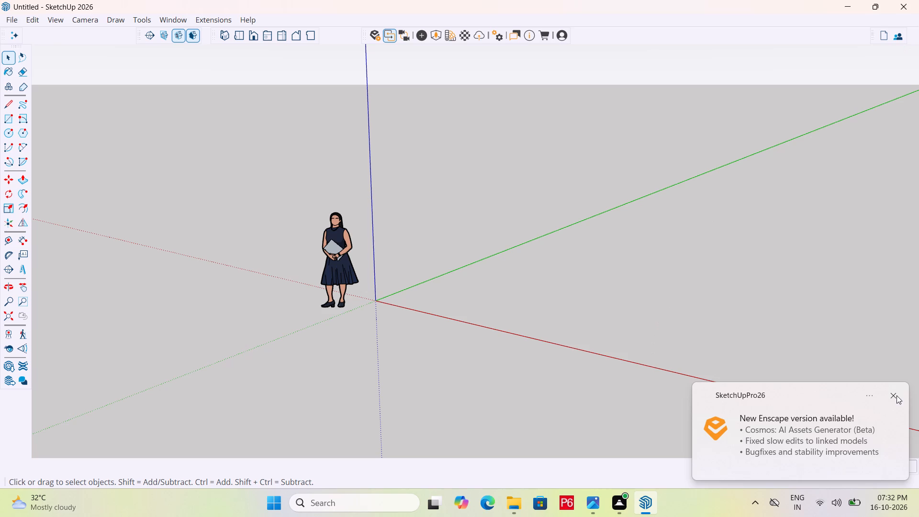
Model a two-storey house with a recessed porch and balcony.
Dismiss the Enscape update notification.
click(897, 395)
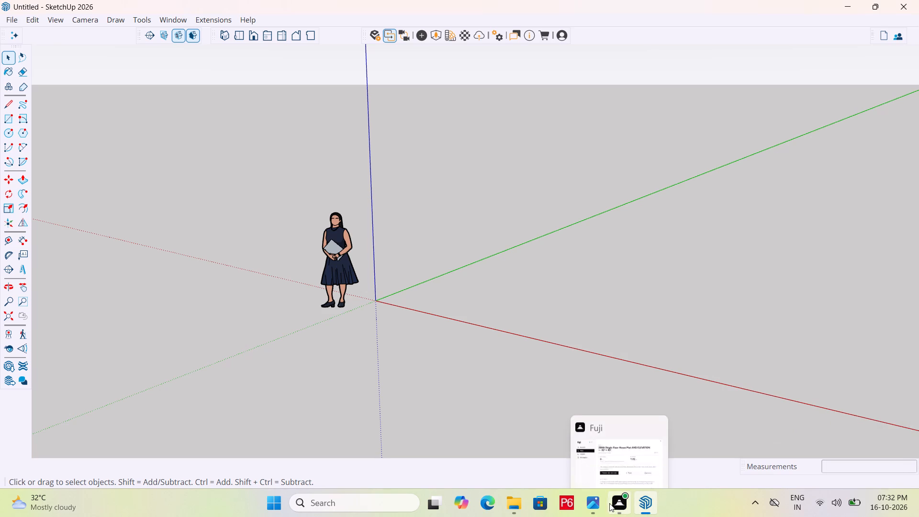
Switch to Photos and examine the room layout and dimensions on the 2D house plan image.
click(589, 501)
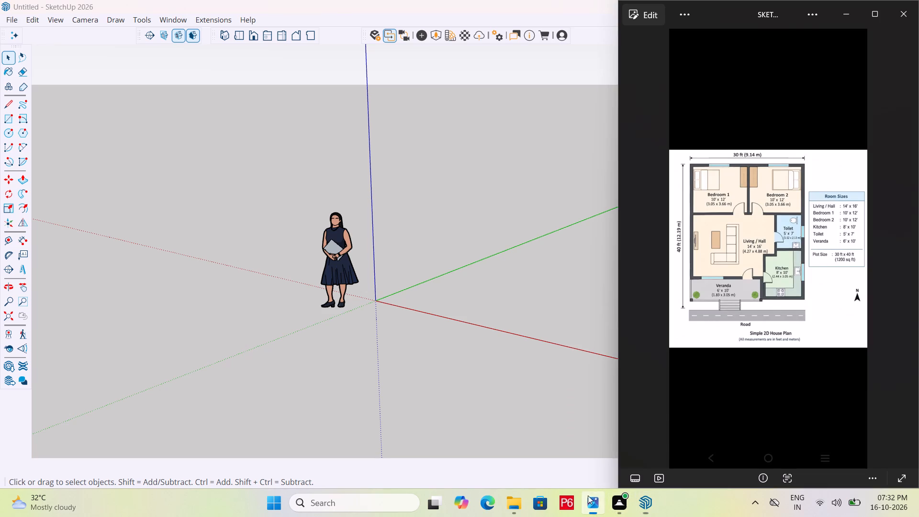
scroll(787, 210, up, 3)
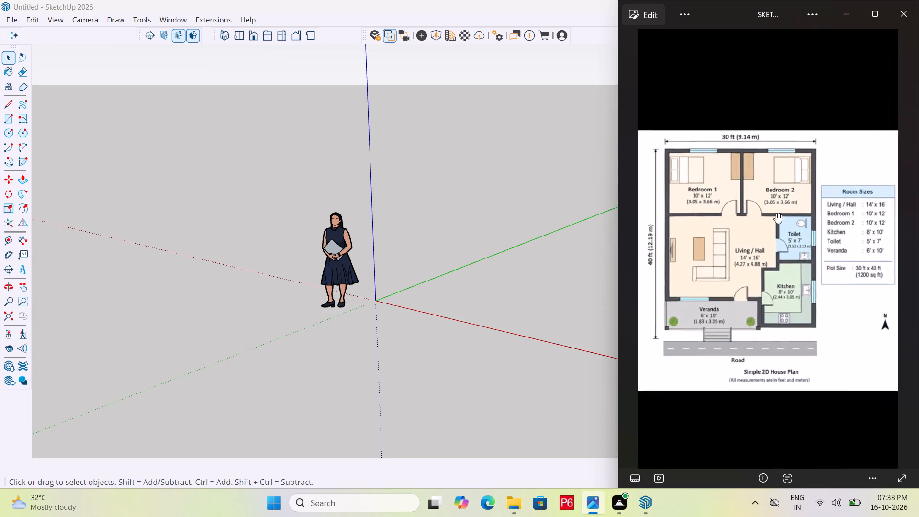
scroll(744, 233, up, 2)
scroll(763, 243, down, 1)
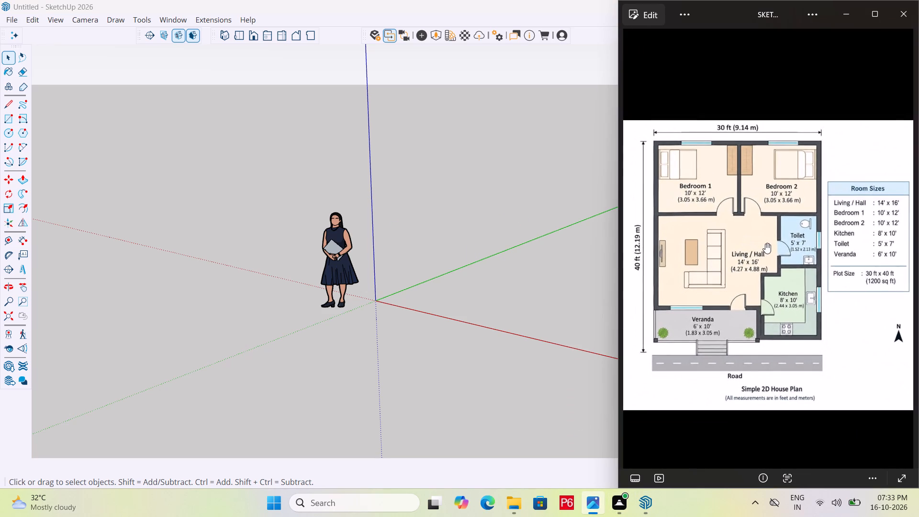
scroll(356, 295, down, 3)
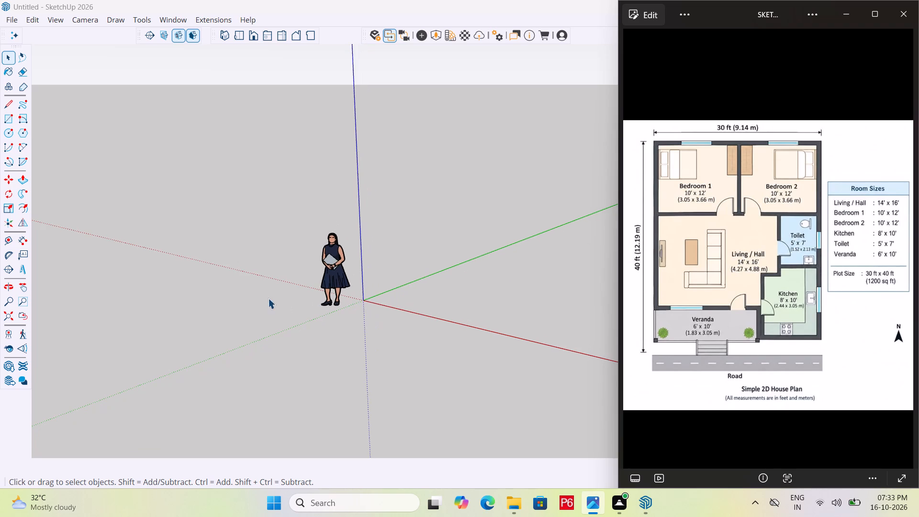
Delete the default human figure beside the origin in the SketchUp model.
click(328, 259)
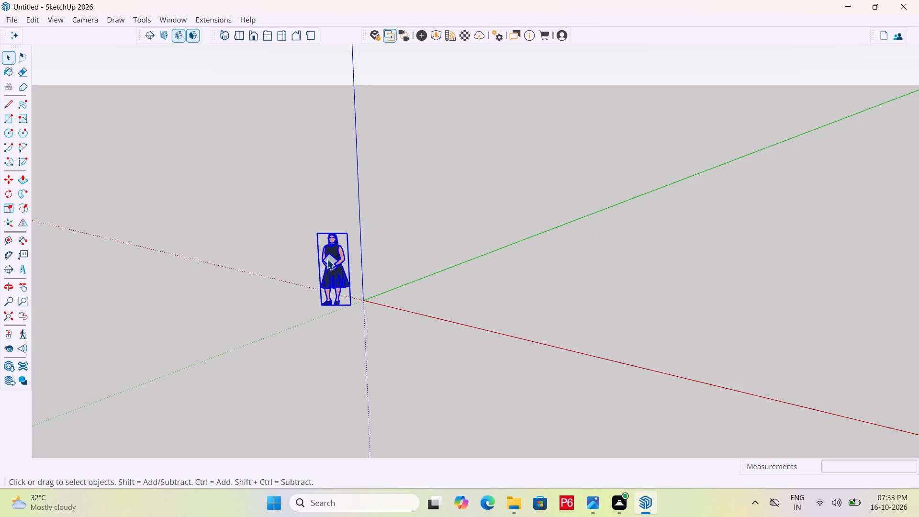
key(Delete)
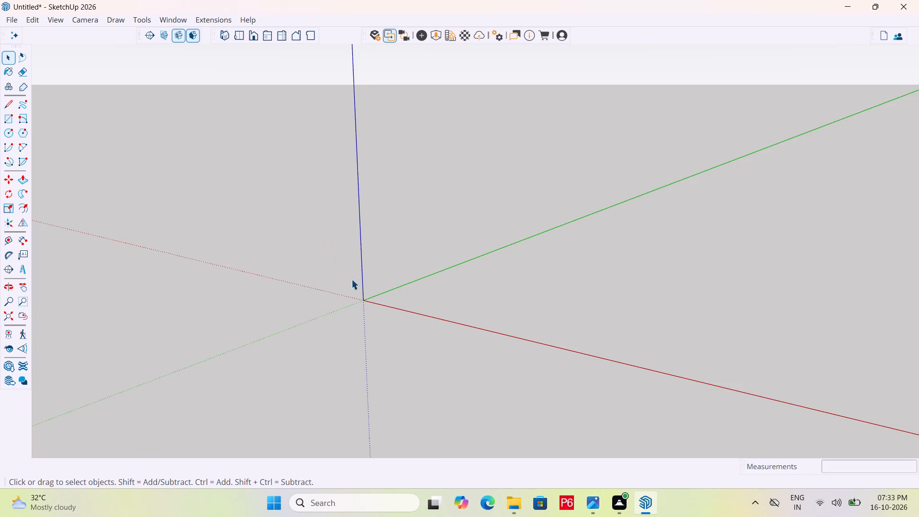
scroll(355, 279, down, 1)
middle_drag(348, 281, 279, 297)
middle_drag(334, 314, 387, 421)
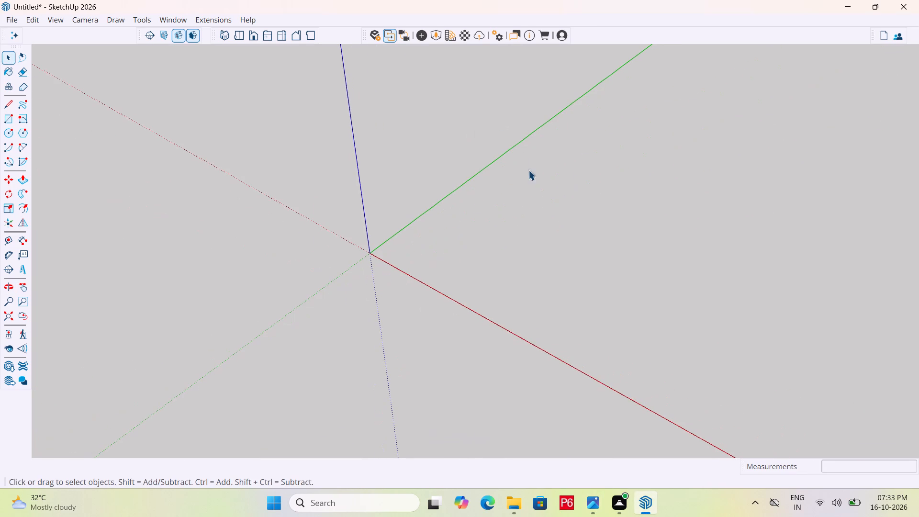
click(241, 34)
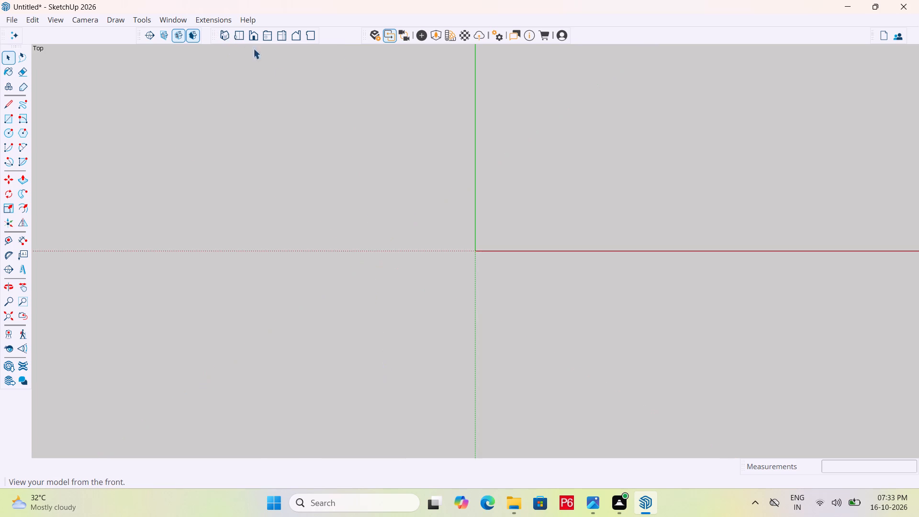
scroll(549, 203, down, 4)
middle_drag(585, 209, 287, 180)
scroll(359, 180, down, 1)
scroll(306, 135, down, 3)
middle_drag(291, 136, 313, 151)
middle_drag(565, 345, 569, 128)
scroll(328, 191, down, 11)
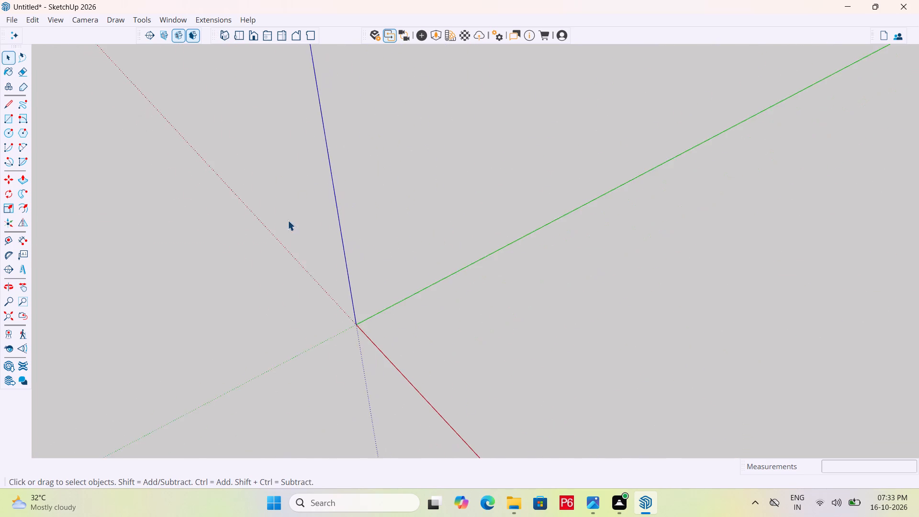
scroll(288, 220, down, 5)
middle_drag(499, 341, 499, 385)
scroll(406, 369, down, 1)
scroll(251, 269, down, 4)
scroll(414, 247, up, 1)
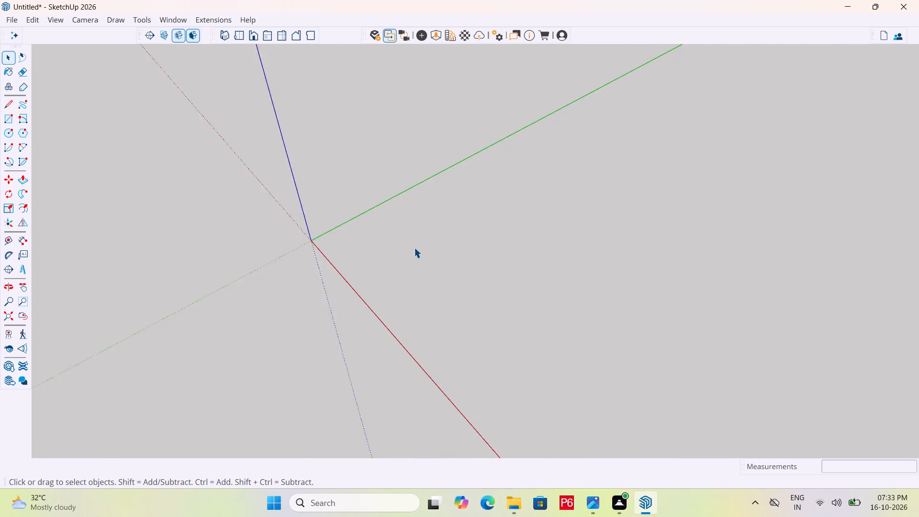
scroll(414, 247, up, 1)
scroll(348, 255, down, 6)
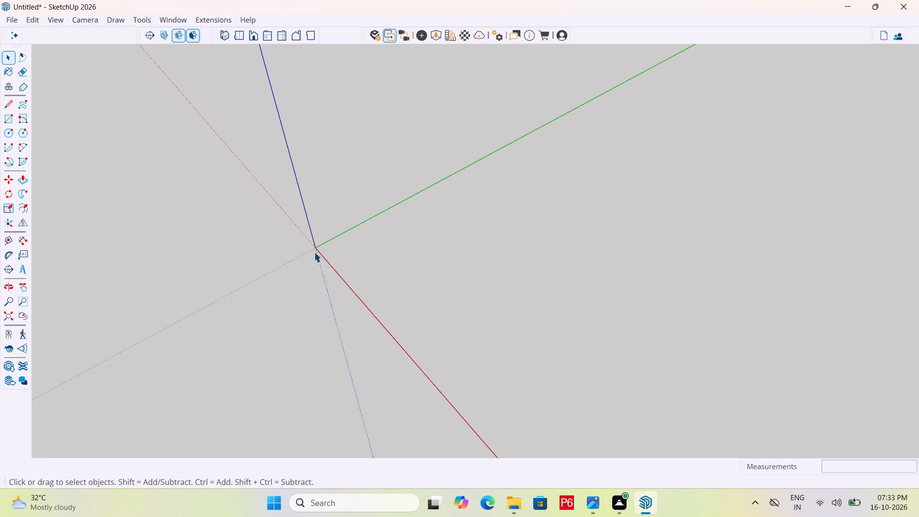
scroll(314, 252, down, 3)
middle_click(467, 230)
Save the model as SKETCHUP 1 in the cad folder on the Desktop, as a SketchUp Models (*.skp) file.
key(ctrl+s)
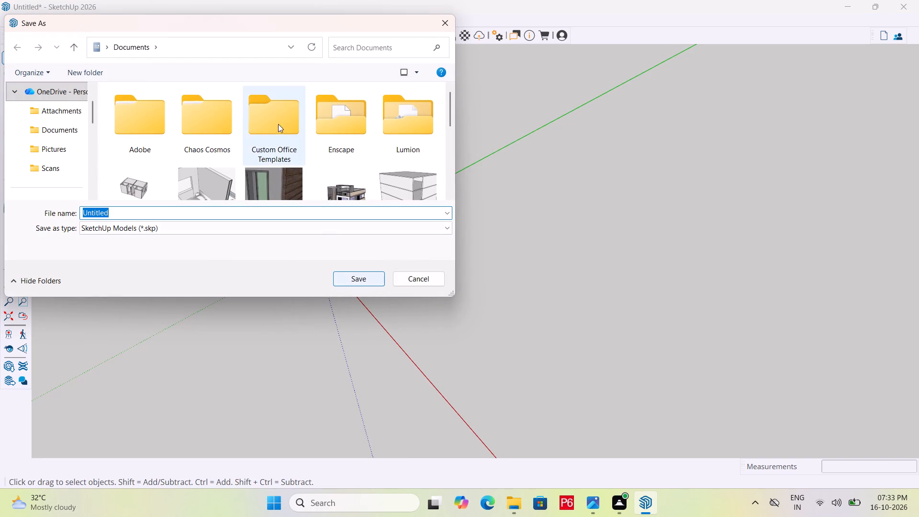
scroll(73, 150, down, 8)
scroll(43, 152, up, 2)
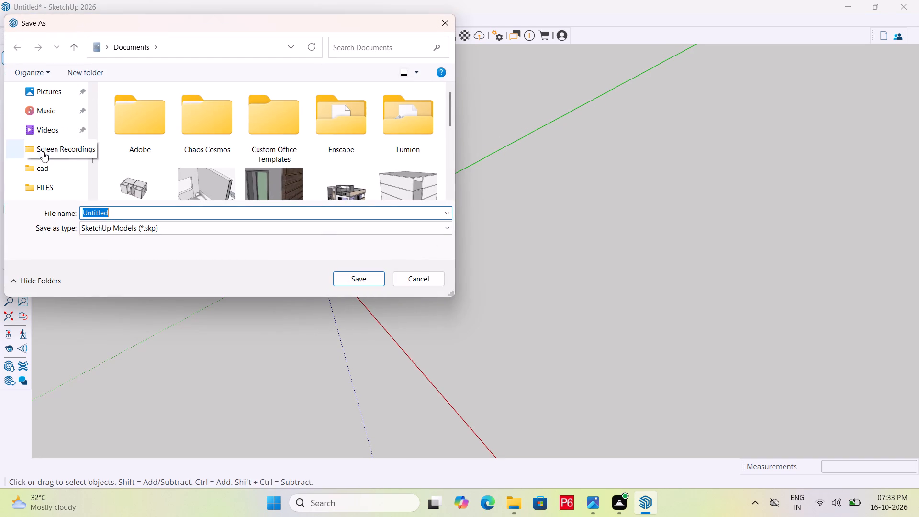
double_click(52, 168)
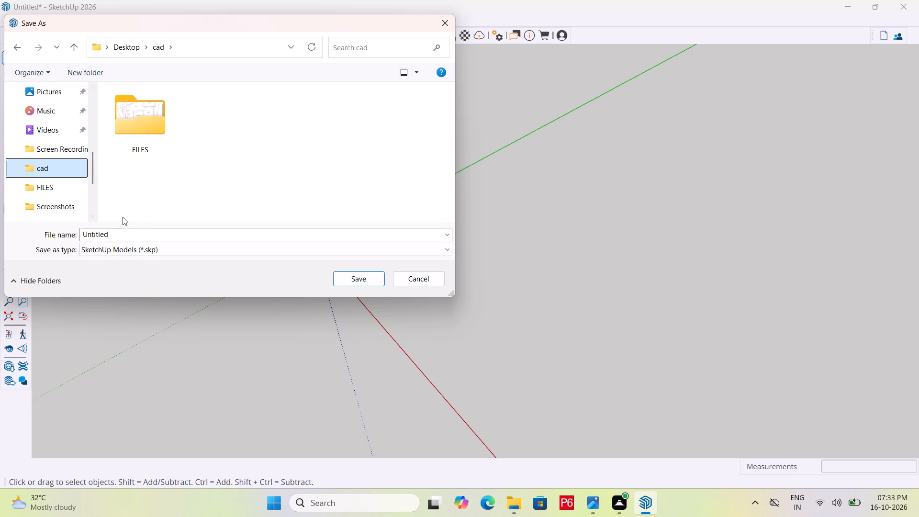
click(123, 232)
key(BackSpace)
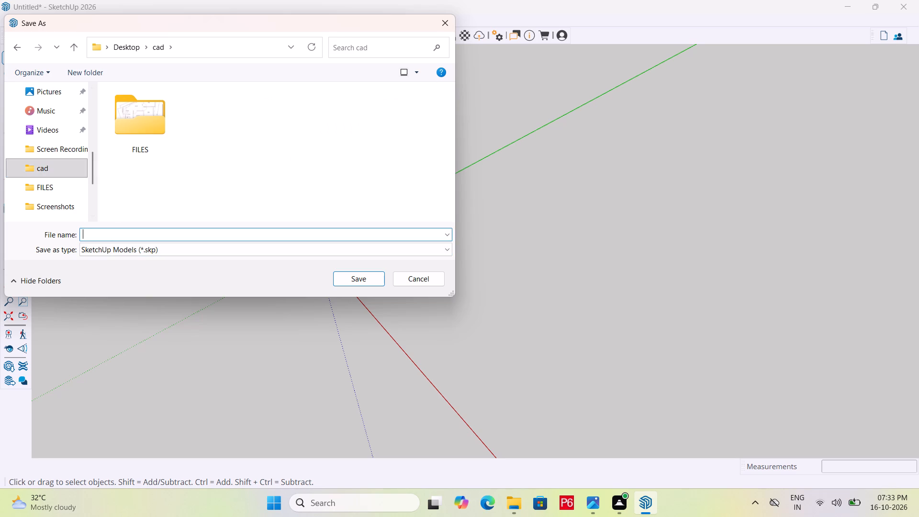
text(SKET)
text(CHUP)
key(space)
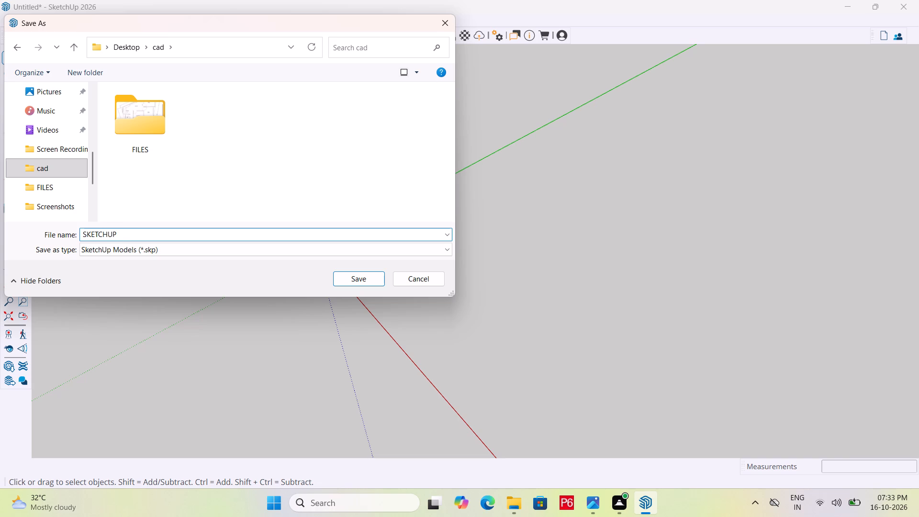
key(1)
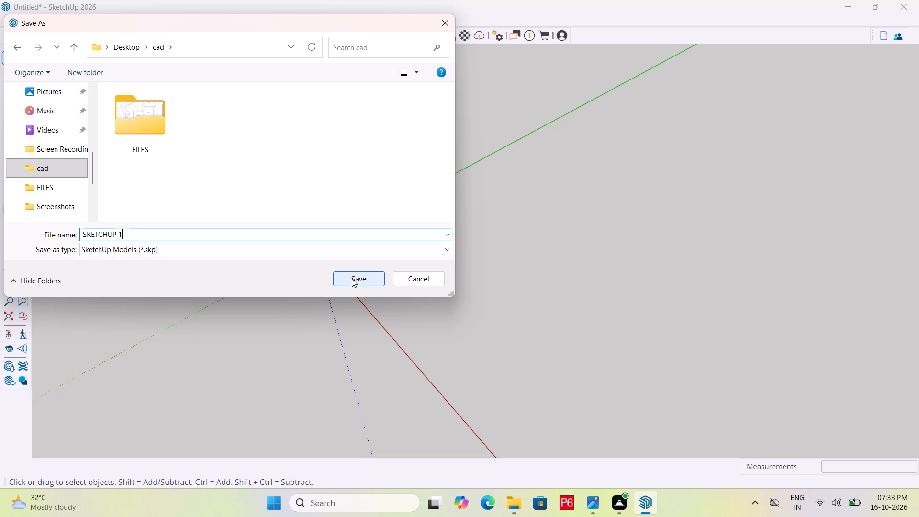
click(350, 279)
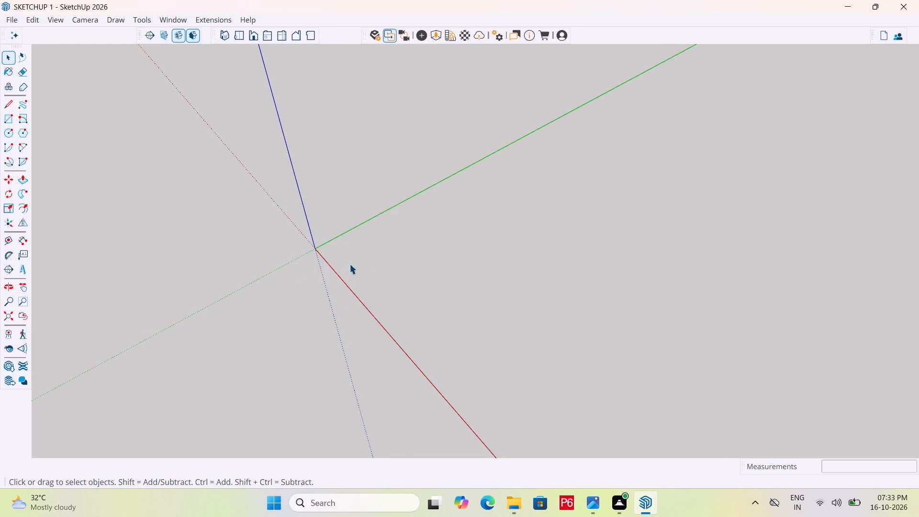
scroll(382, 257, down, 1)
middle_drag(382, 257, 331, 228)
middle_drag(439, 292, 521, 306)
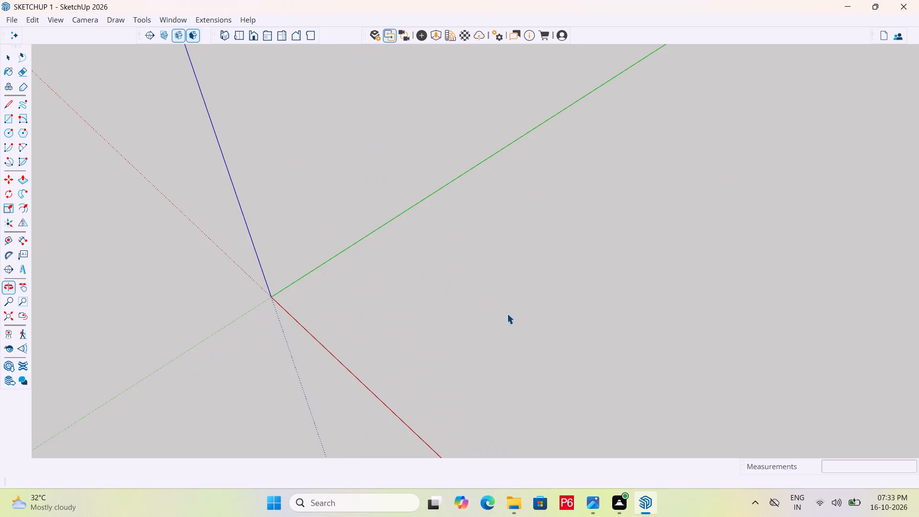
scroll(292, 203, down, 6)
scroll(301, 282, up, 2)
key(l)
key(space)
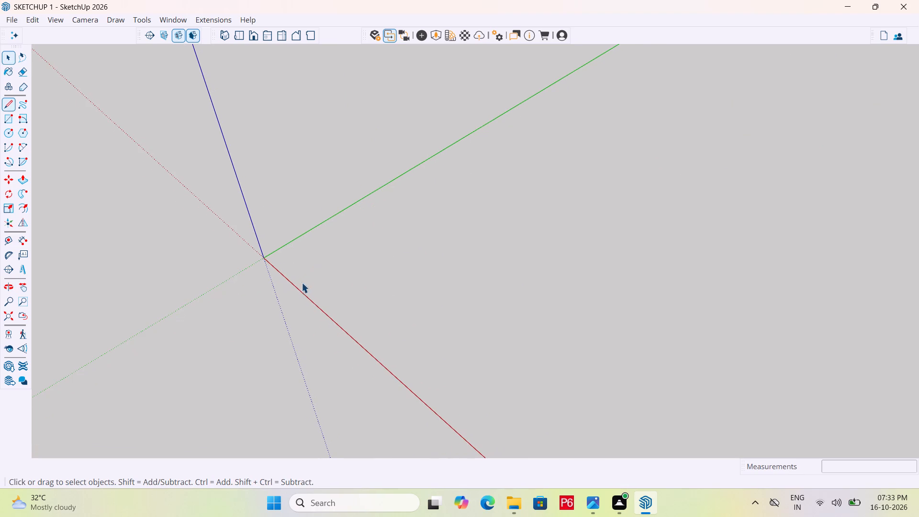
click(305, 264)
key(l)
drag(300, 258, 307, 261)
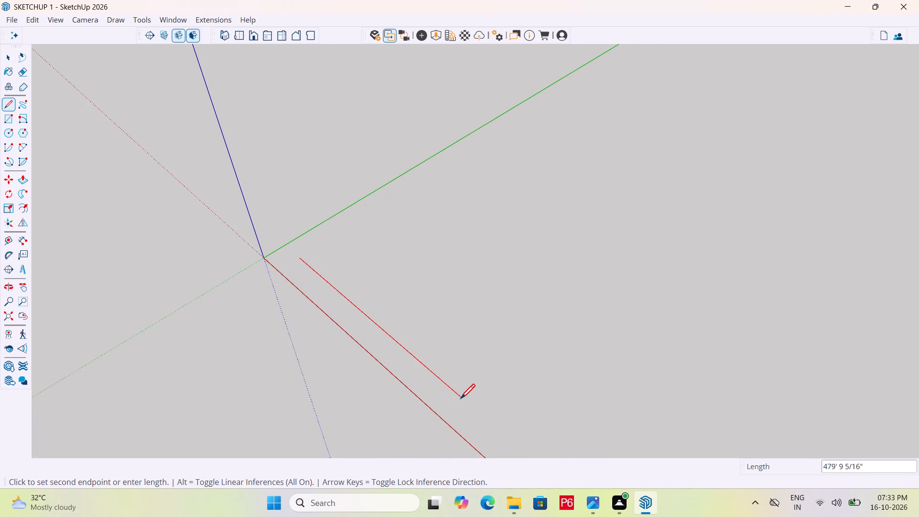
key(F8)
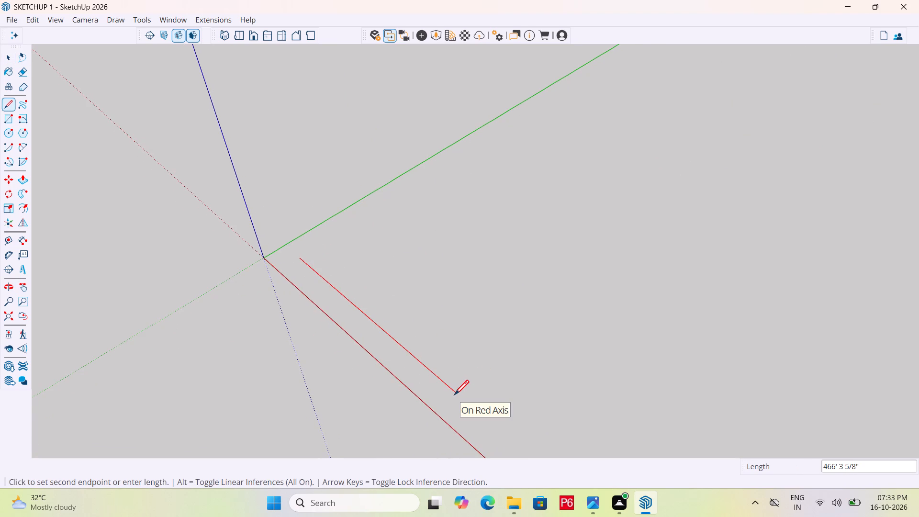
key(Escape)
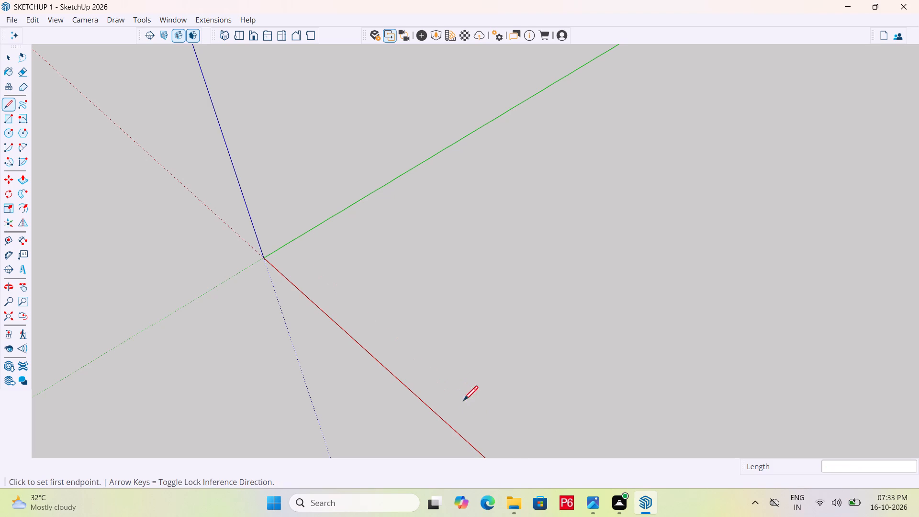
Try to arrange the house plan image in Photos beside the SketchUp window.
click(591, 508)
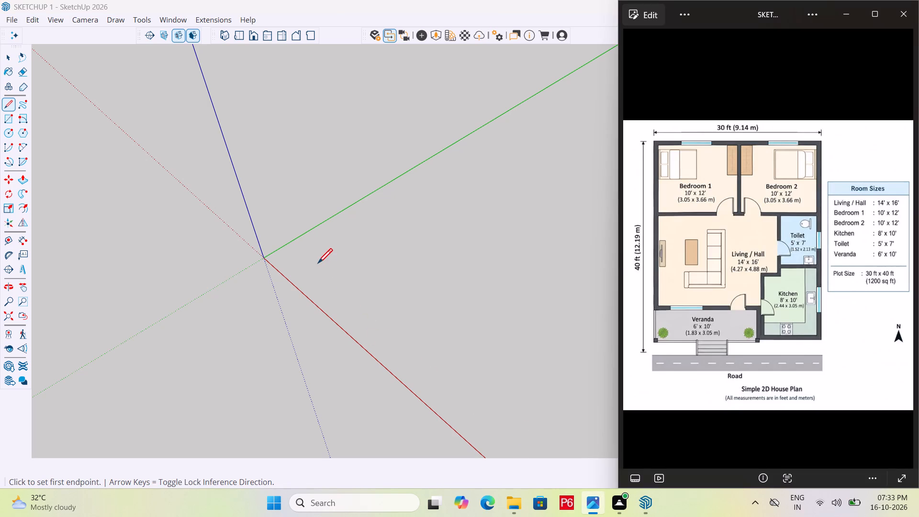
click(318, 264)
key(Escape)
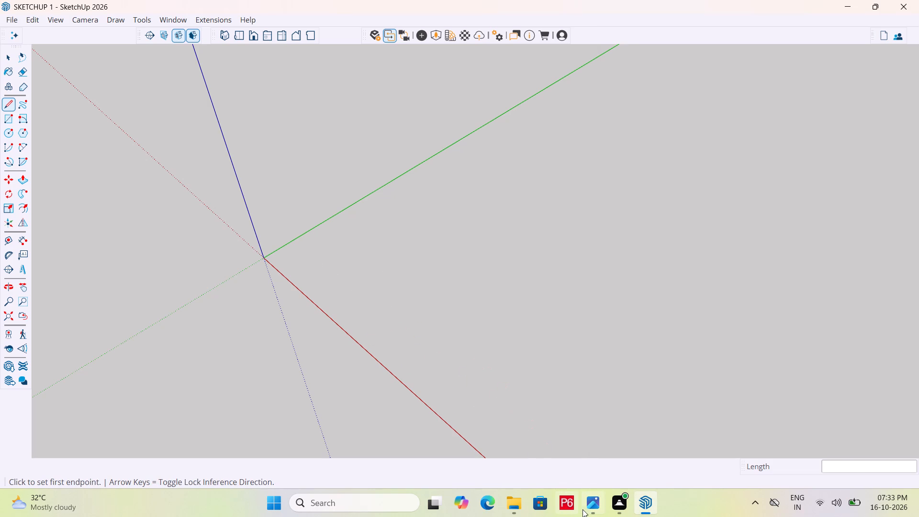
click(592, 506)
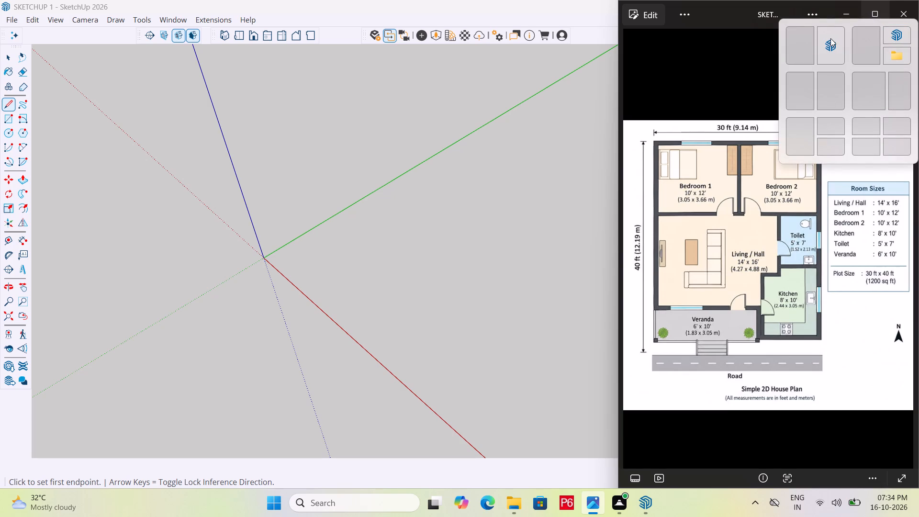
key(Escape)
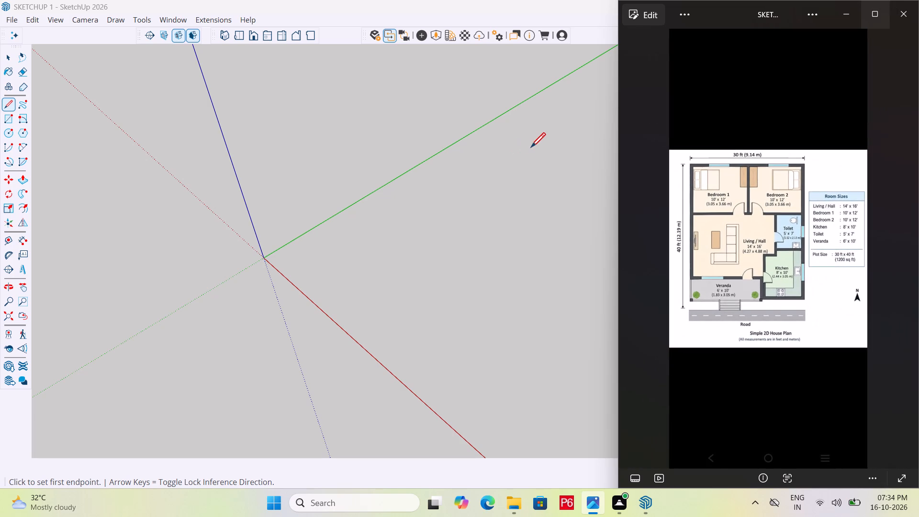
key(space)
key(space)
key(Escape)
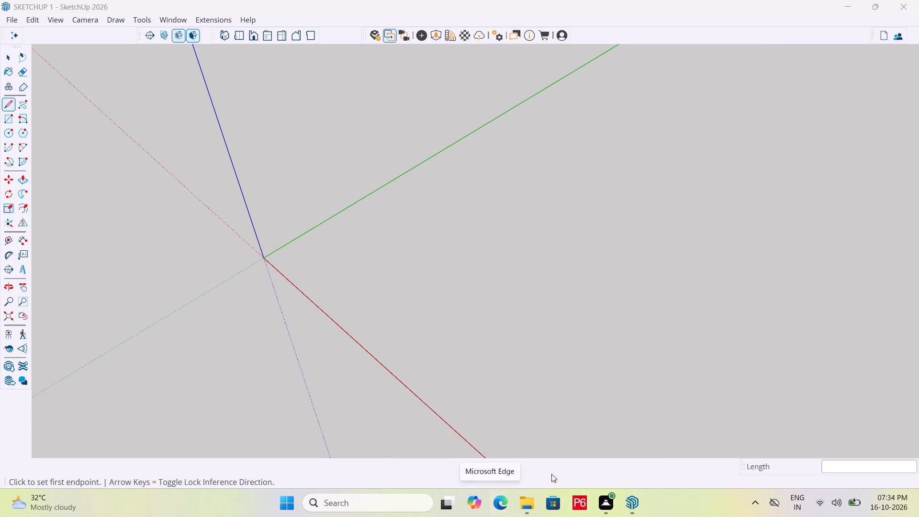
Open the SKETCHUP 1 house plan image from the FILES folder in File Explorer.
click(530, 501)
double_click(582, 463)
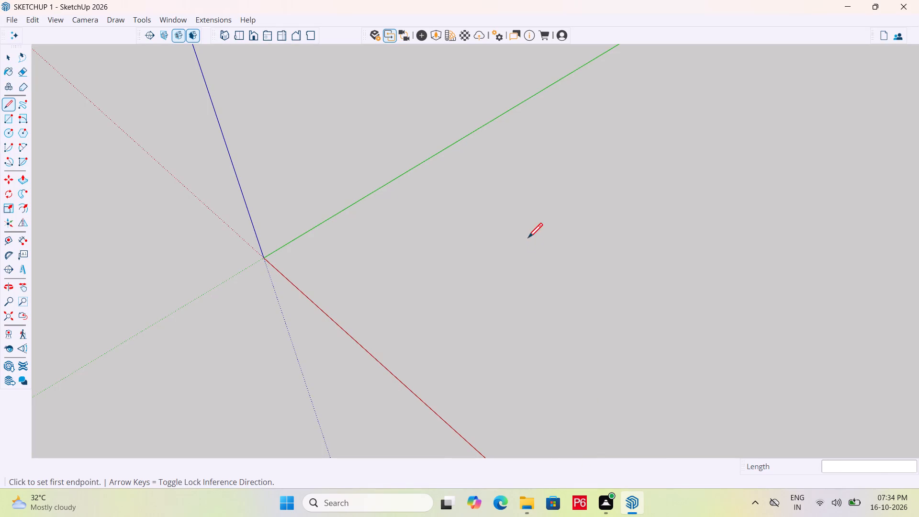
click(527, 502)
click(582, 450)
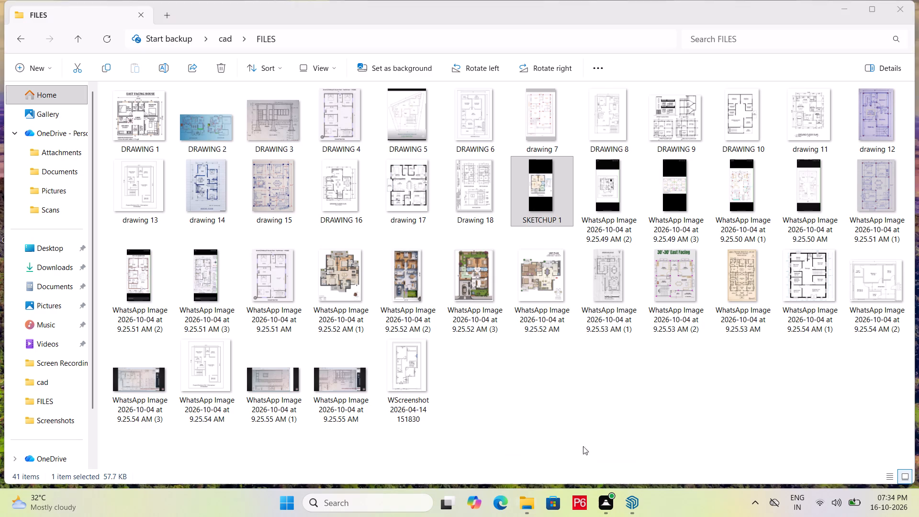
double_click(542, 200)
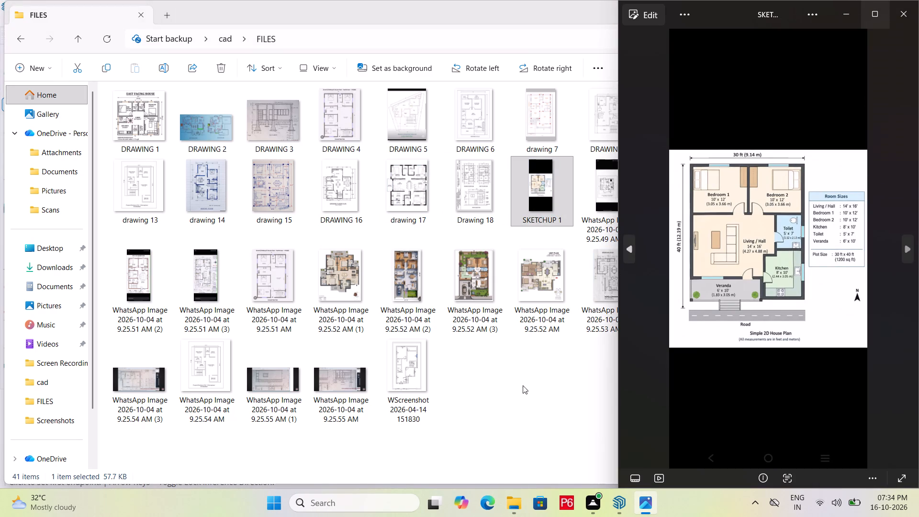
Arrange the SketchUp window and the house plan image side by side, with each filling half the screen.
click(621, 505)
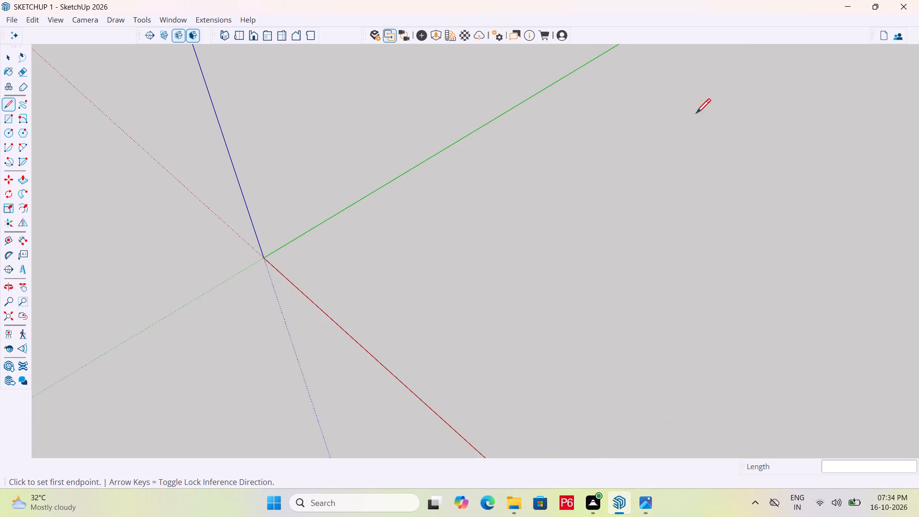
click(827, 38)
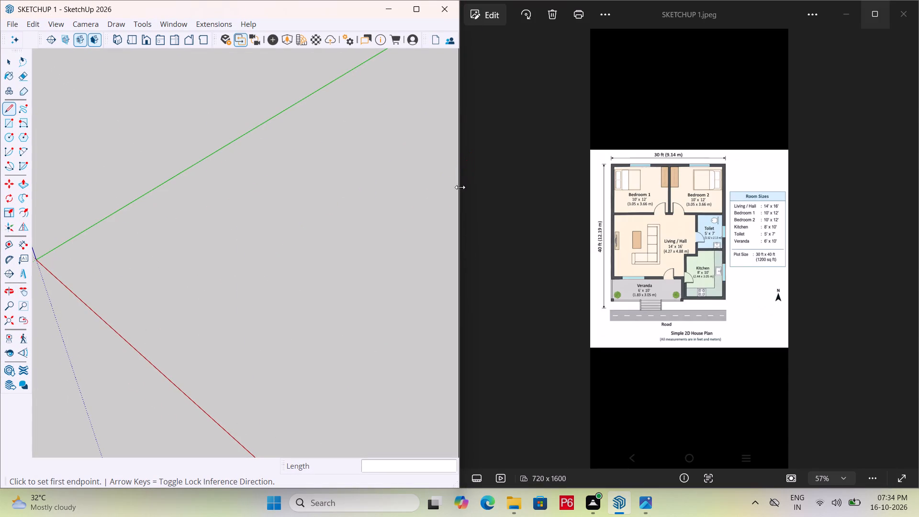
Widen the SketchUp window to about two thirds of the screen, leaving the image viewer in the remaining third.
click(459, 93)
drag(459, 93, 467, 93)
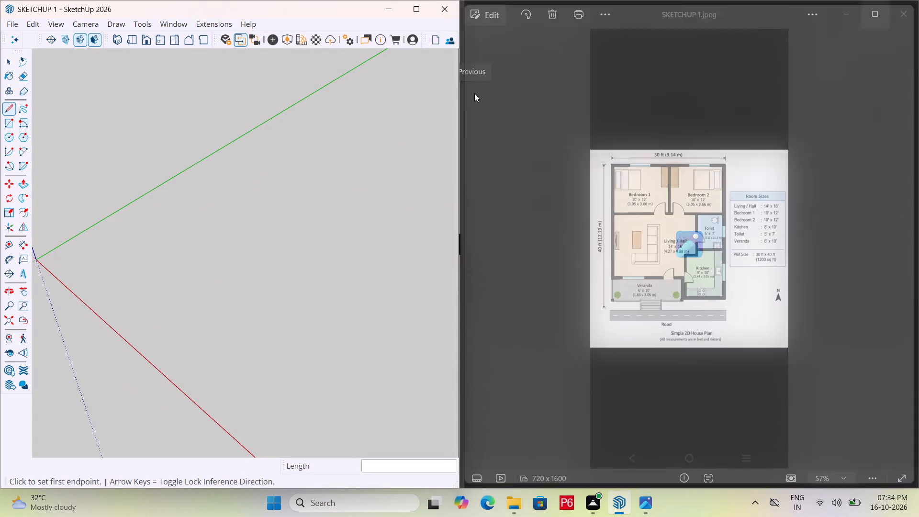
drag(482, 95, 521, 98)
drag(527, 99, 521, 99)
drag(458, 101, 572, 100)
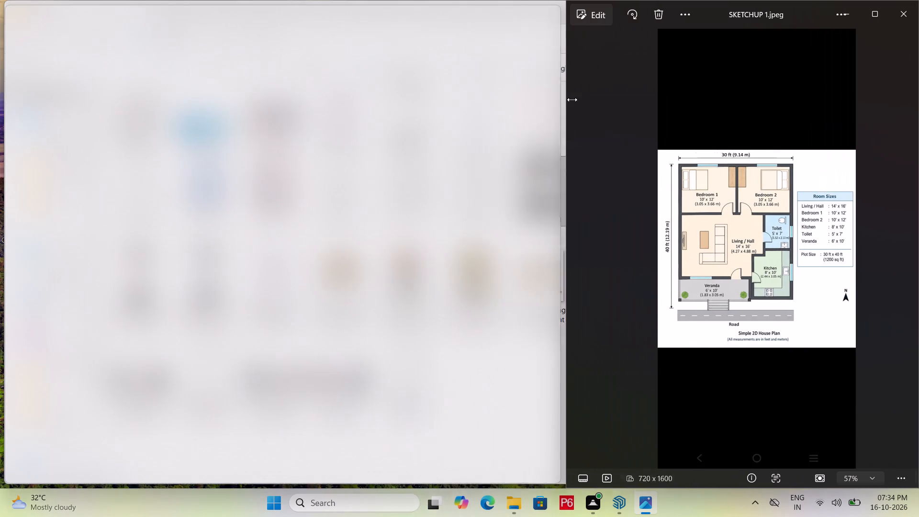
drag(572, 100, 629, 100)
drag(642, 100, 720, 100)
click(809, 99)
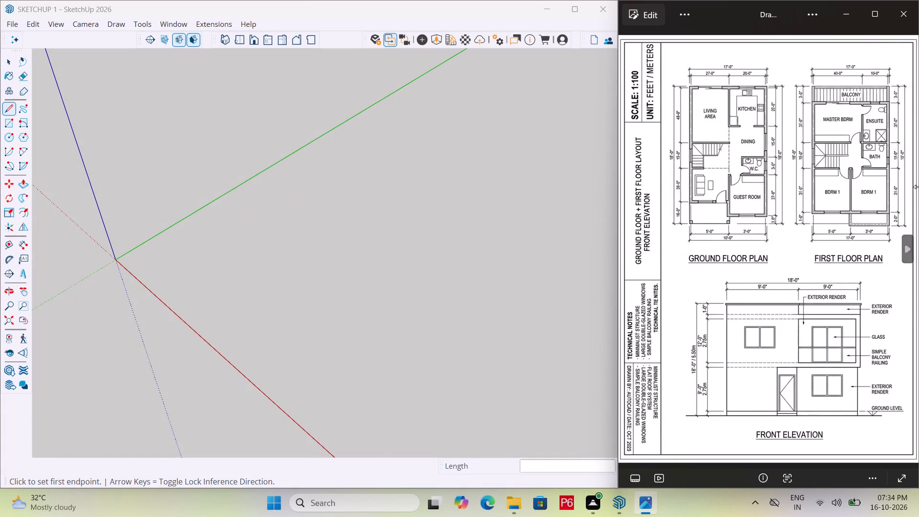
Return to the SKETCHUP 1 house plan image and enlarge it so its dimensions are readable.
click(907, 253)
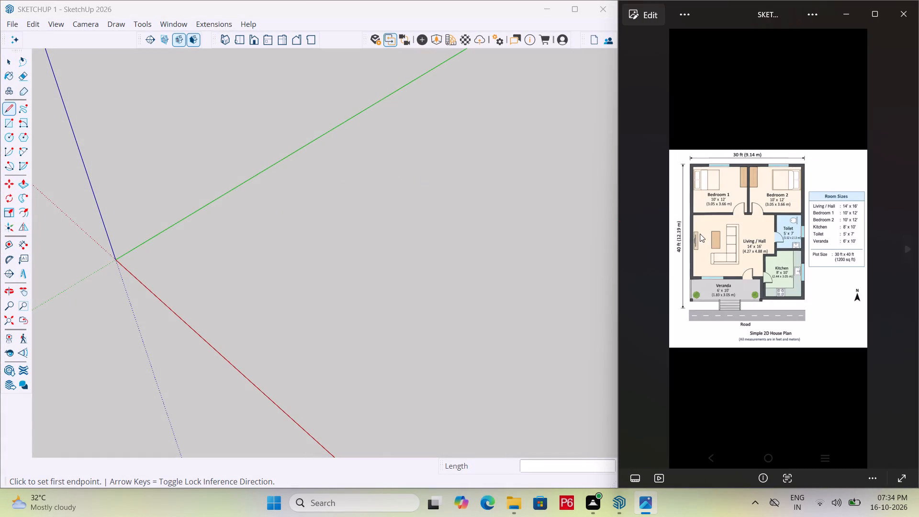
scroll(837, 232, up, 5)
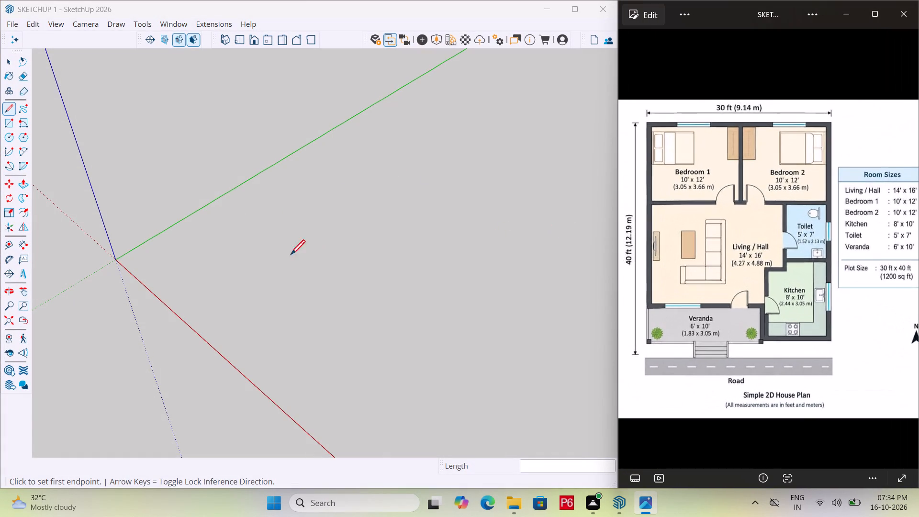
Draw the house's closed rectangular outline with the Line tool, 40' along the green axis and 30' along the red axis.
drag(190, 274, 202, 264)
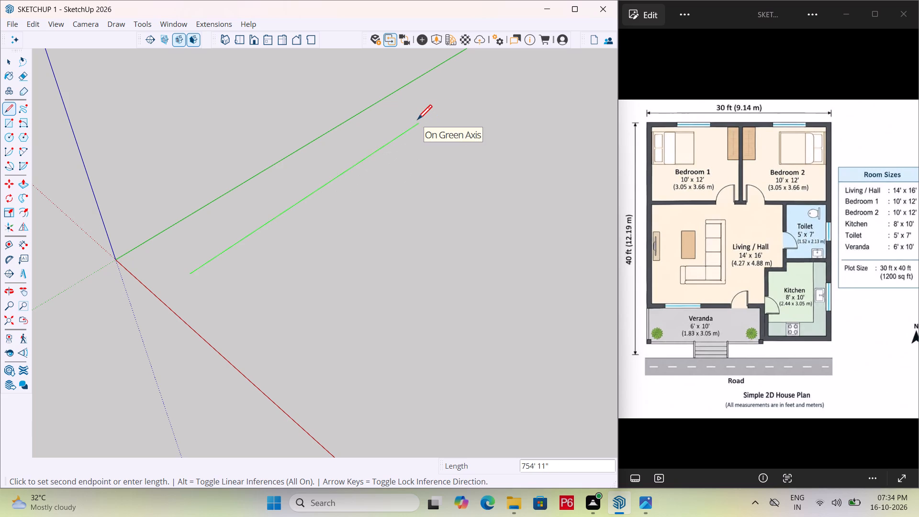
text(40)
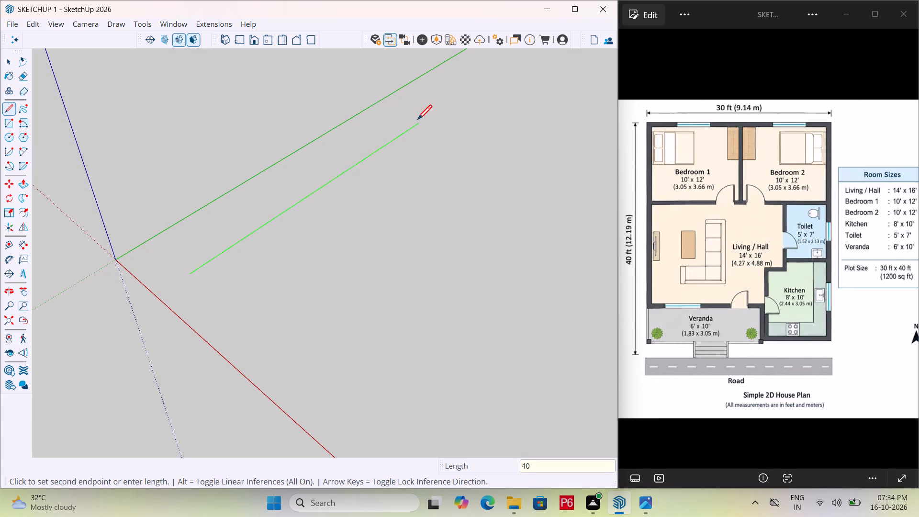
key(apostrophe)
key(Return)
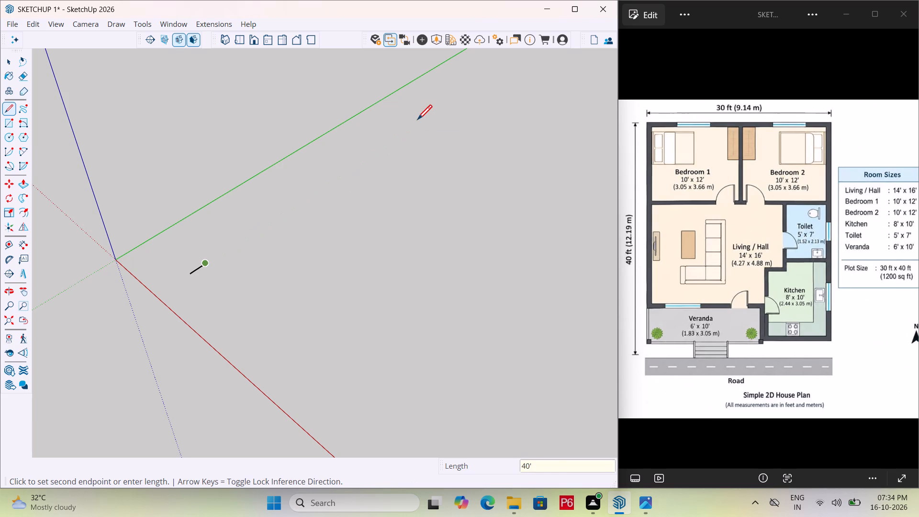
scroll(231, 279, up, 6)
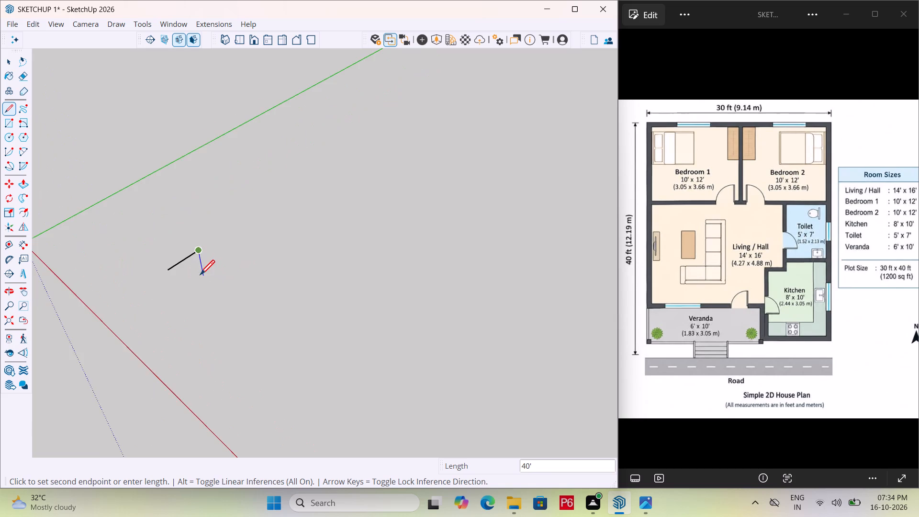
scroll(200, 276, up, 9)
scroll(234, 263, down, 3)
middle_drag(234, 263, 301, 295)
scroll(271, 246, down, 2)
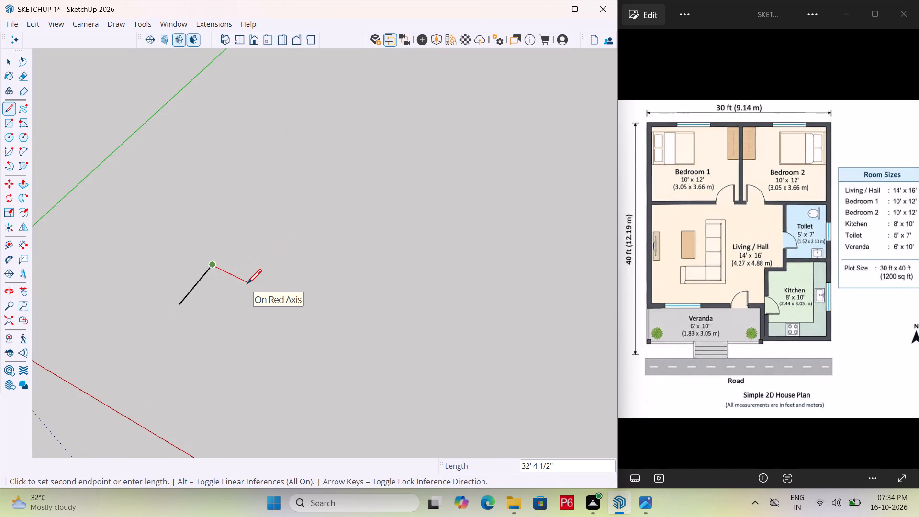
text(30')
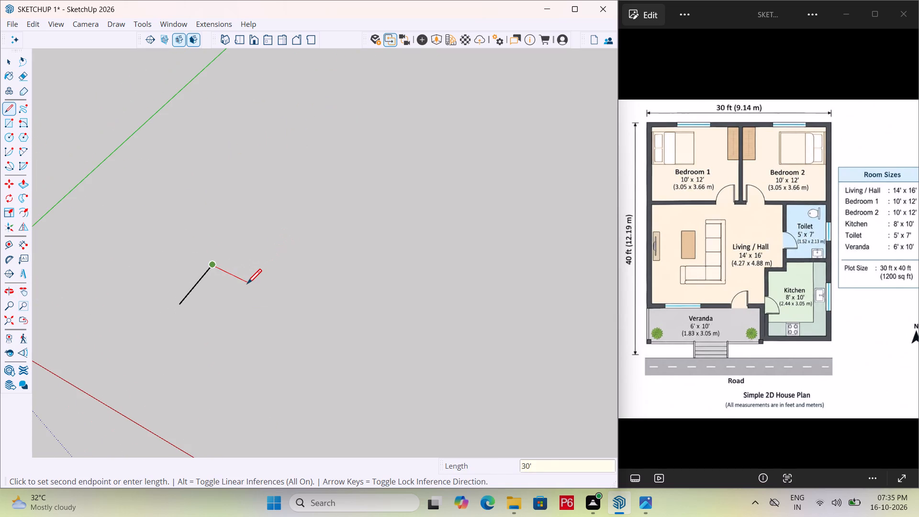
key(Return)
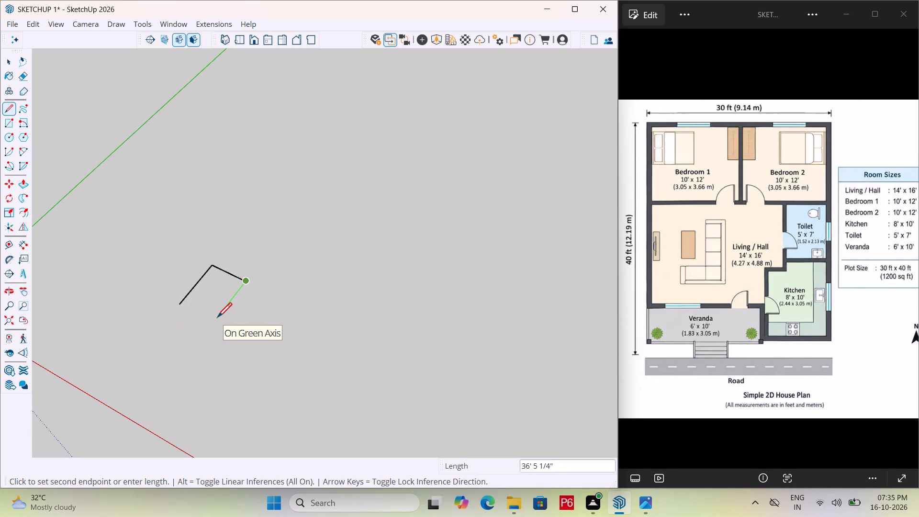
text(40')
key(Return)
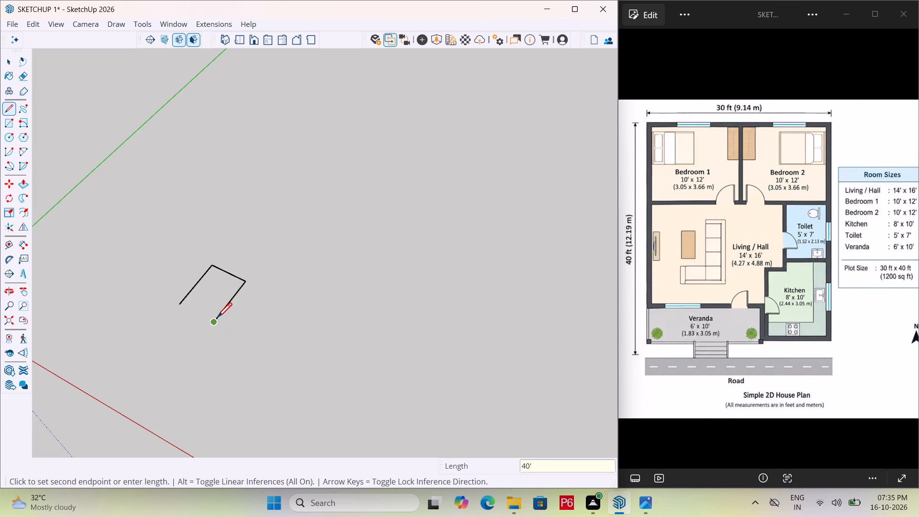
click(179, 306)
key(Escape)
Save the model with the plot outline.
key(ctrl+s)
key(ctrl+s)
key(ctrl+s)
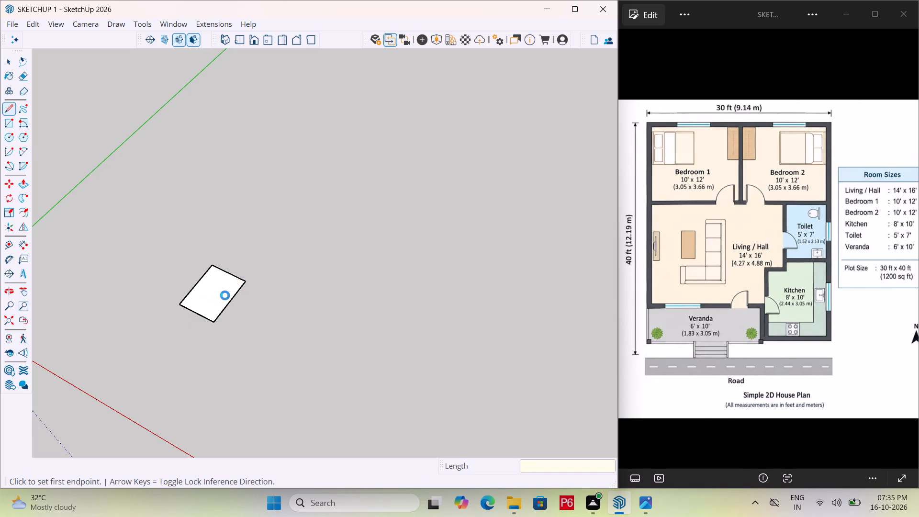
key(ctrl+s)
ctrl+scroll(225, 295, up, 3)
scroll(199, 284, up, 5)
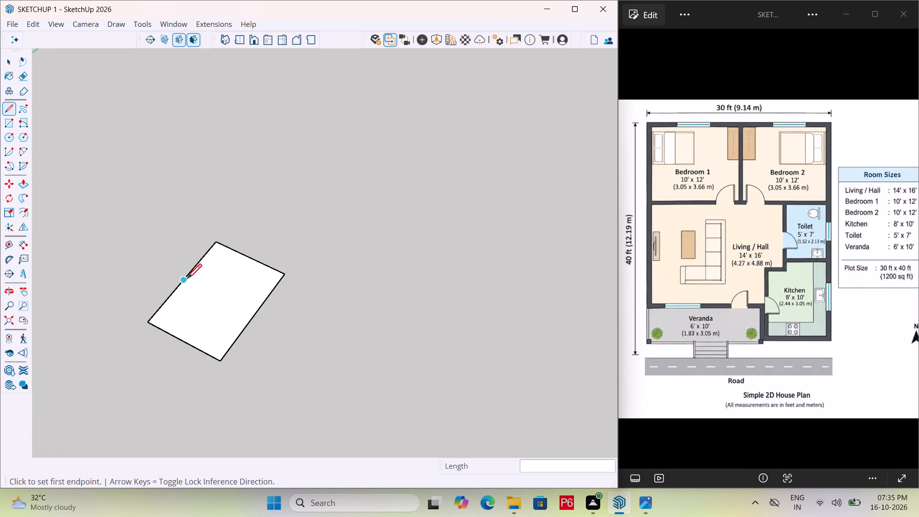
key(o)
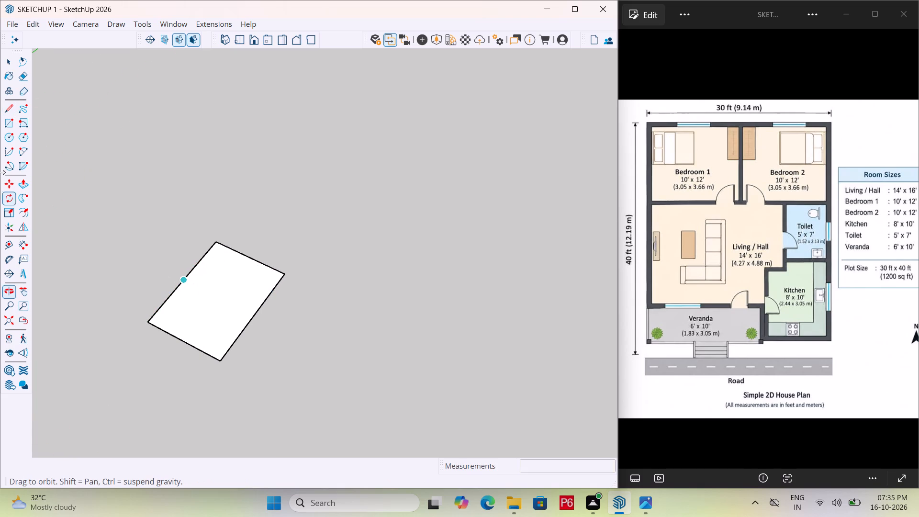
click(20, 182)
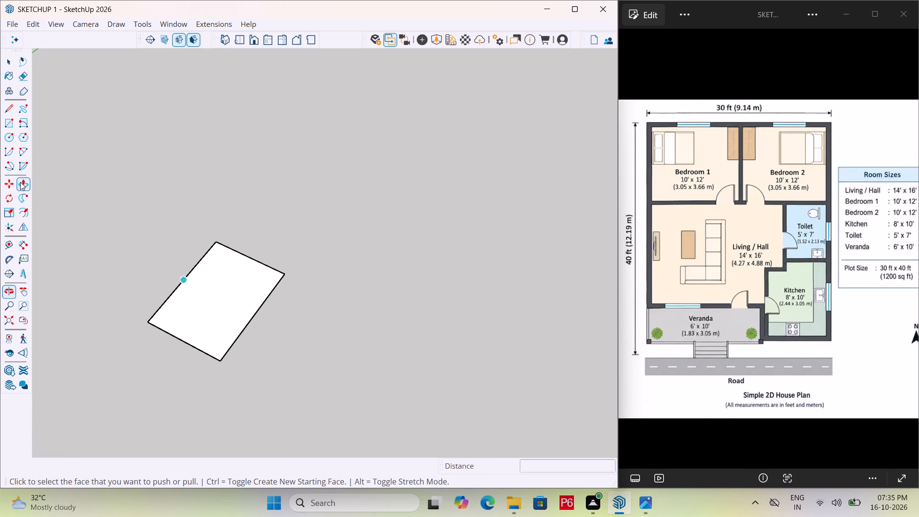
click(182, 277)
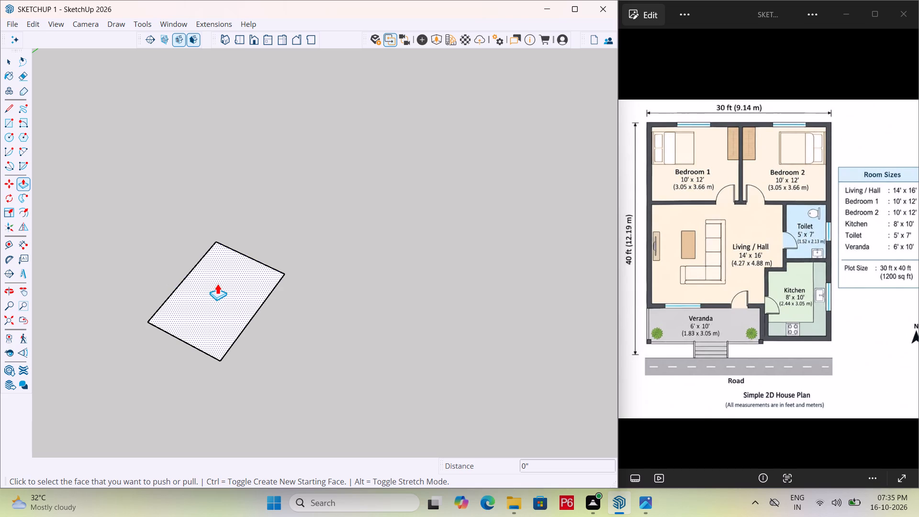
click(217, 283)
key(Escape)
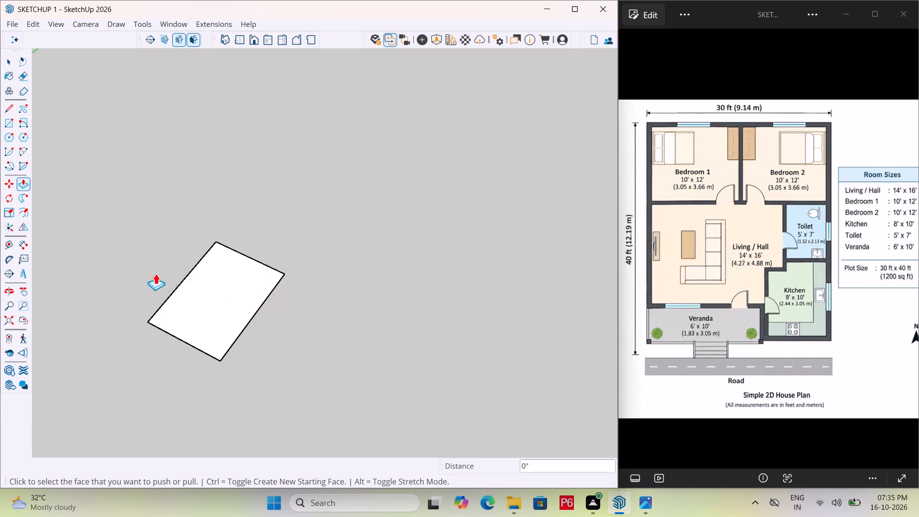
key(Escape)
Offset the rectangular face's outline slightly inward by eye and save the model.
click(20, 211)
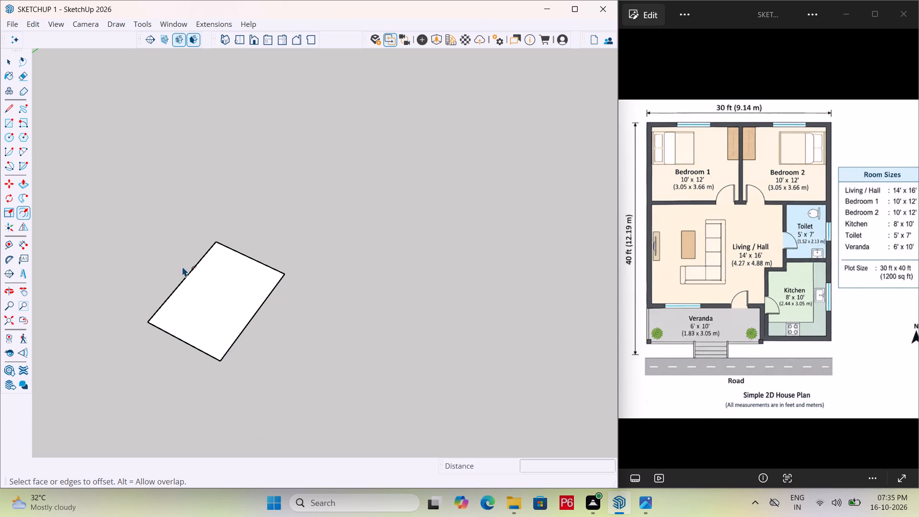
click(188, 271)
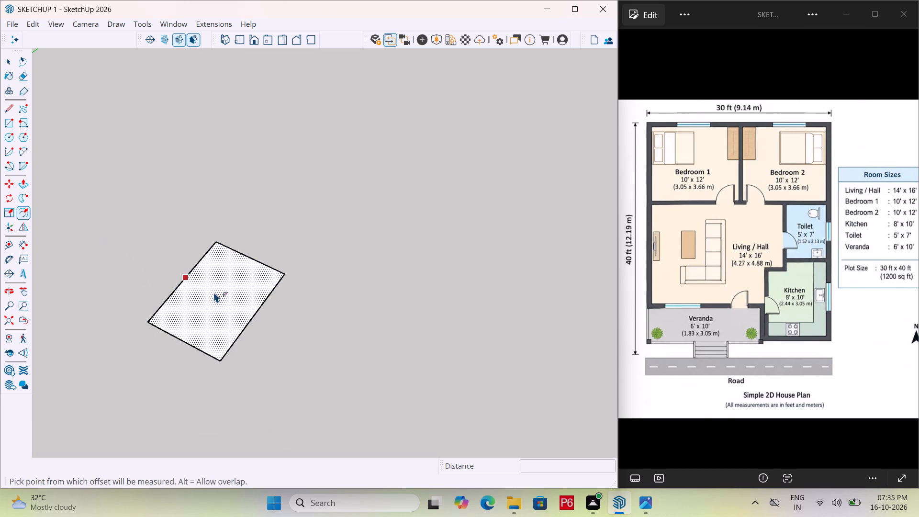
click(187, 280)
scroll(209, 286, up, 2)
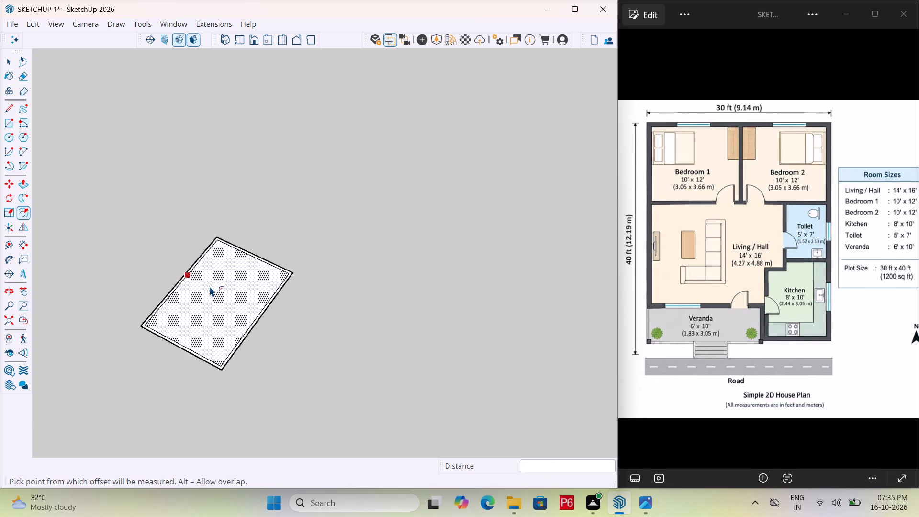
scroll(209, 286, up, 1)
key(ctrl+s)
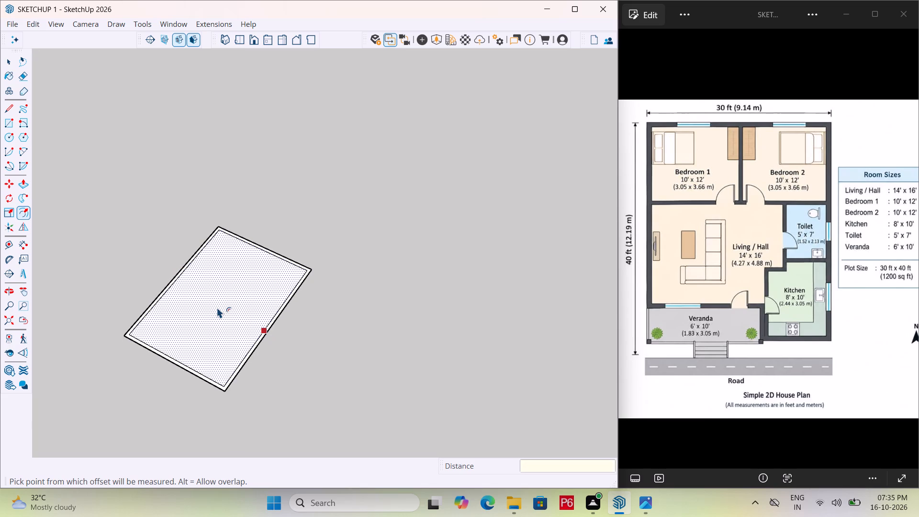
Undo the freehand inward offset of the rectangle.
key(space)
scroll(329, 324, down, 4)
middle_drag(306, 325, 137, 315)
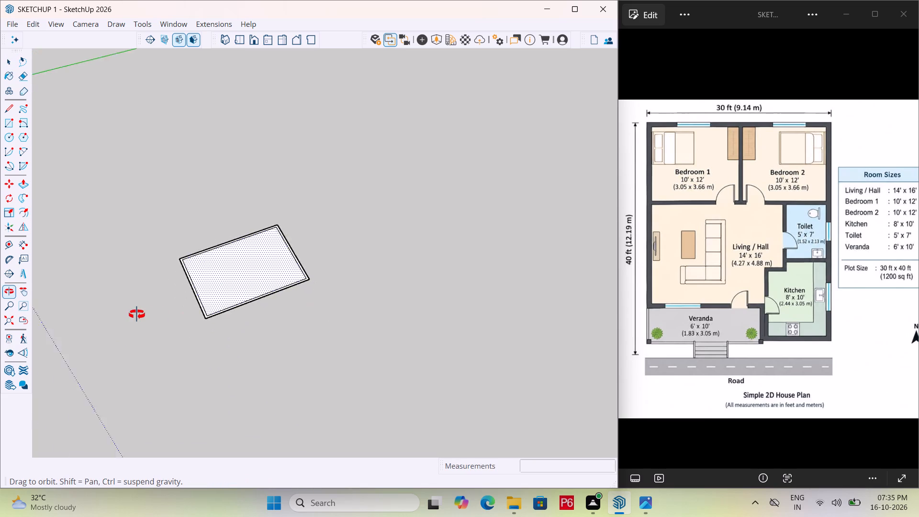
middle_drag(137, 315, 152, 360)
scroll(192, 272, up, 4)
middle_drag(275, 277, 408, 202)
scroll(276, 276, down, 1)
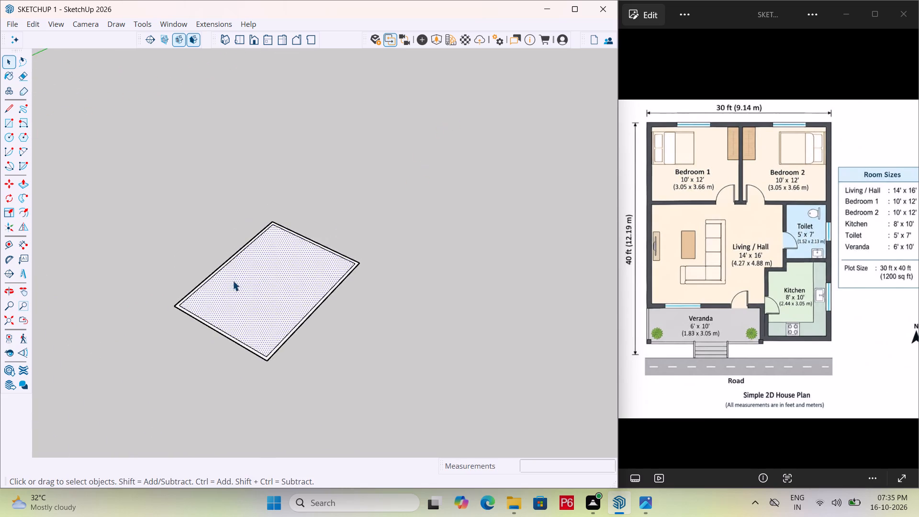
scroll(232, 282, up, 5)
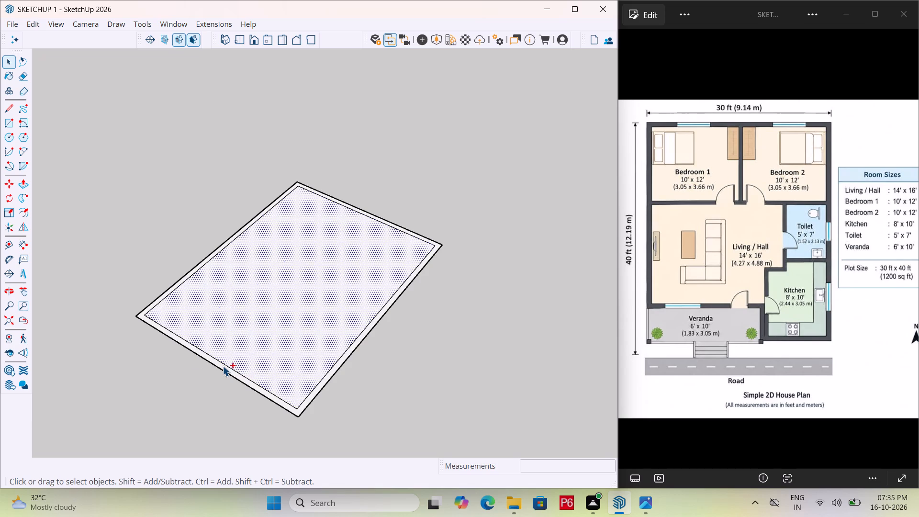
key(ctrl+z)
Offset the rectangular face's outline inward by 9" to form the outer wall thickness.
click(235, 378)
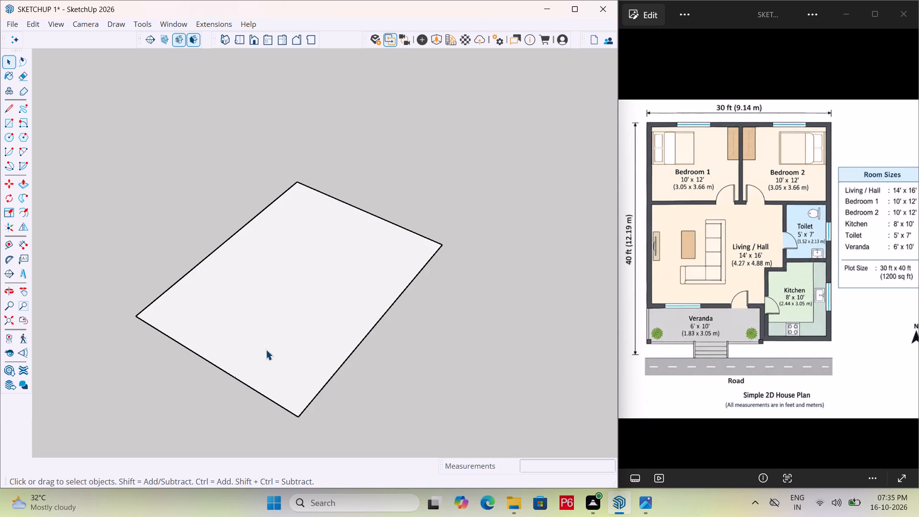
key(o)
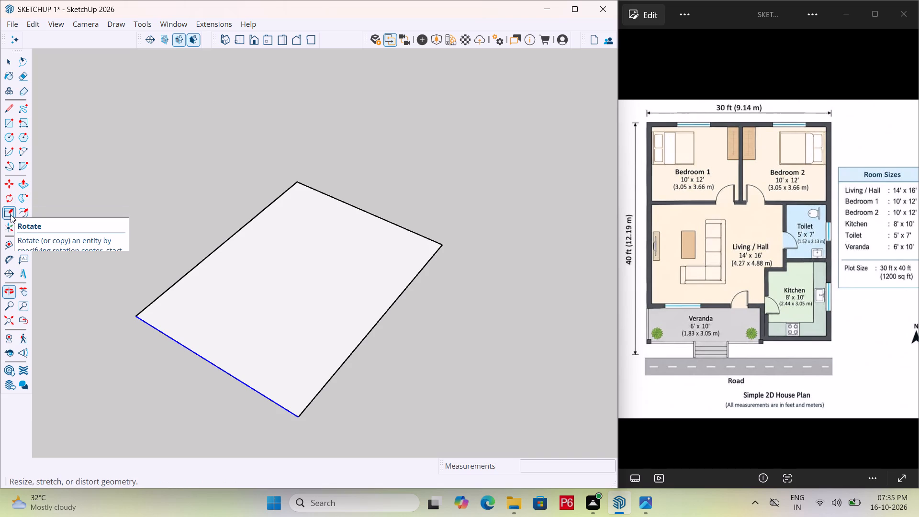
double_click(24, 213)
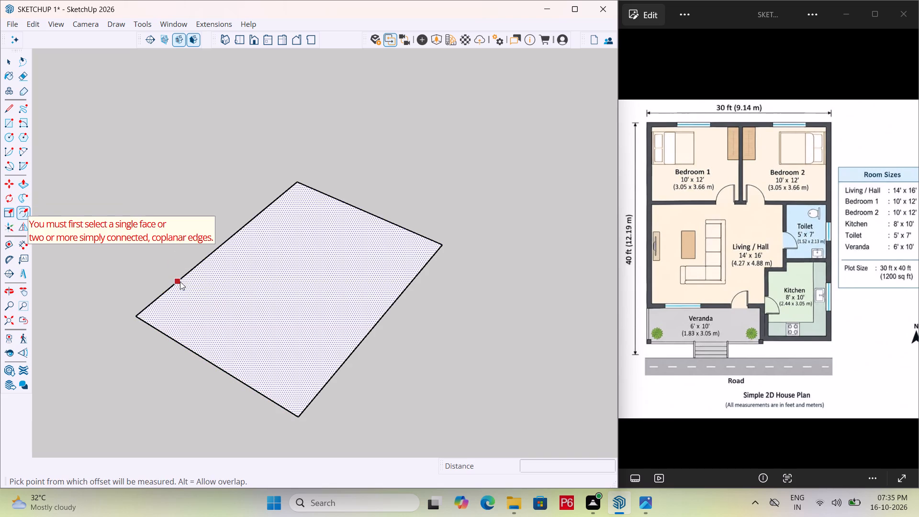
click(186, 283)
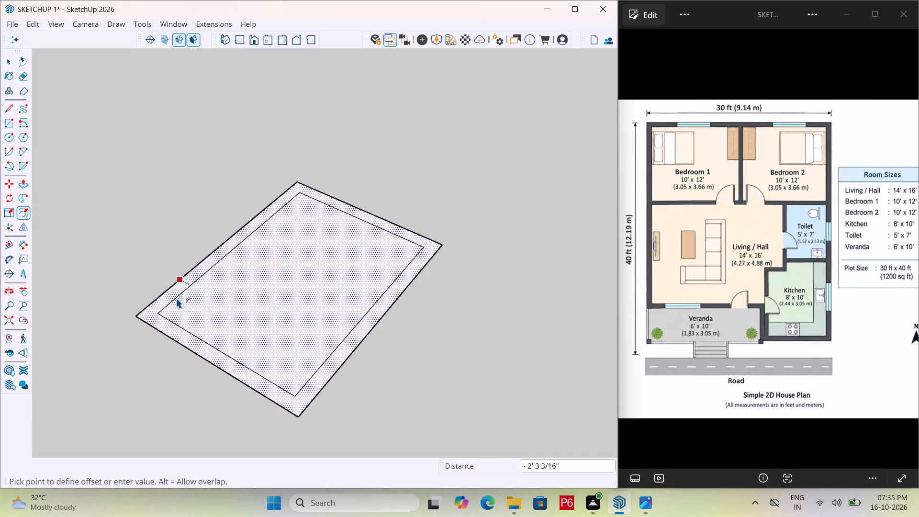
text(9")
key(Return)
key(Escape)
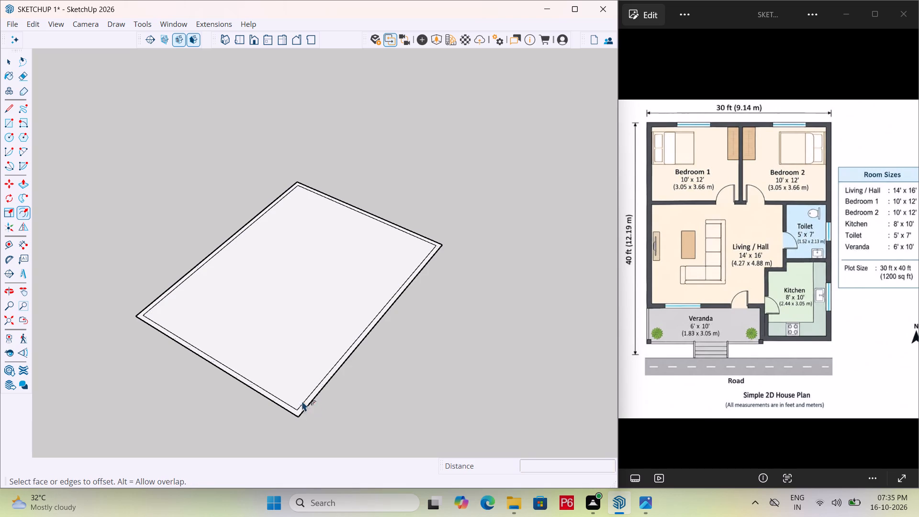
key(space)
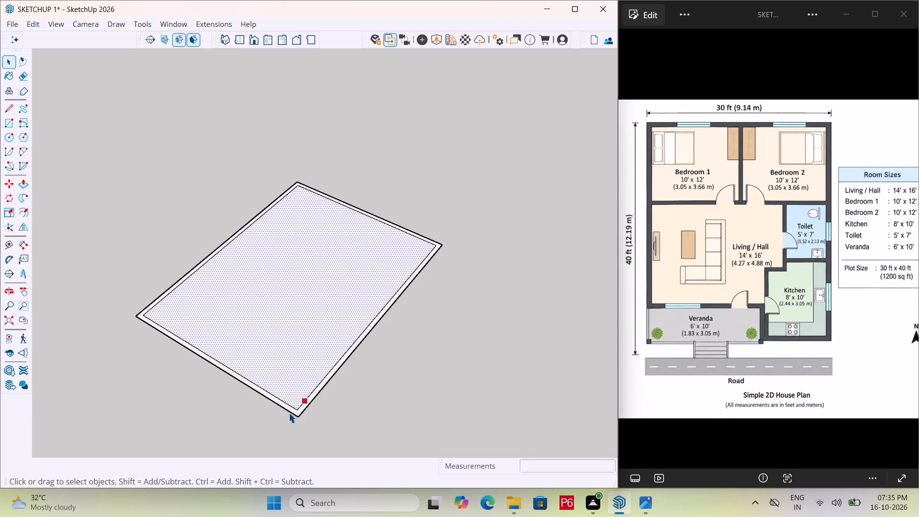
key(Escape)
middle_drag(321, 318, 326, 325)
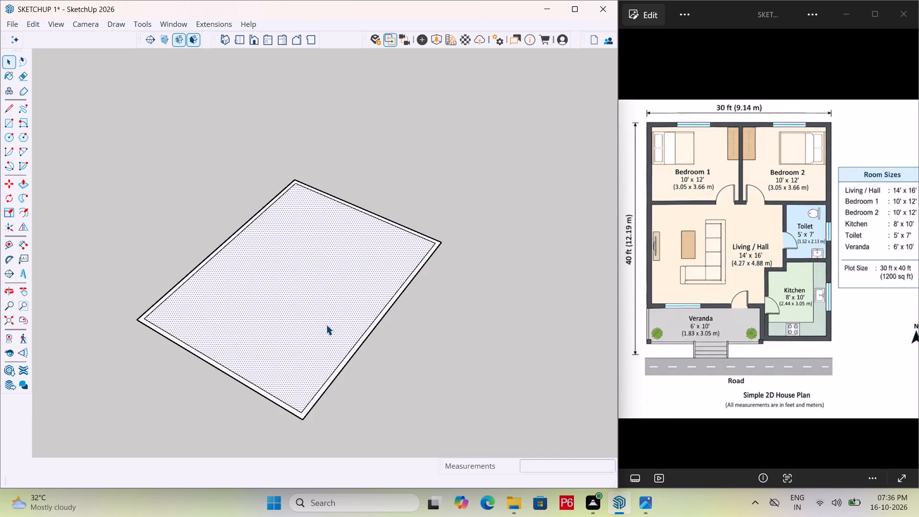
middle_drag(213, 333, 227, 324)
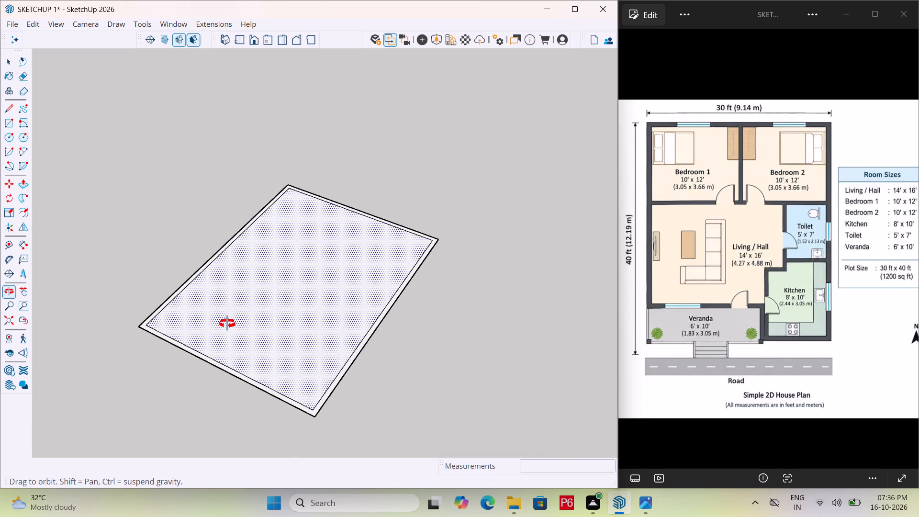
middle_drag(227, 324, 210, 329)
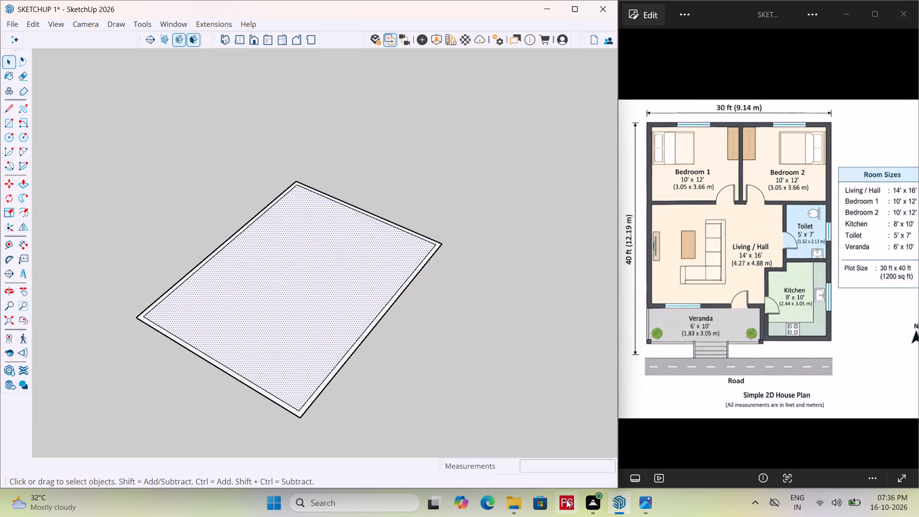
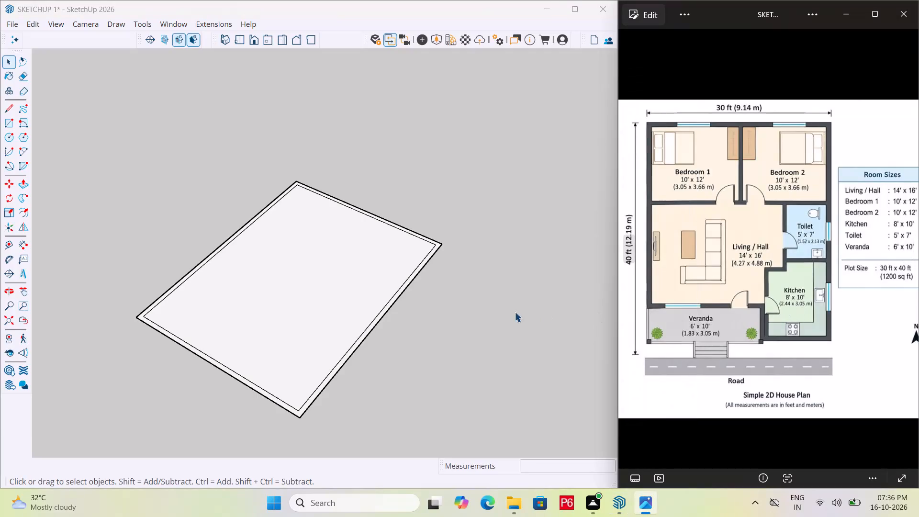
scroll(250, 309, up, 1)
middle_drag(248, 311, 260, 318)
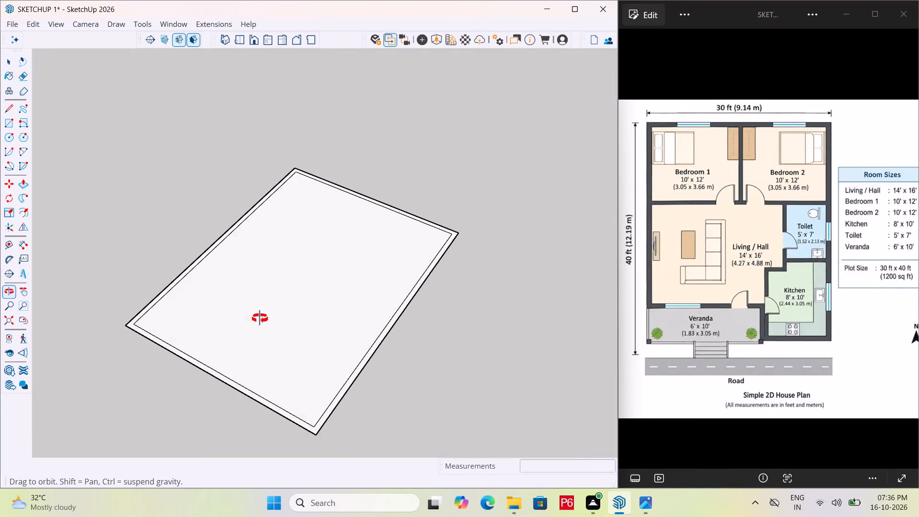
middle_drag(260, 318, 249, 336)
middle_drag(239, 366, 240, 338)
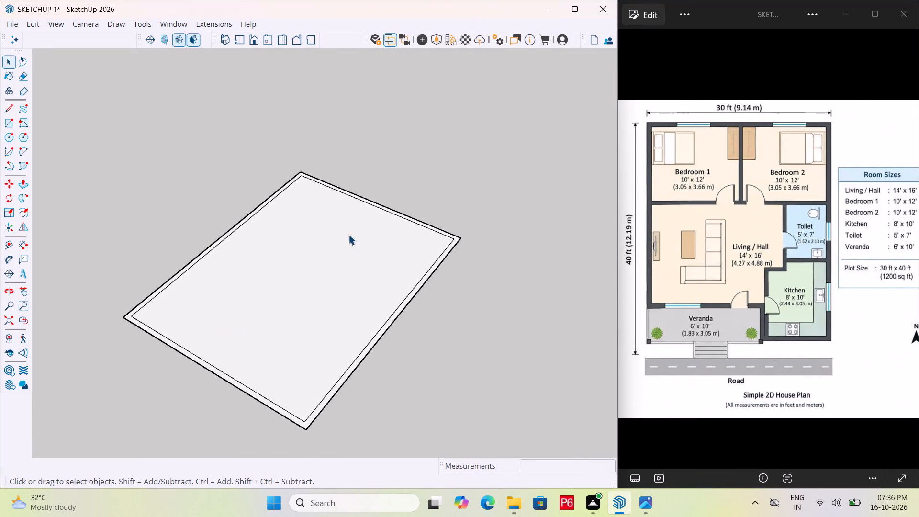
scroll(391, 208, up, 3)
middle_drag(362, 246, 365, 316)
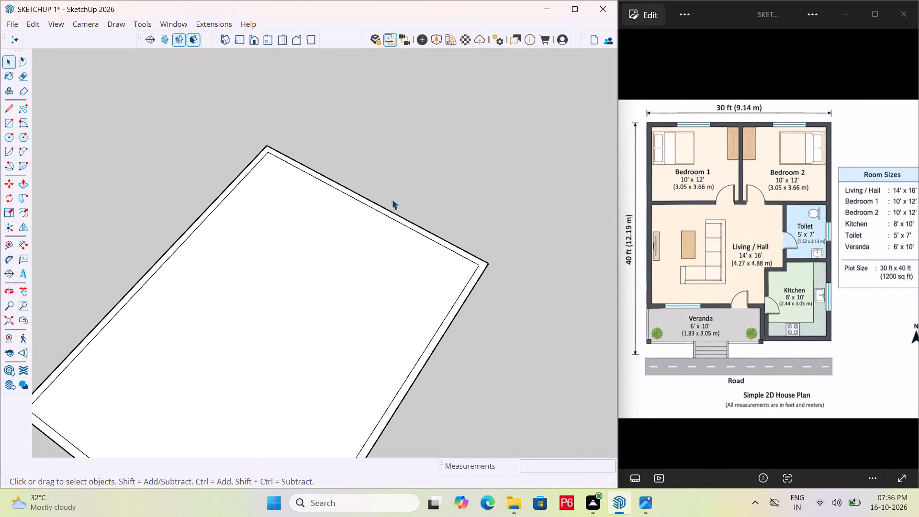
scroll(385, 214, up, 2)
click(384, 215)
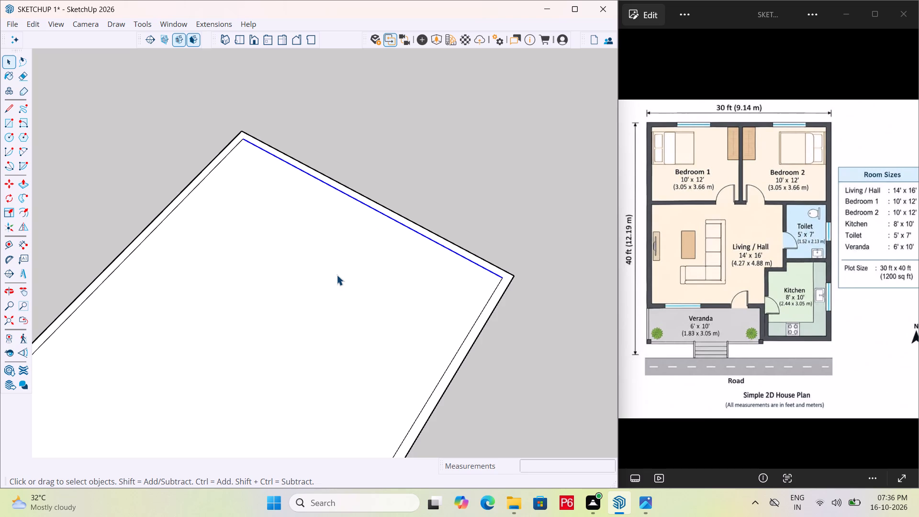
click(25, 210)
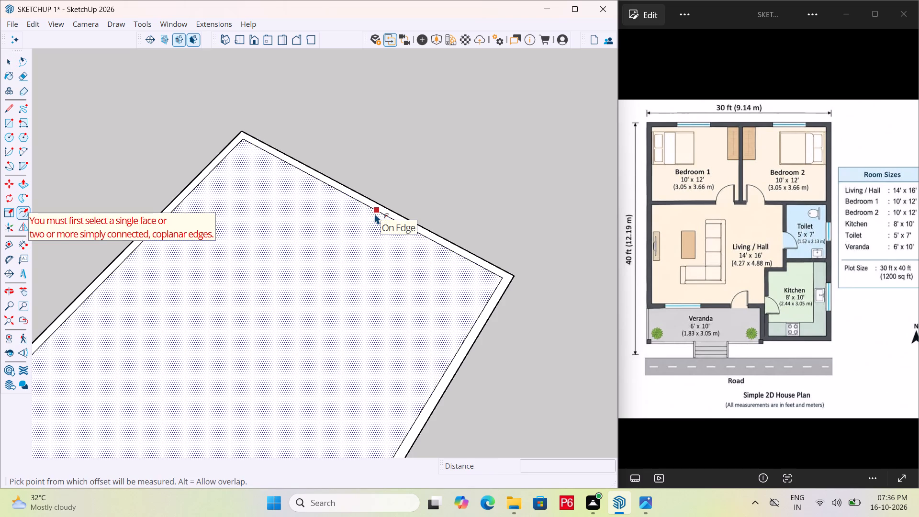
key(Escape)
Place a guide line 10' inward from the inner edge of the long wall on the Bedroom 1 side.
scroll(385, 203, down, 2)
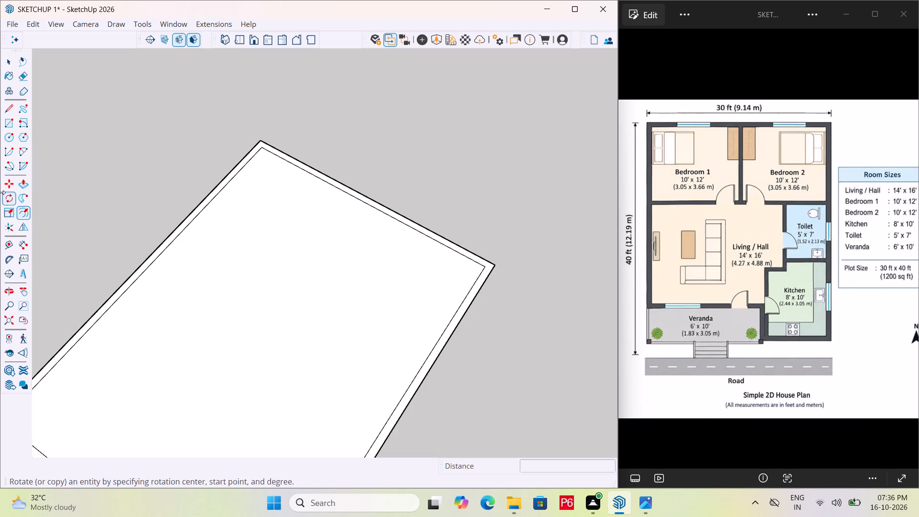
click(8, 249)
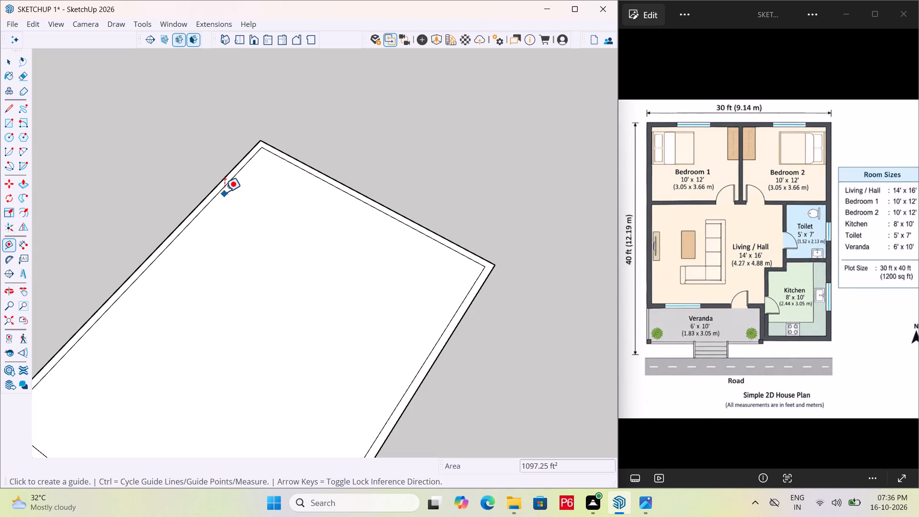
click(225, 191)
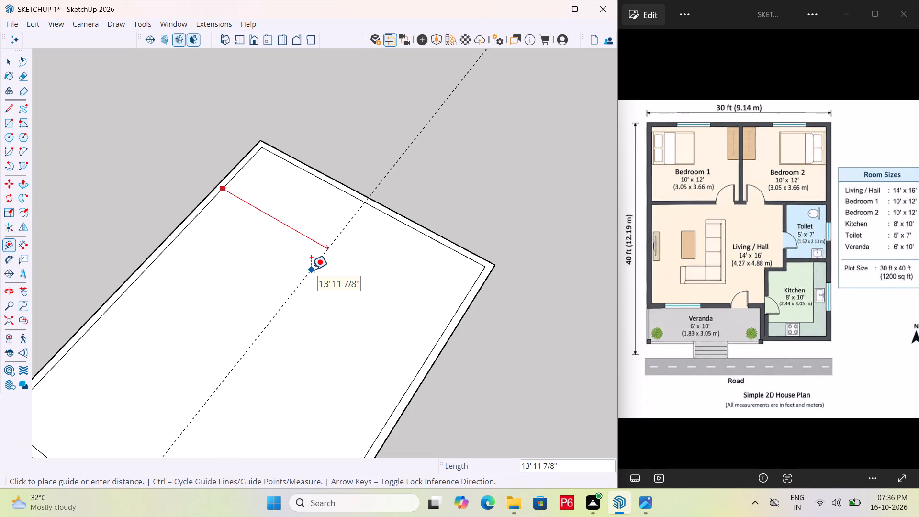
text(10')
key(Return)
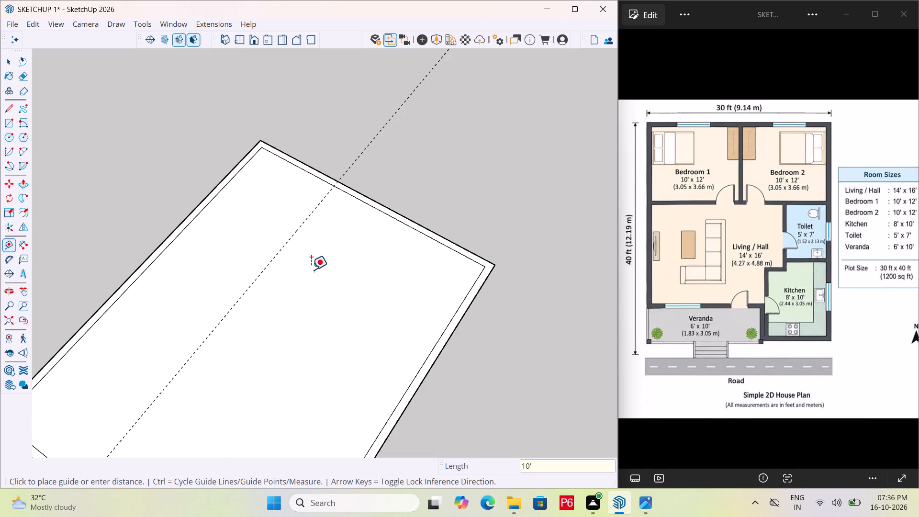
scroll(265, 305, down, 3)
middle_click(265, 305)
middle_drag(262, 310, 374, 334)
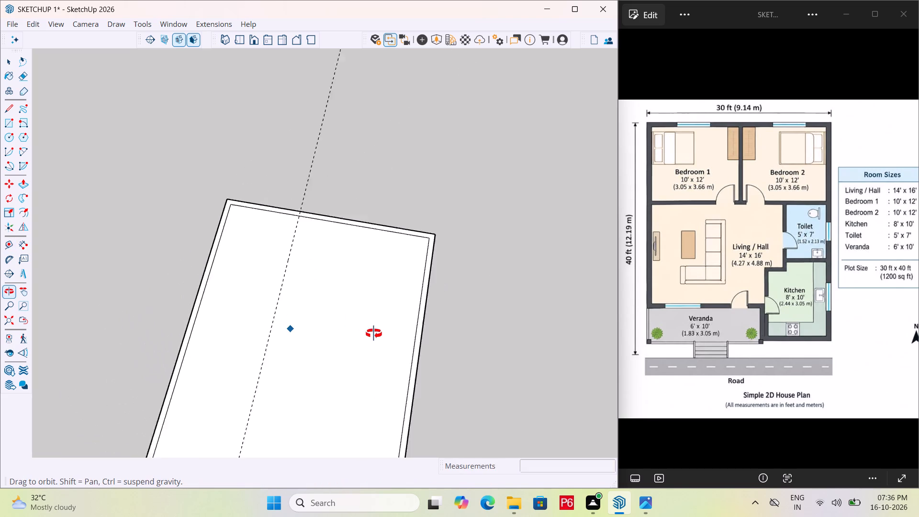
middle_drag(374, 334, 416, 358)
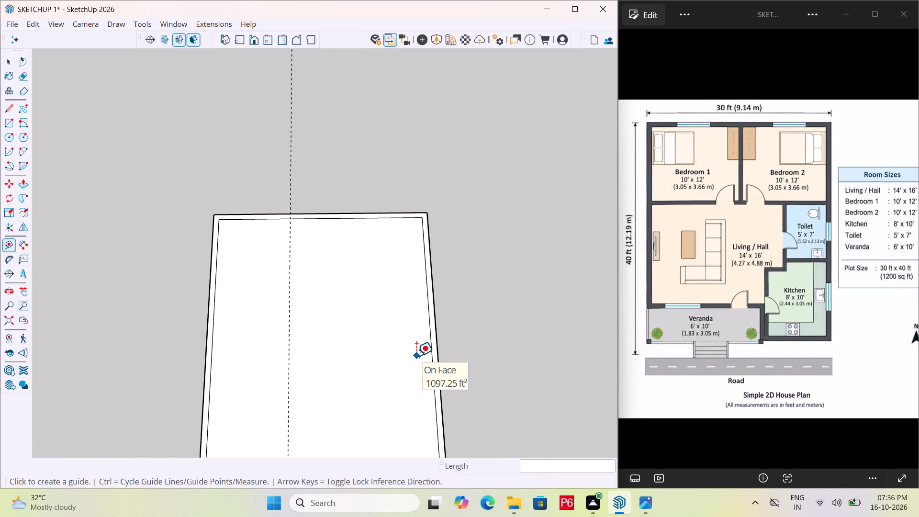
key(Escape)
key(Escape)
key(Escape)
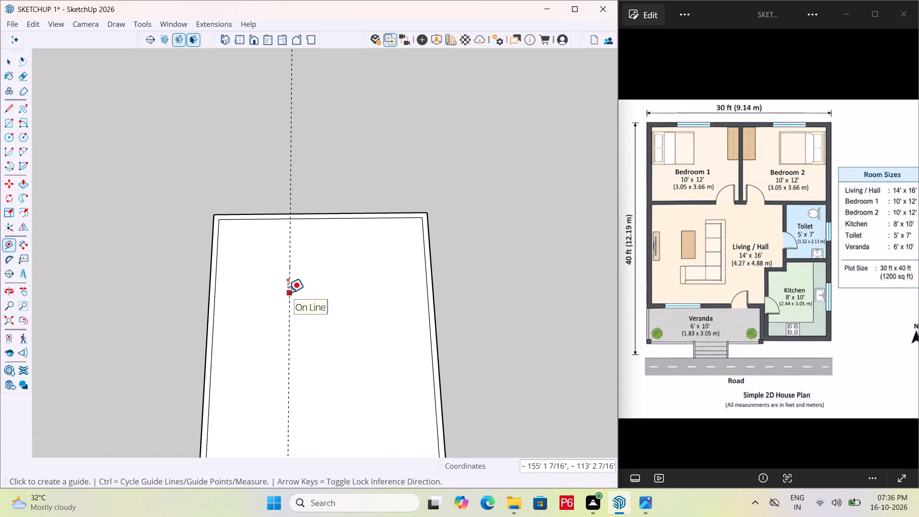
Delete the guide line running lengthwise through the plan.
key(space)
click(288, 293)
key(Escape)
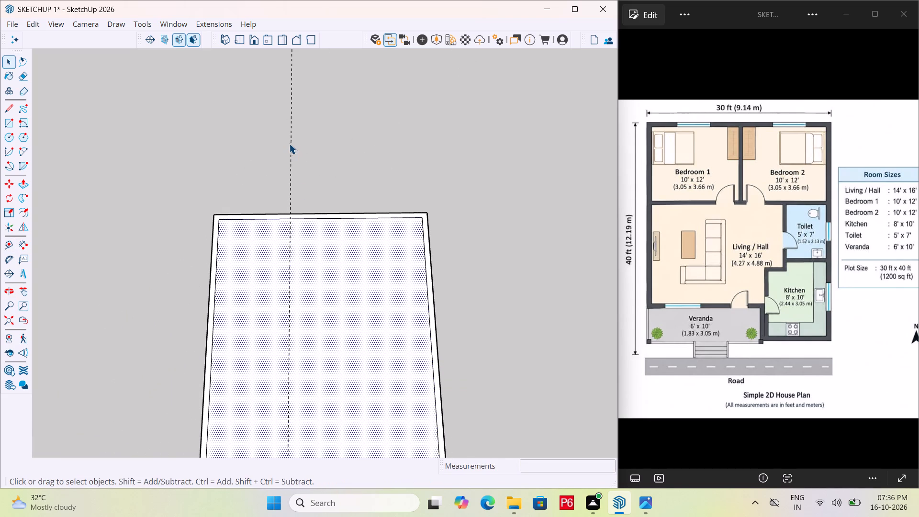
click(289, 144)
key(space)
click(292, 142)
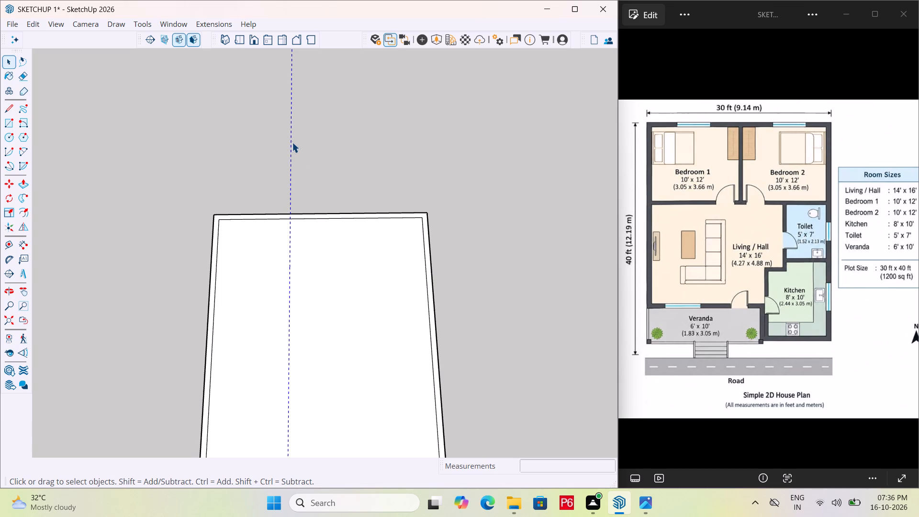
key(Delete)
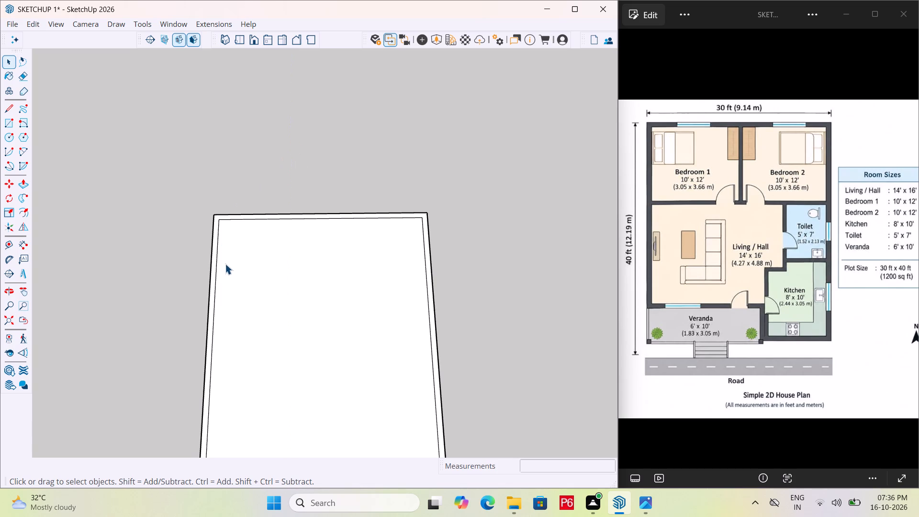
Place a guide line 12' inward from the inner edge of the long wall on the Bedroom 1 side.
key(t)
click(216, 258)
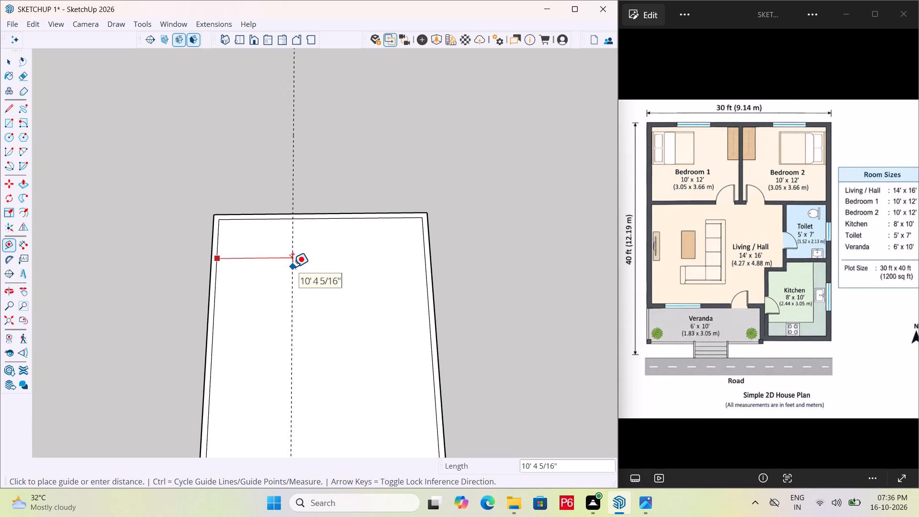
key(1)
text(2')
key(Return)
key(space)
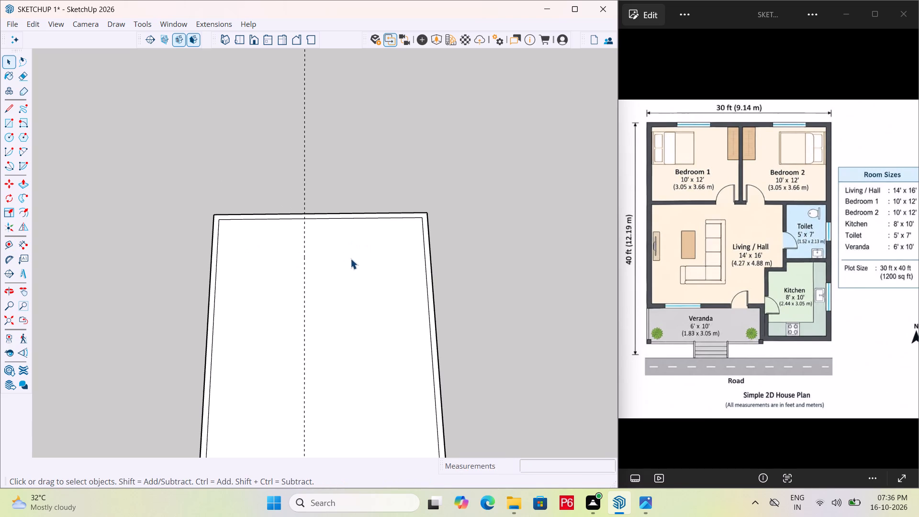
key(space)
Place a second guide line 6" from the lengthwise guide, towards Bedroom 2, to mark the partition wall thickness.
text(T)
key(space)
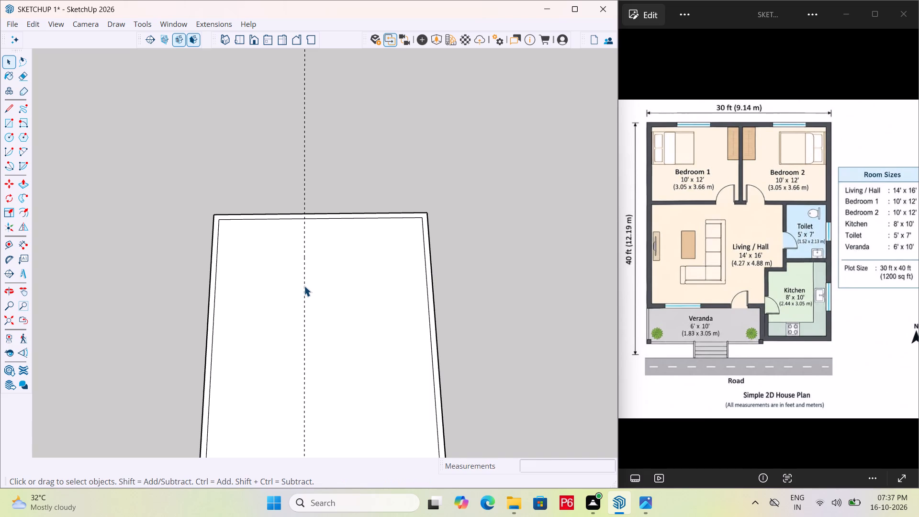
key(t)
click(304, 286)
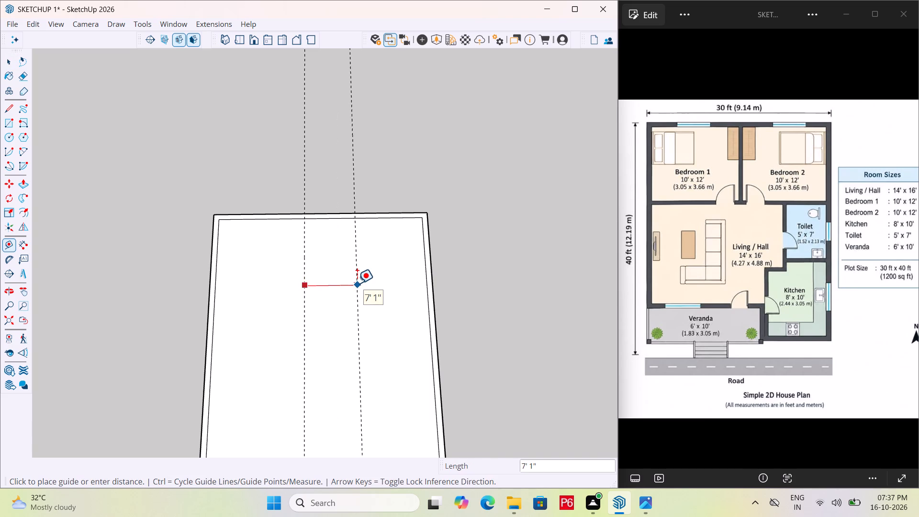
text(9")
key(BackSpace)
key(BackSpace)
text(6")
key(Return)
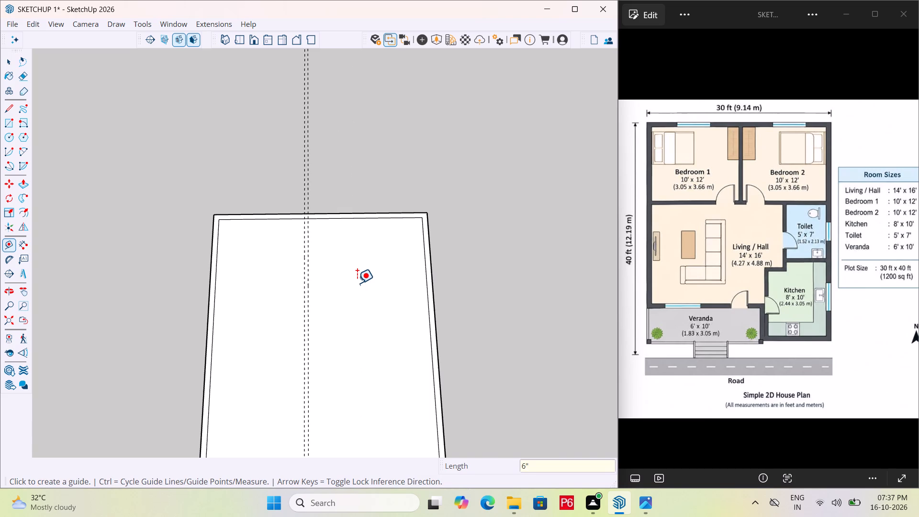
key(space)
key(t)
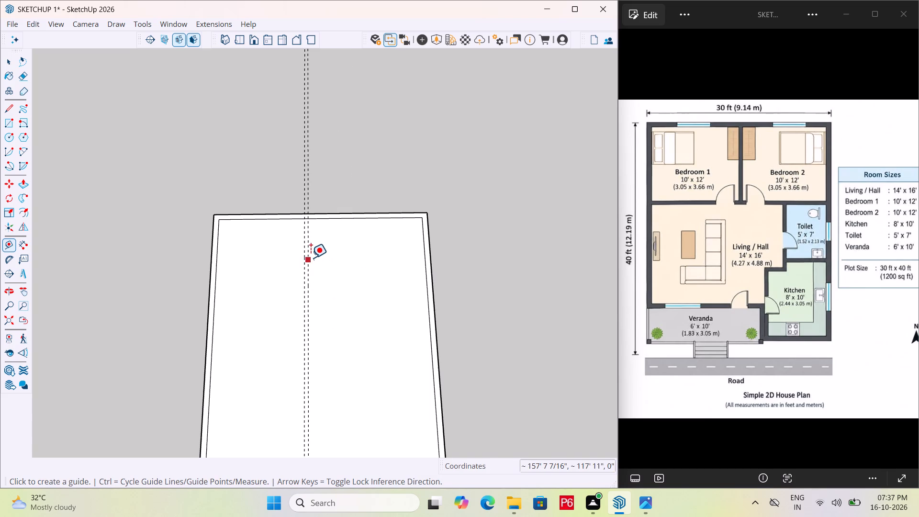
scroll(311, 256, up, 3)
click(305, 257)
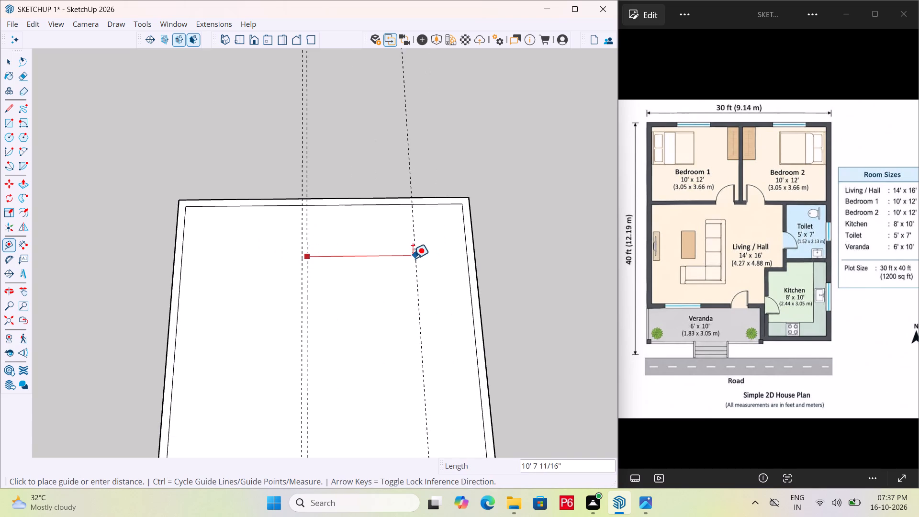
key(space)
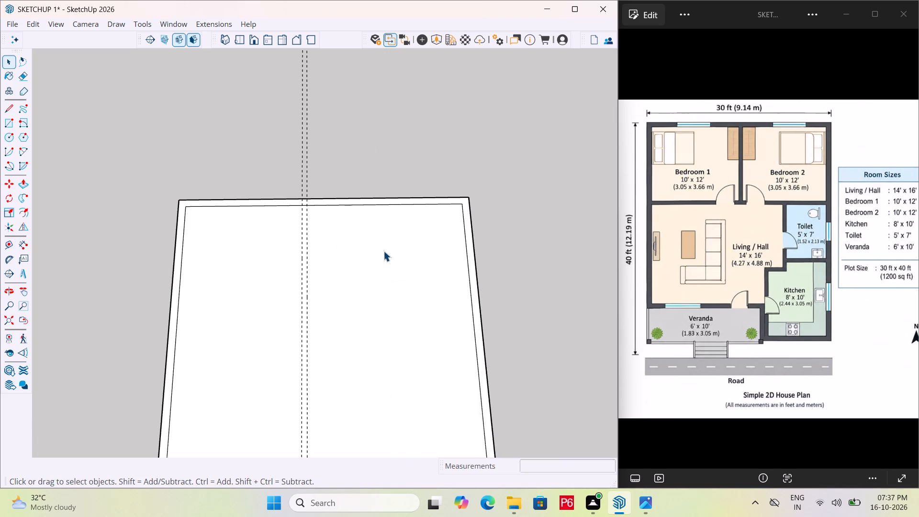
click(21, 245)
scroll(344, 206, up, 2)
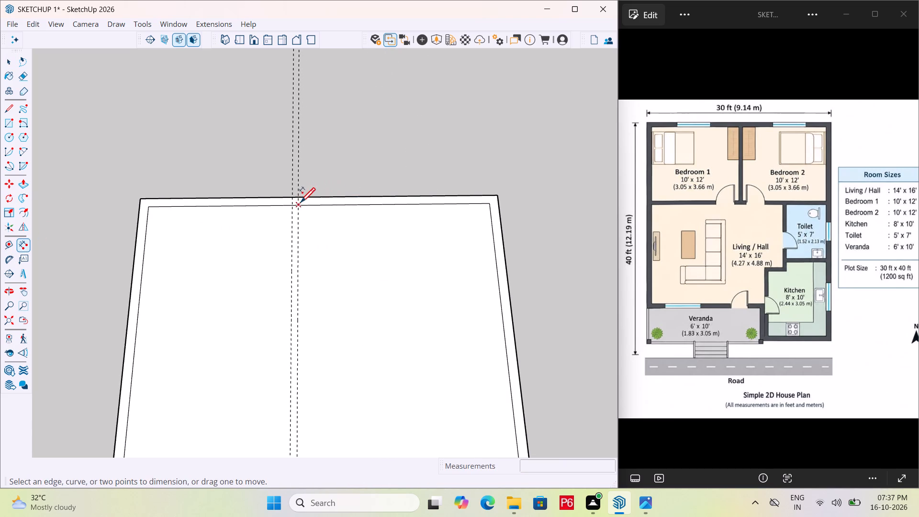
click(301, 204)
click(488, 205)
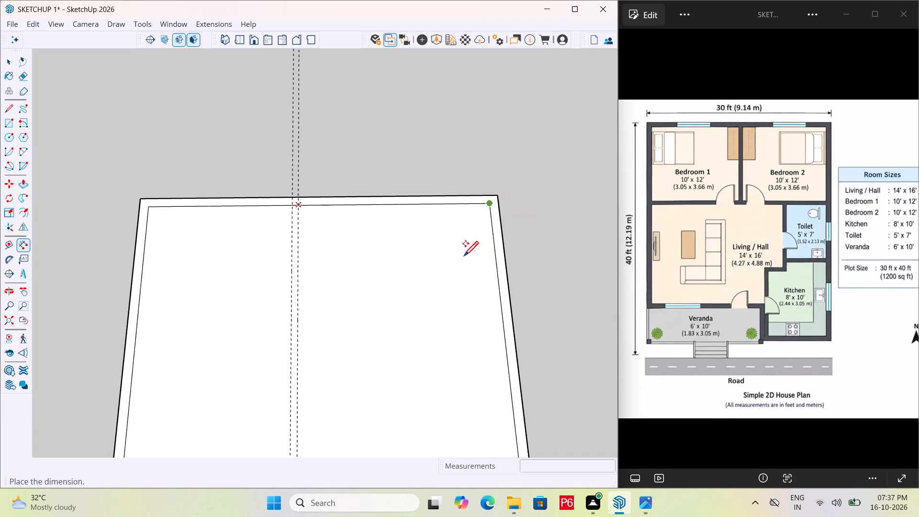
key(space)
Switch to the top view with the whole house outline and both guide lines in frame.
scroll(386, 235, down, 2)
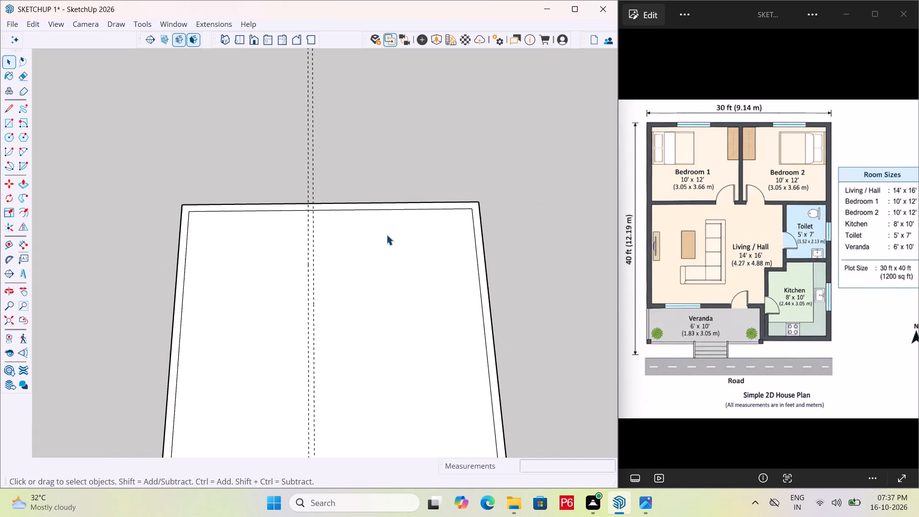
middle_drag(380, 256, 378, 356)
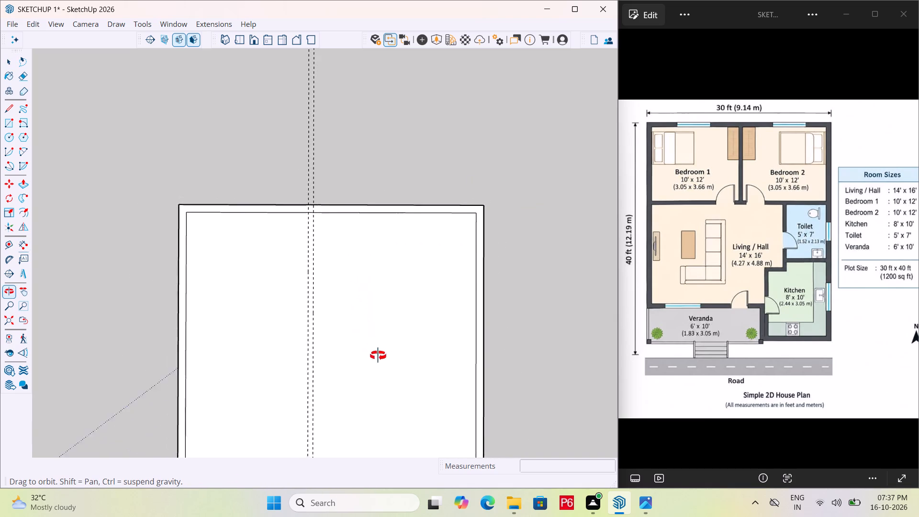
middle_drag(378, 356, 419, 273)
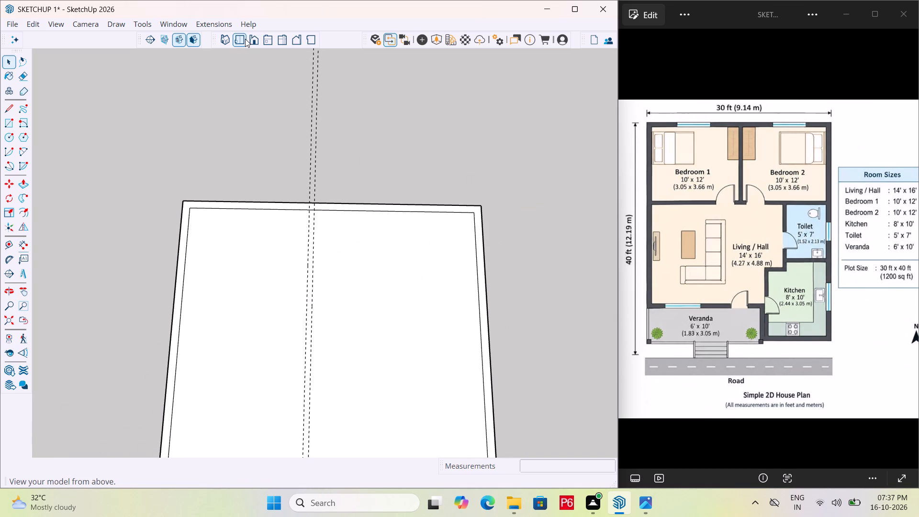
click(244, 39)
scroll(268, 100, down, 3)
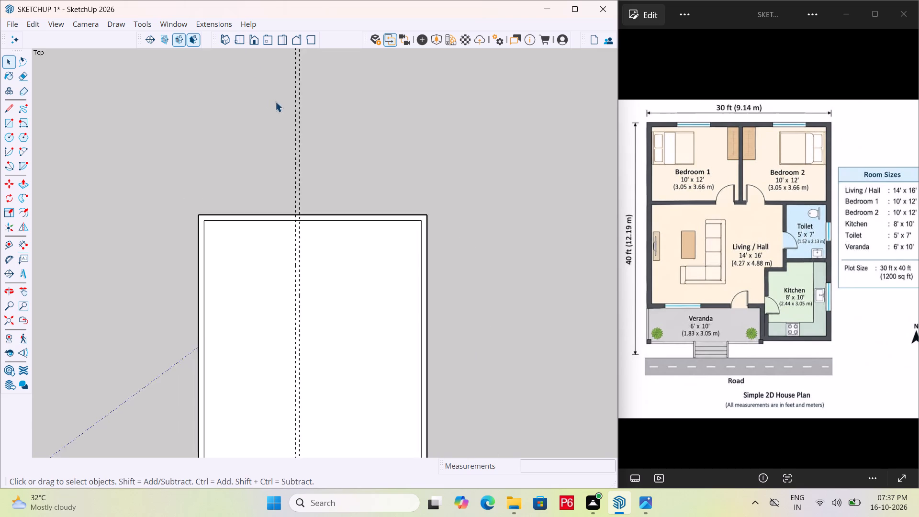
scroll(275, 101, down, 1)
scroll(309, 144, down, 4)
scroll(310, 274, up, 5)
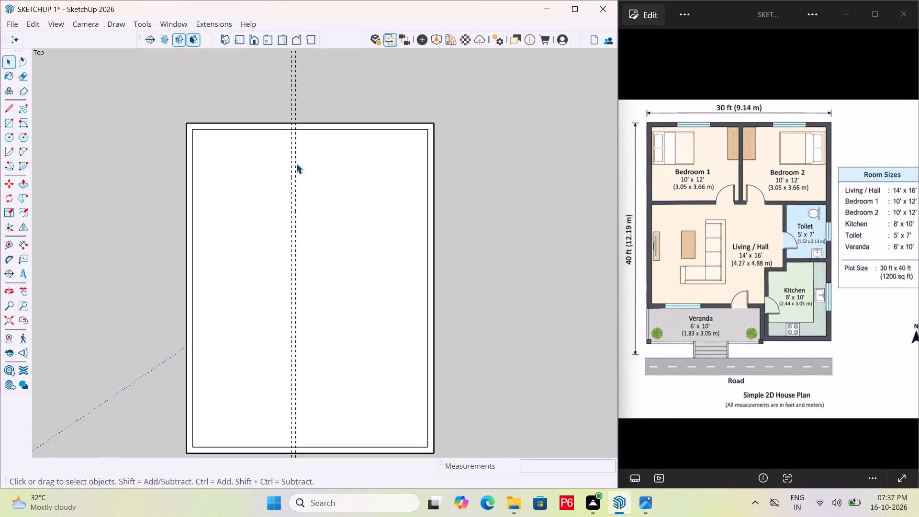
Delete both lengthwise guide lines that mark the partition between Bedroom 1 and Bedroom 2.
scroll(297, 162, up, 2)
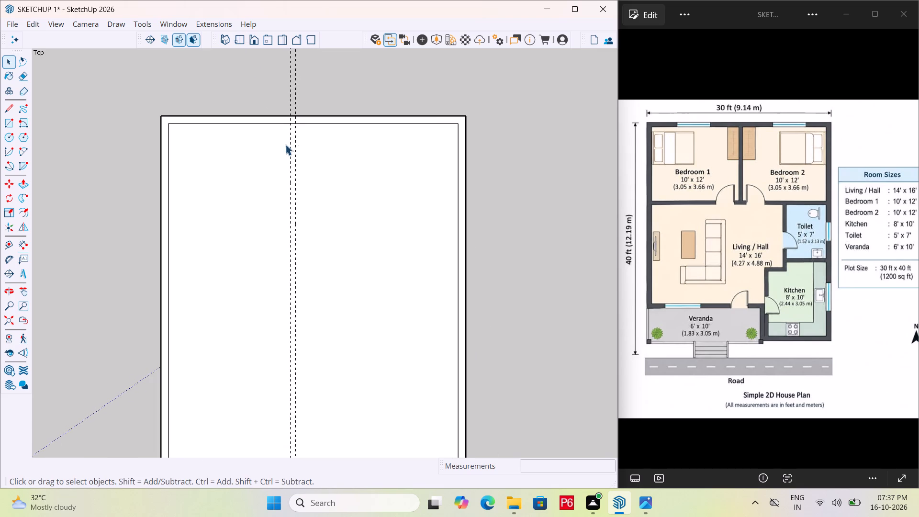
drag(333, 68, 322, 69)
drag(258, 71, 350, 68)
click(372, 67)
drag(372, 67, 310, 74)
click(328, 77)
drag(314, 80, 234, 96)
click(234, 96)
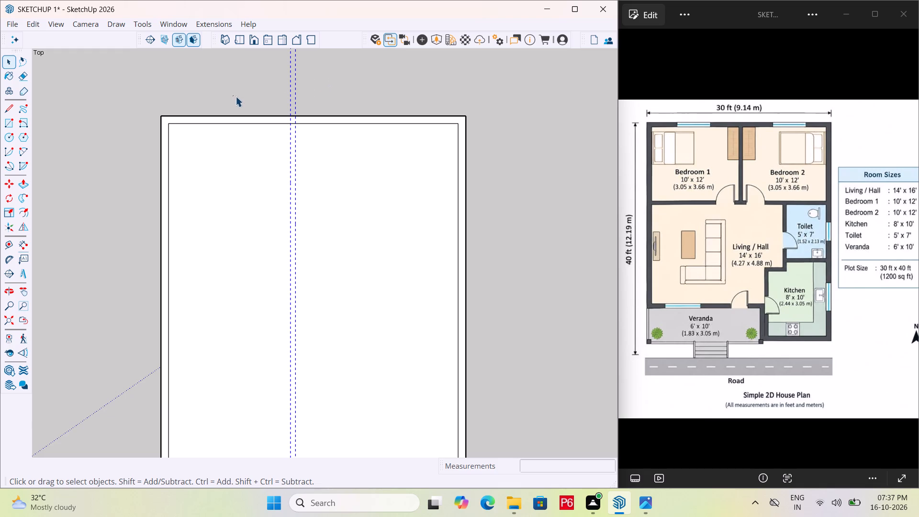
click(313, 55)
drag(313, 55, 305, 58)
click(291, 64)
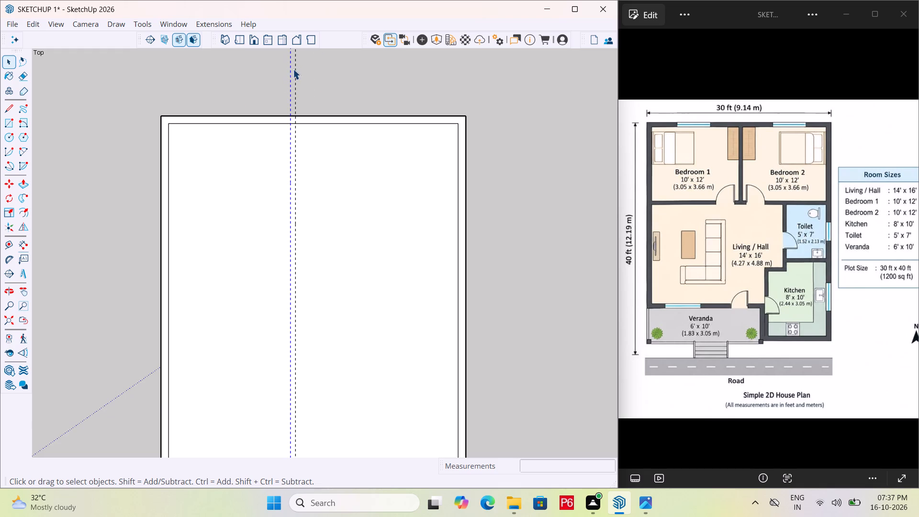
click(294, 70)
key(Delete)
click(288, 73)
key(Delete)
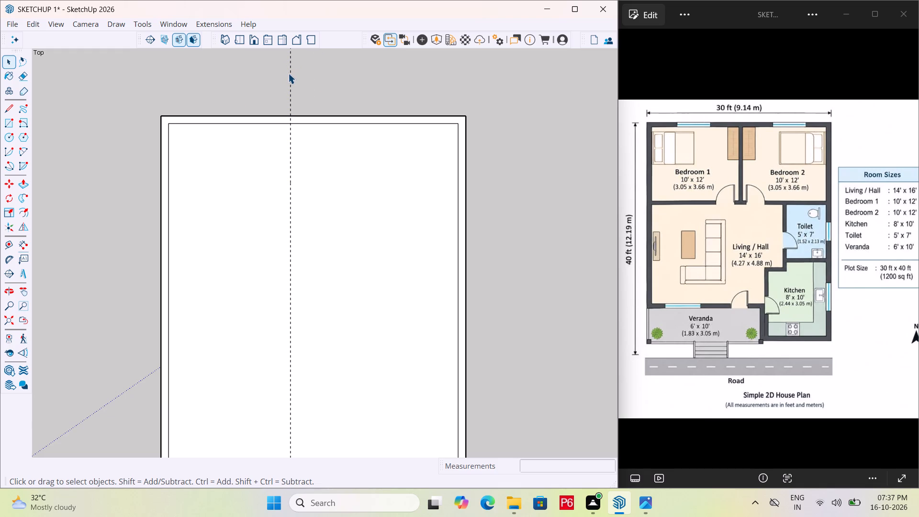
click(288, 74)
click(290, 74)
key(Delete)
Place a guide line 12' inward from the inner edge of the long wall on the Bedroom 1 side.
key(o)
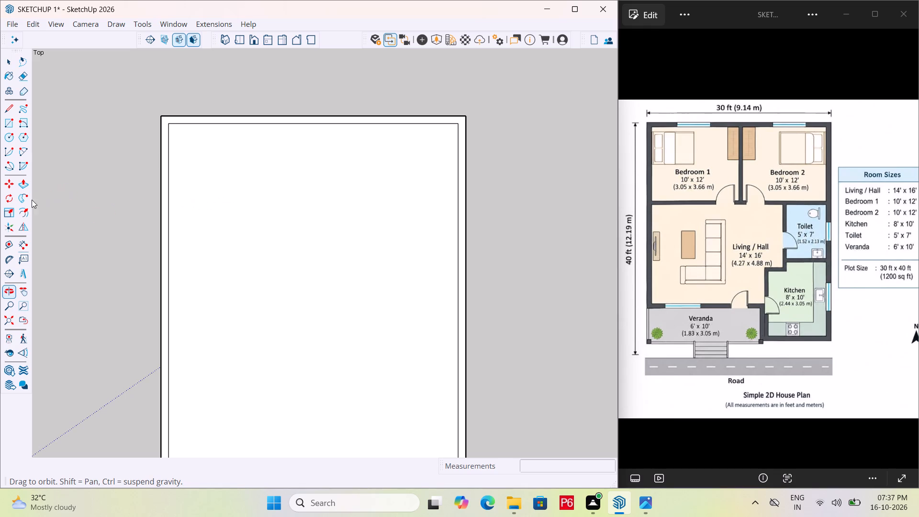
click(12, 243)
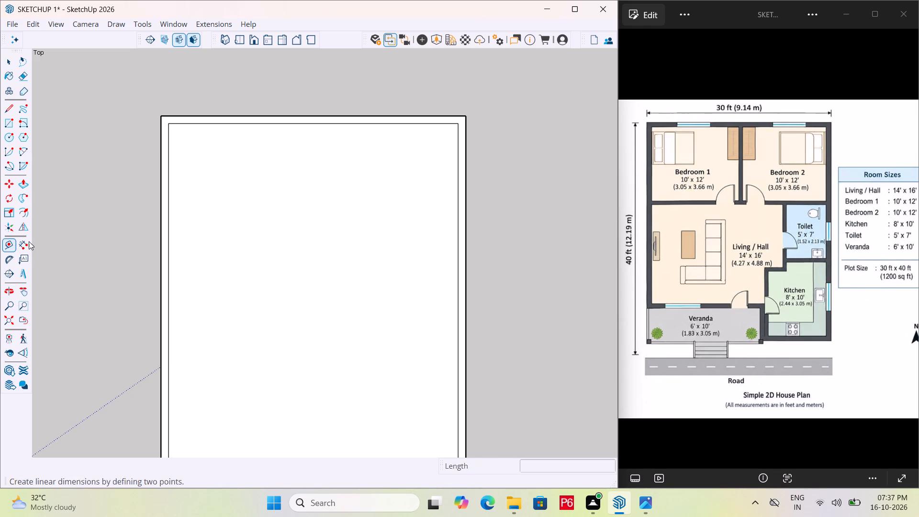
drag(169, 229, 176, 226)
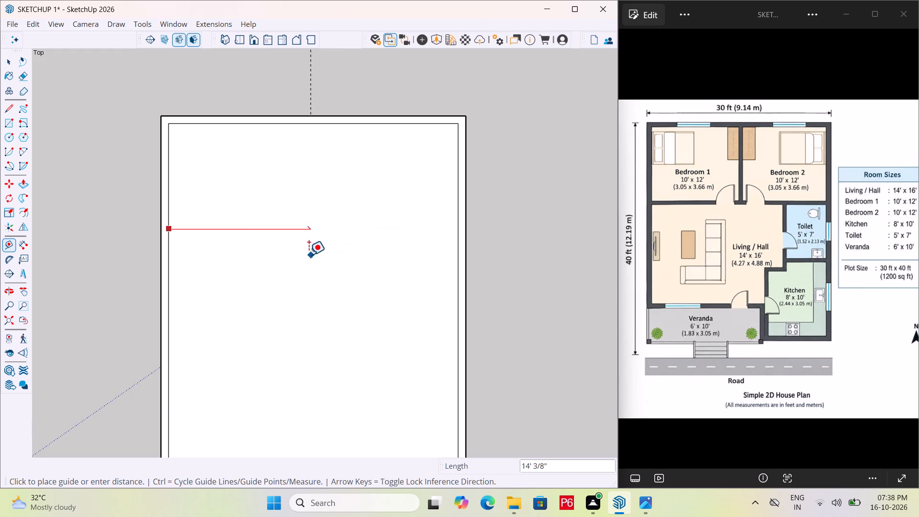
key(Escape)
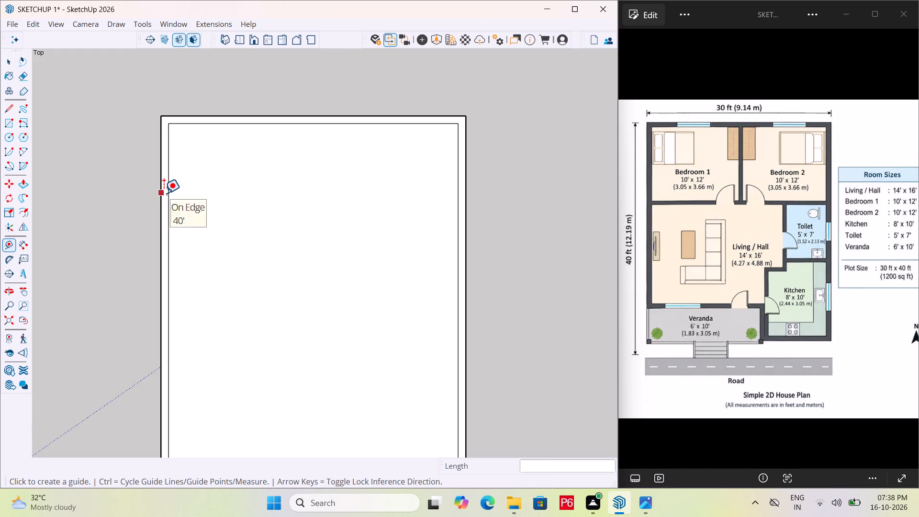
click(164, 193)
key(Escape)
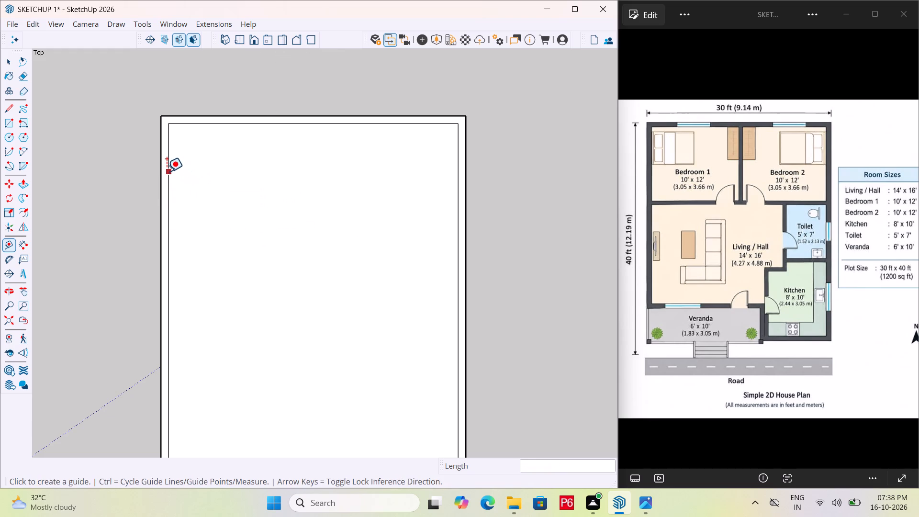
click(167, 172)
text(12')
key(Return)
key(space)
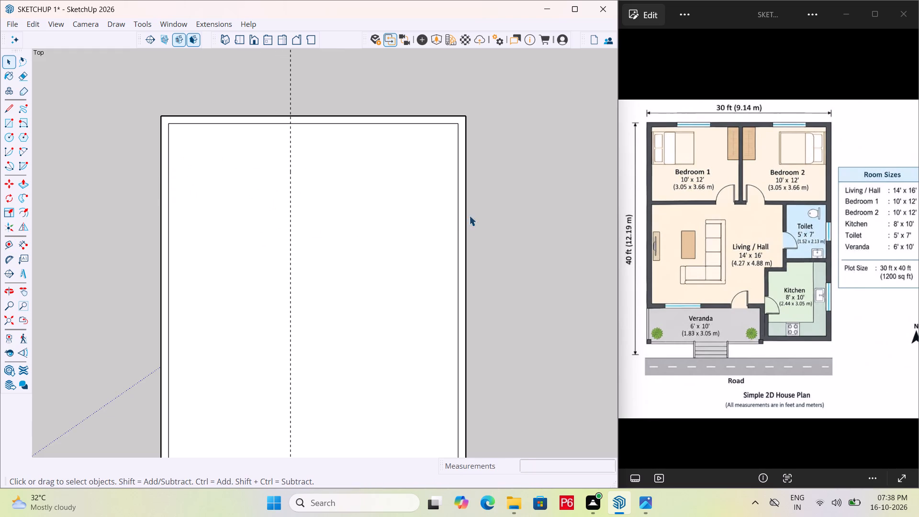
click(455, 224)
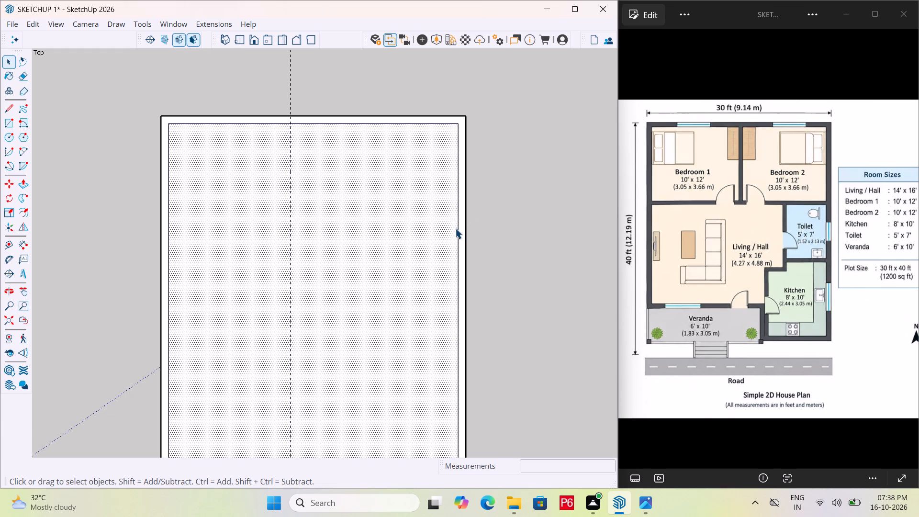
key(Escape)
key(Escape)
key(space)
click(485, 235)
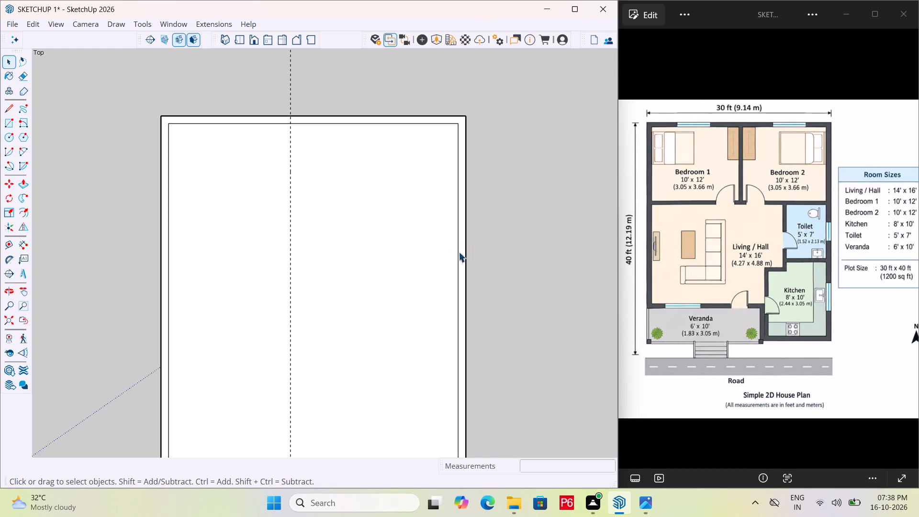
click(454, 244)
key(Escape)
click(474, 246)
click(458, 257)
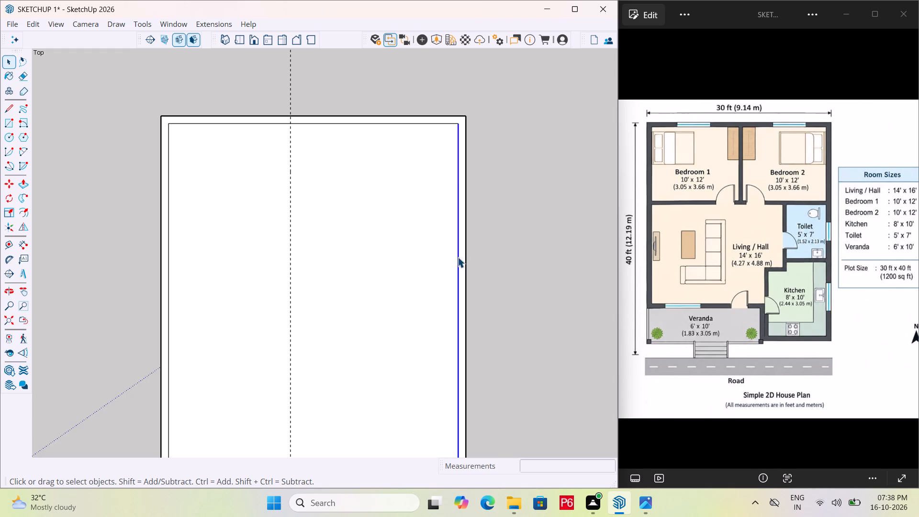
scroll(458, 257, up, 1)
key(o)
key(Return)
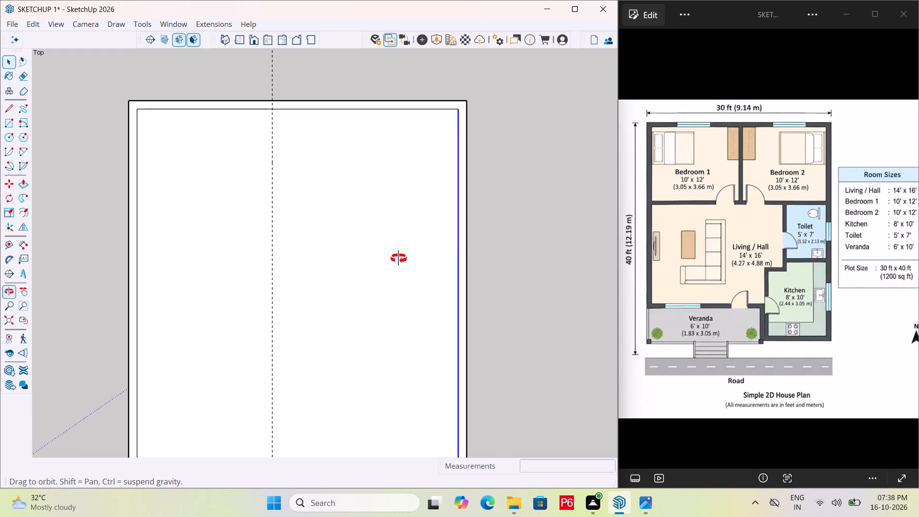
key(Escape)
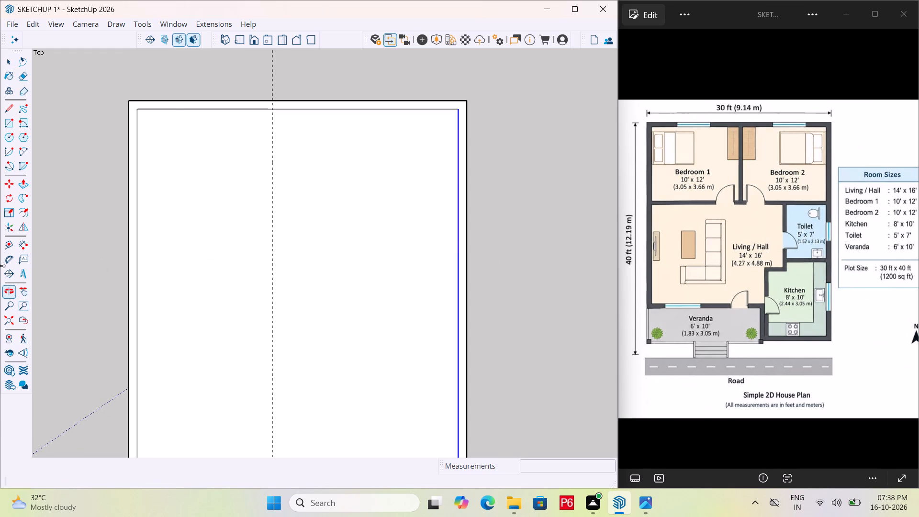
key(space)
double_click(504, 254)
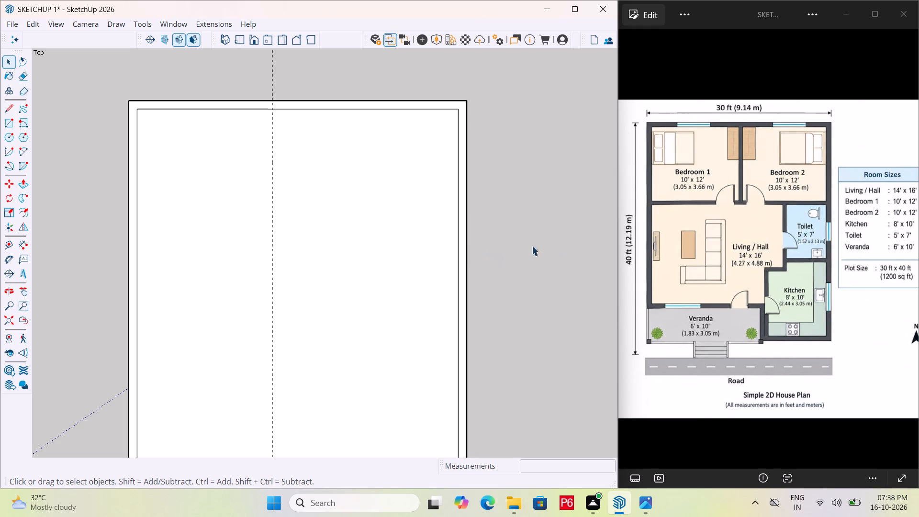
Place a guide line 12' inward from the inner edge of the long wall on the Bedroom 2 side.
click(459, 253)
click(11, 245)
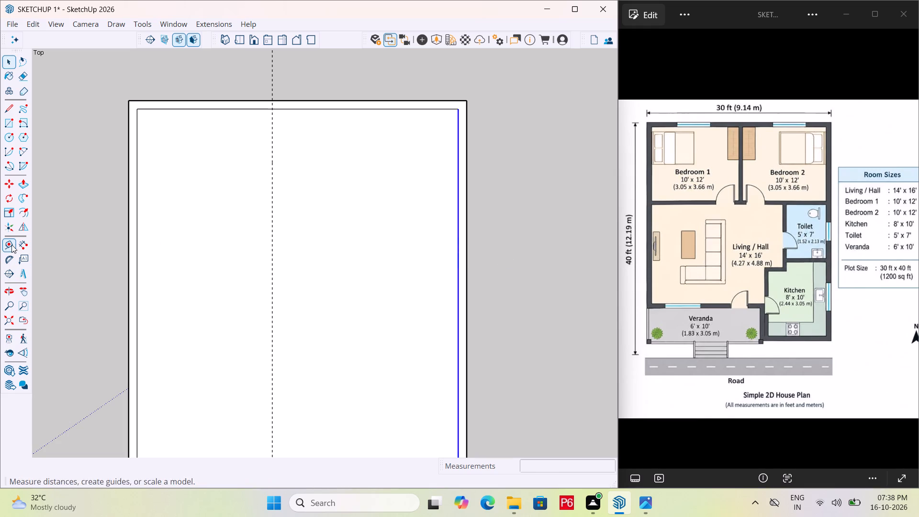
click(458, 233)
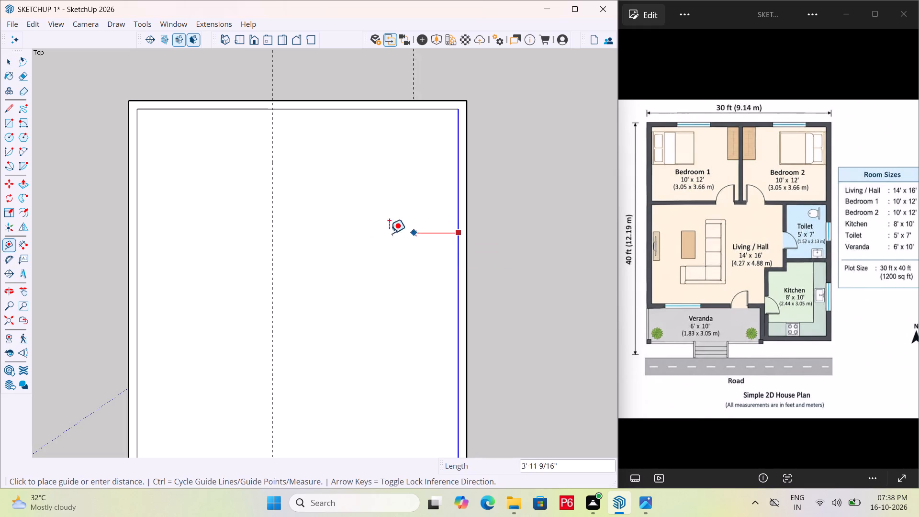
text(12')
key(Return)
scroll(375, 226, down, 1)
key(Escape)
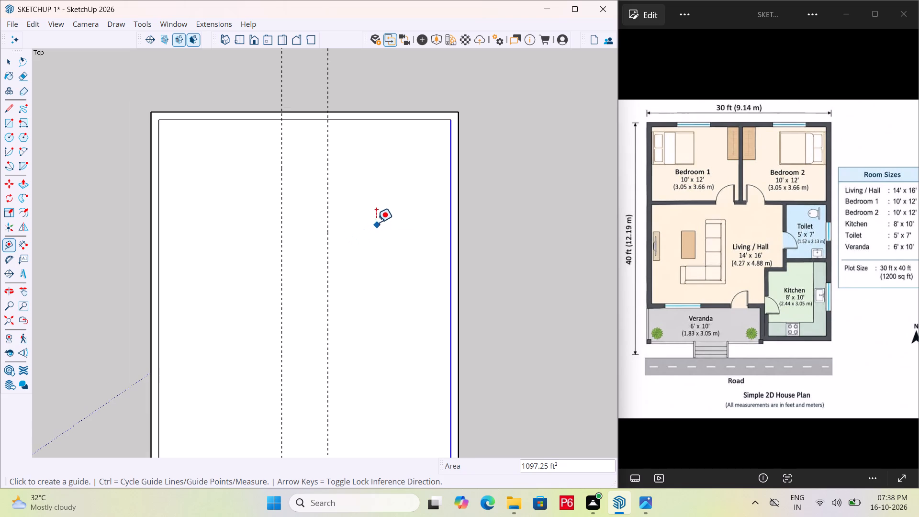
Measure the clear inner width of the house between the two inner corners along the bedrooms' outer wall.
scroll(376, 221, down, 2)
middle_drag(375, 215, 399, 220)
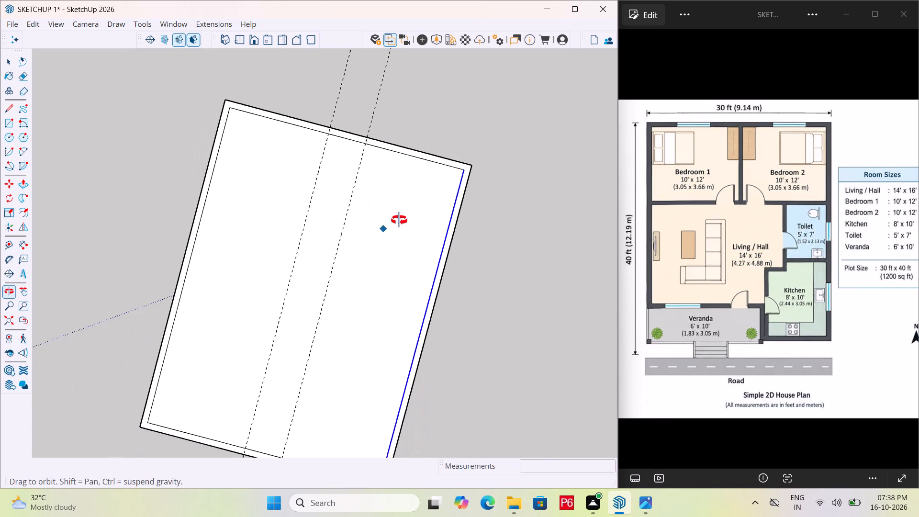
middle_drag(399, 220, 399, 219)
middle_drag(425, 245, 500, 198)
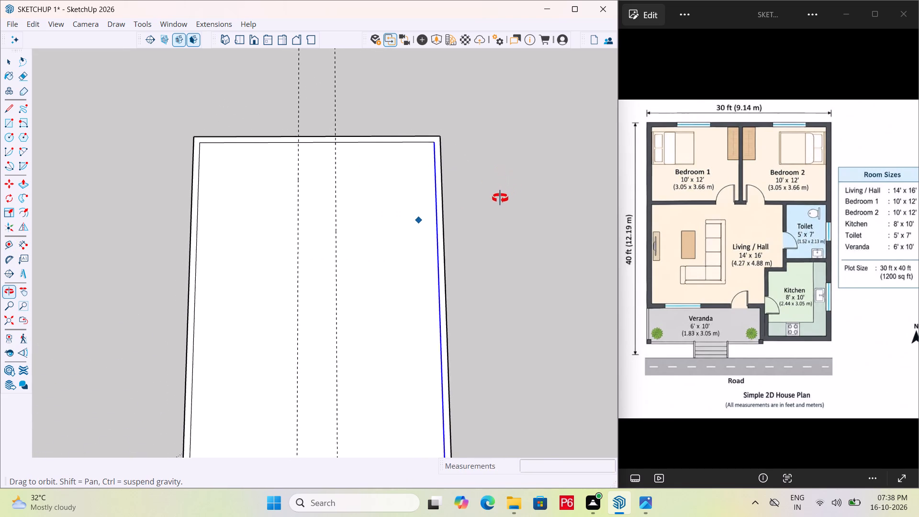
middle_drag(500, 198, 497, 202)
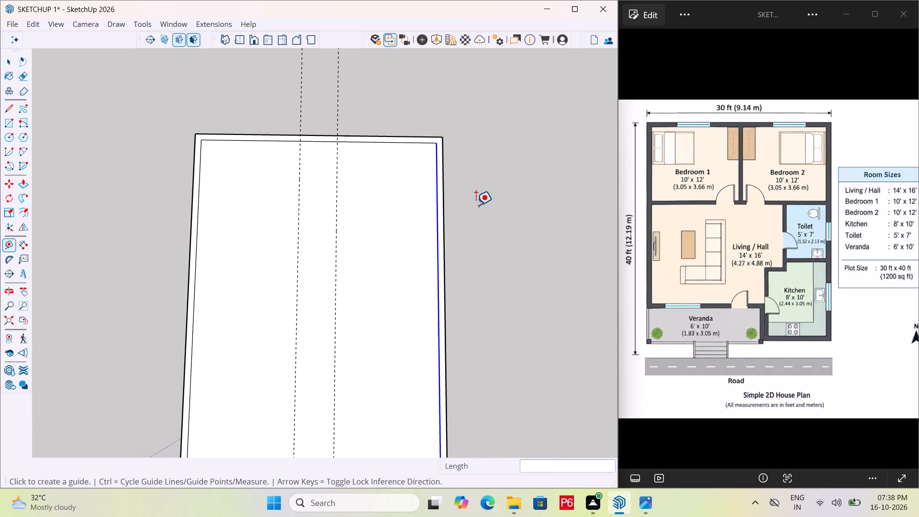
key(Escape)
key(Escape)
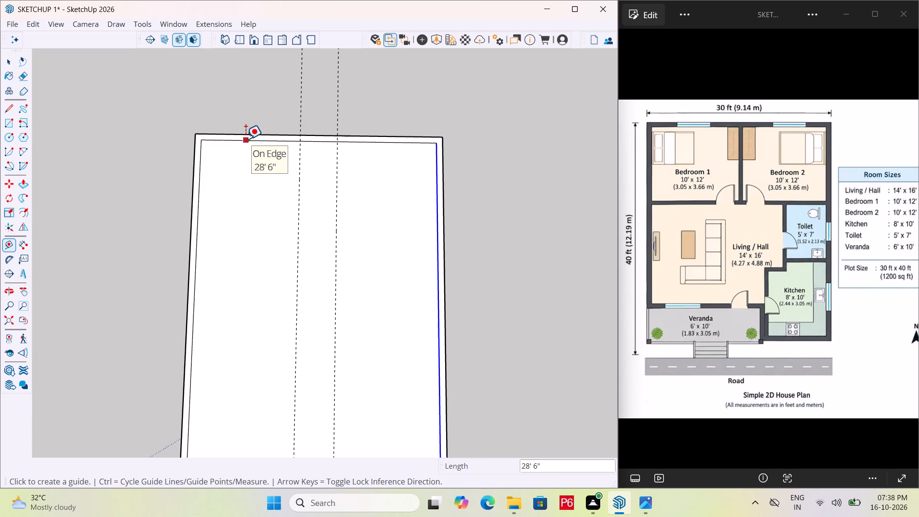
click(199, 140)
click(434, 145)
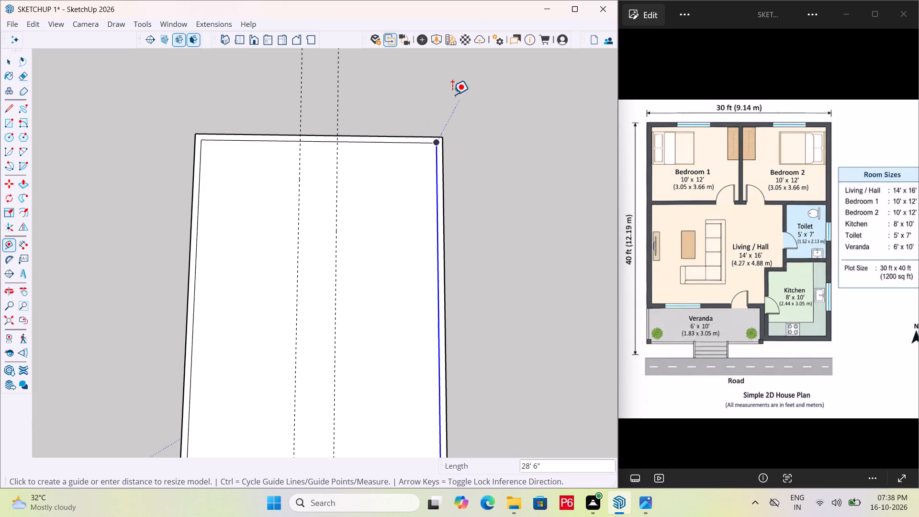
key(Escape)
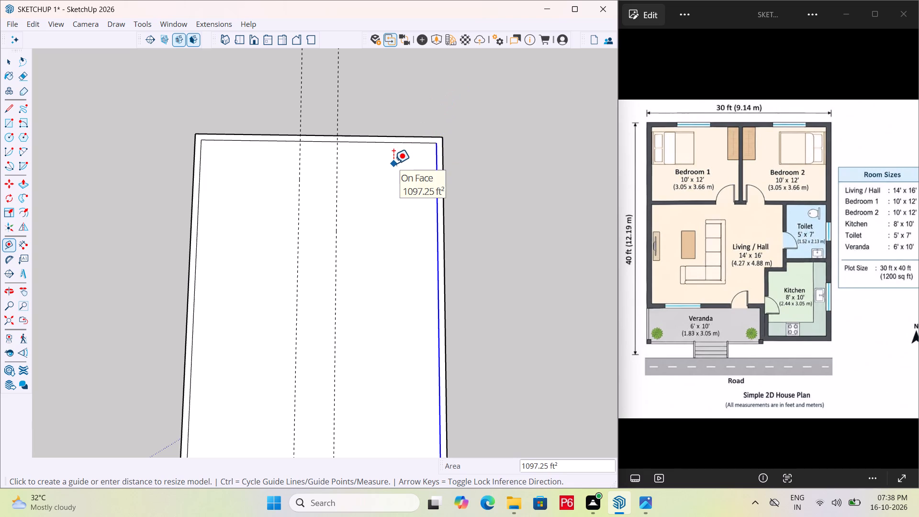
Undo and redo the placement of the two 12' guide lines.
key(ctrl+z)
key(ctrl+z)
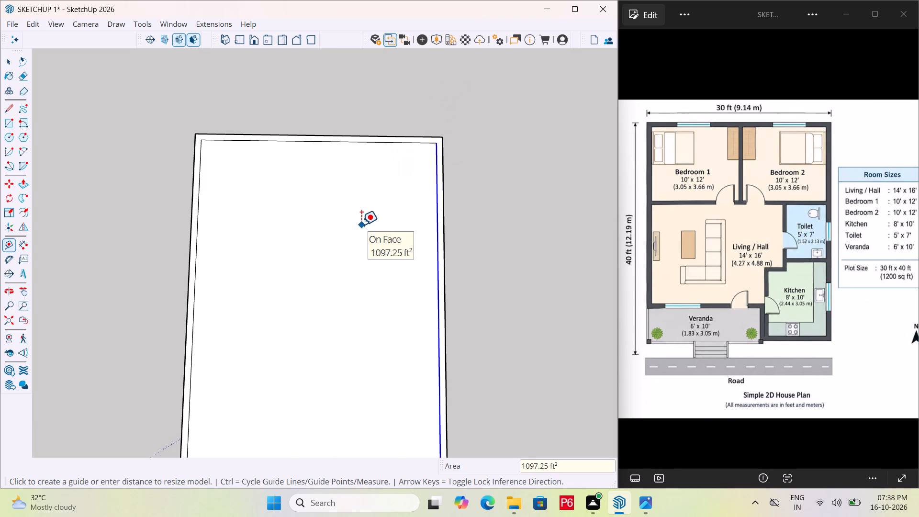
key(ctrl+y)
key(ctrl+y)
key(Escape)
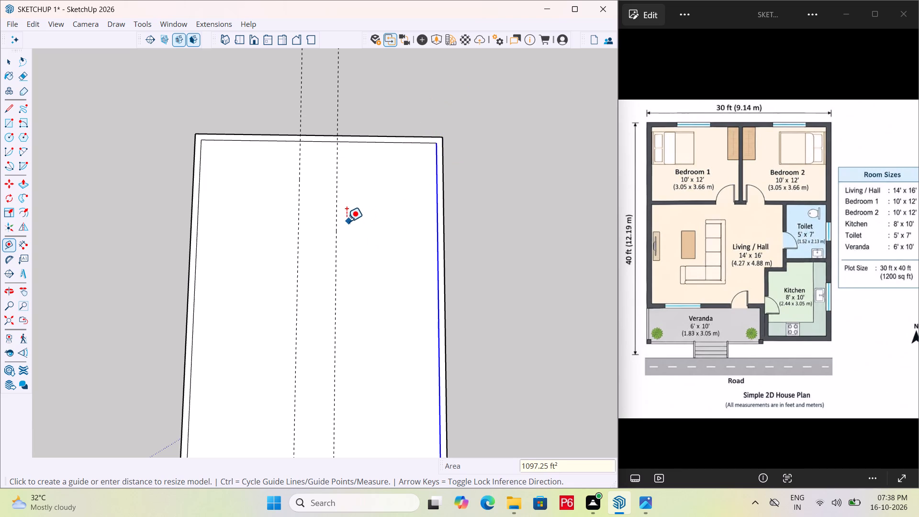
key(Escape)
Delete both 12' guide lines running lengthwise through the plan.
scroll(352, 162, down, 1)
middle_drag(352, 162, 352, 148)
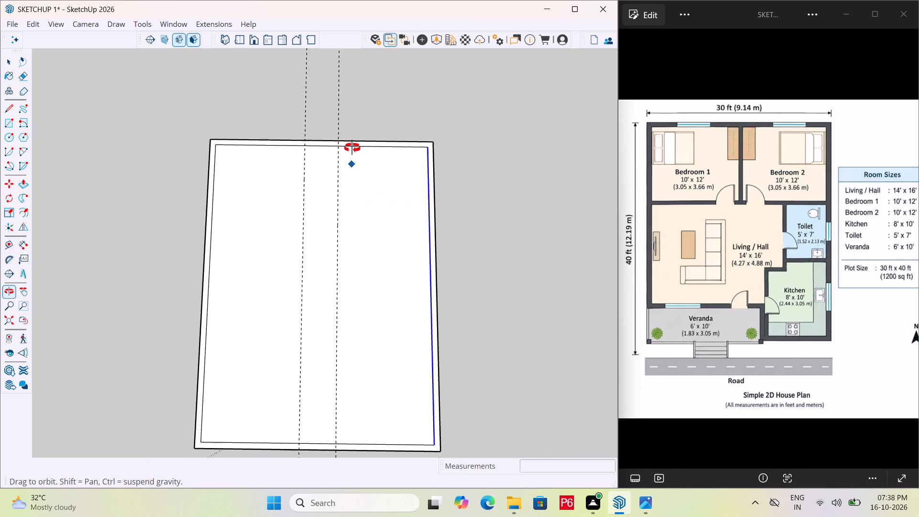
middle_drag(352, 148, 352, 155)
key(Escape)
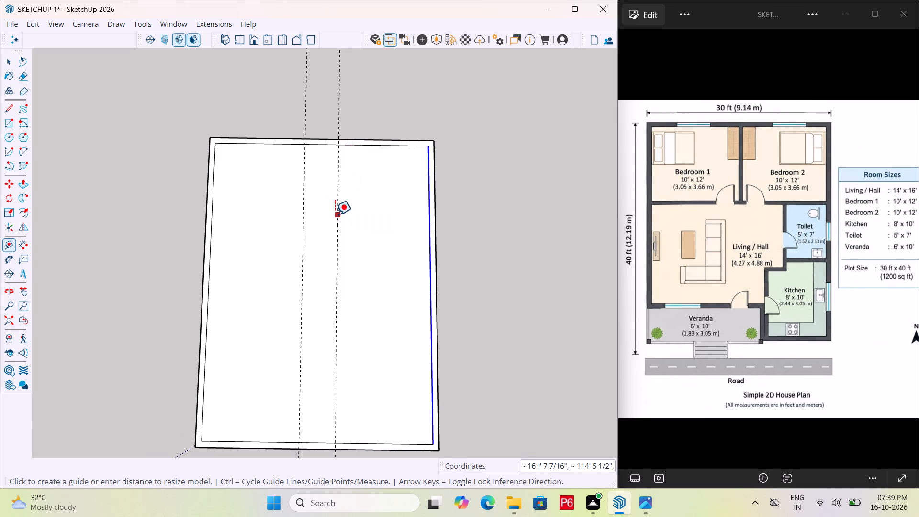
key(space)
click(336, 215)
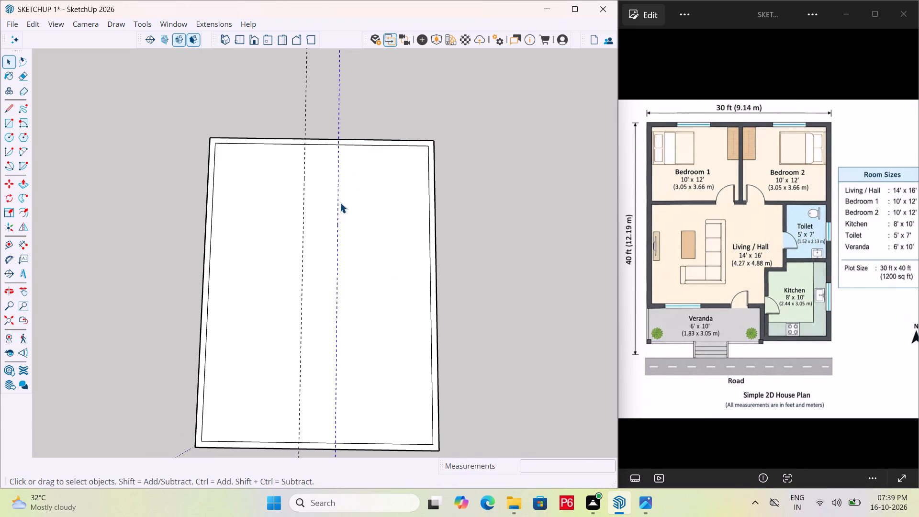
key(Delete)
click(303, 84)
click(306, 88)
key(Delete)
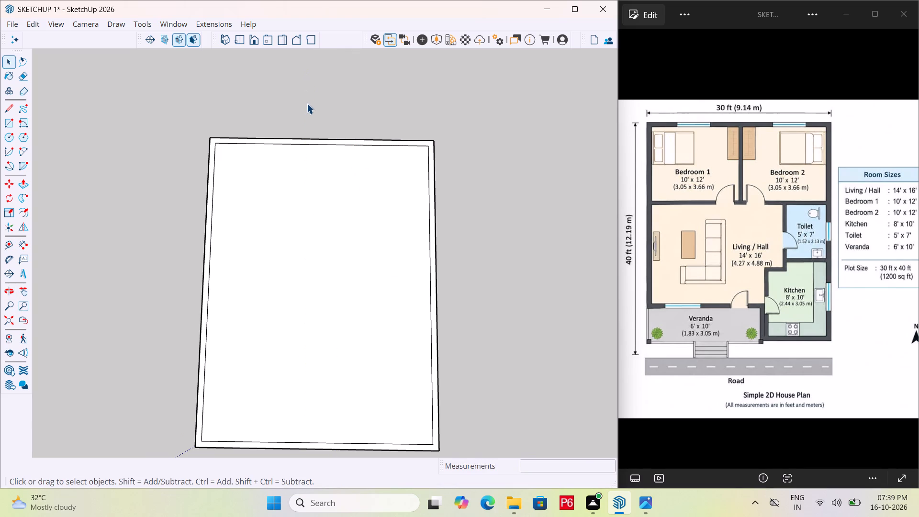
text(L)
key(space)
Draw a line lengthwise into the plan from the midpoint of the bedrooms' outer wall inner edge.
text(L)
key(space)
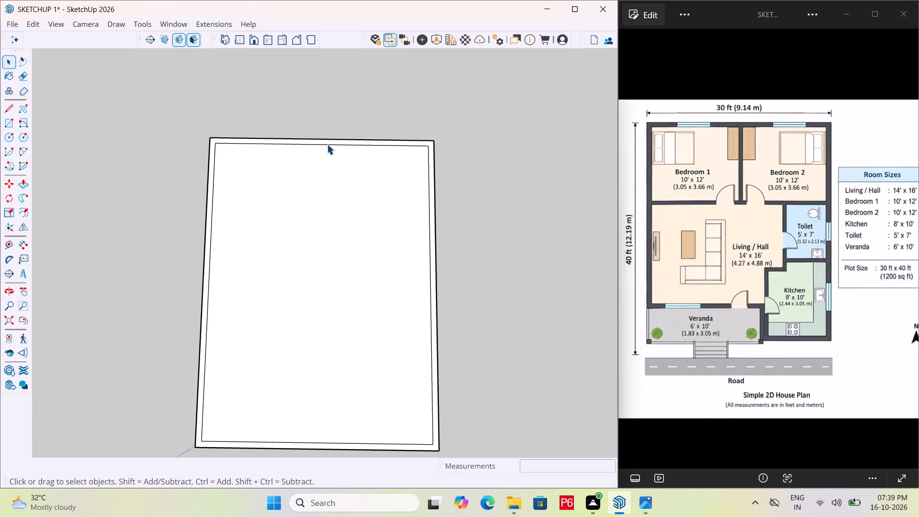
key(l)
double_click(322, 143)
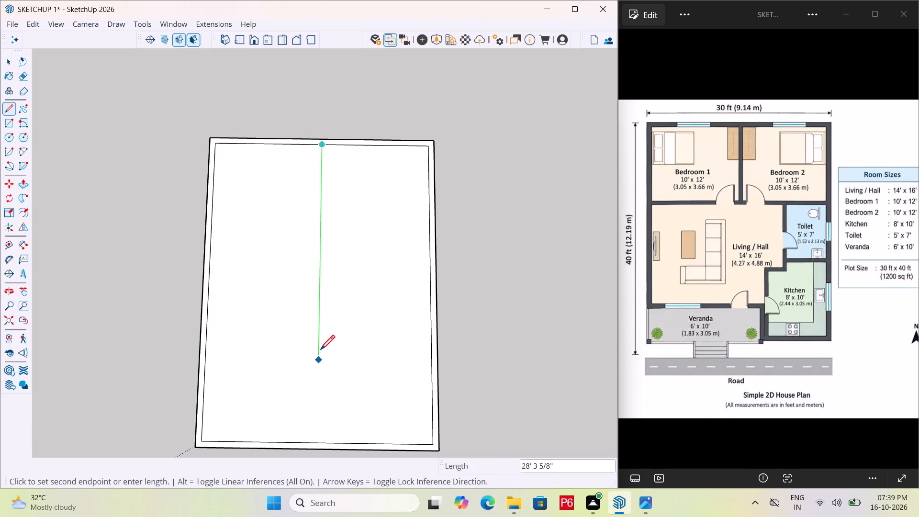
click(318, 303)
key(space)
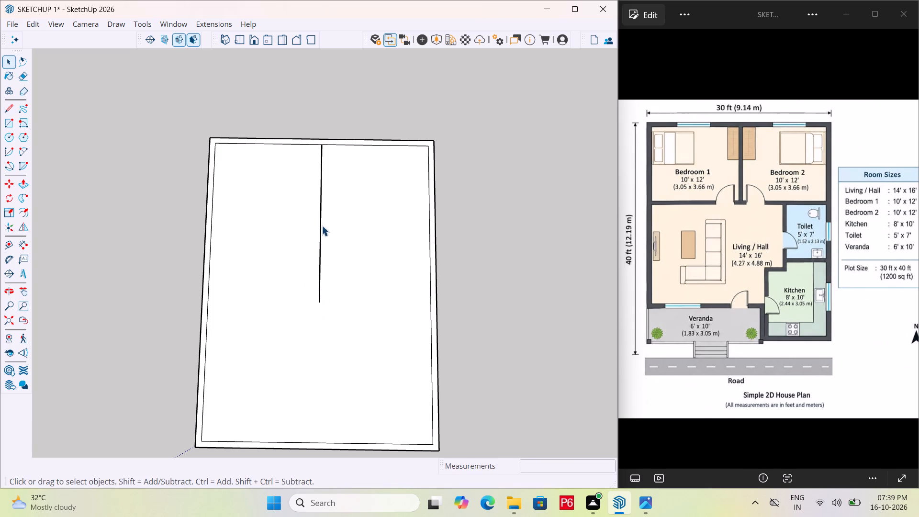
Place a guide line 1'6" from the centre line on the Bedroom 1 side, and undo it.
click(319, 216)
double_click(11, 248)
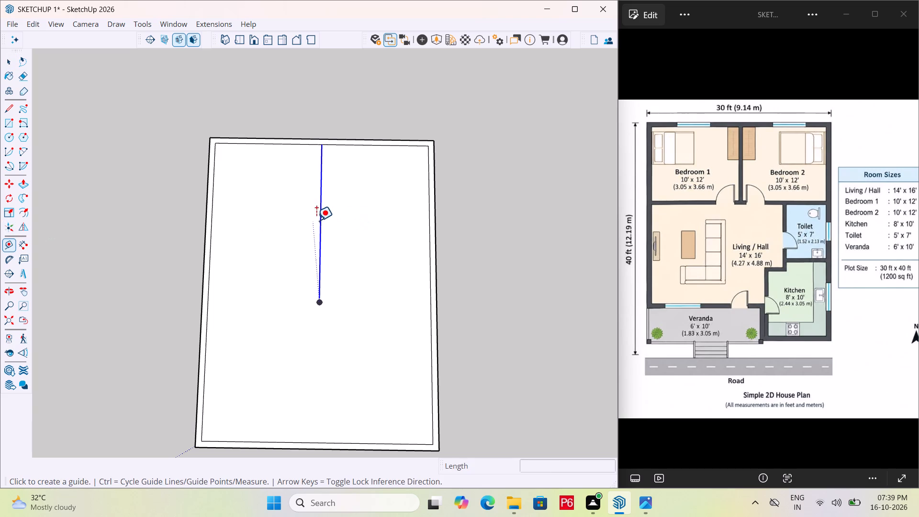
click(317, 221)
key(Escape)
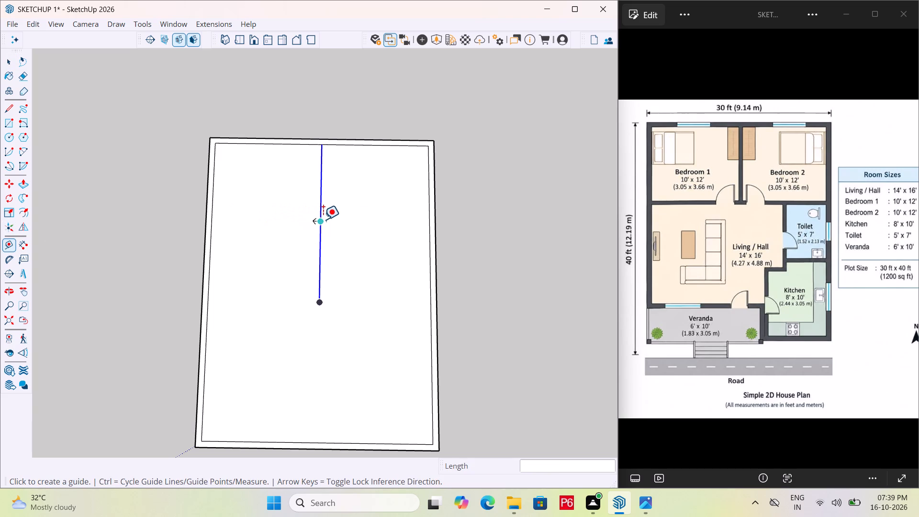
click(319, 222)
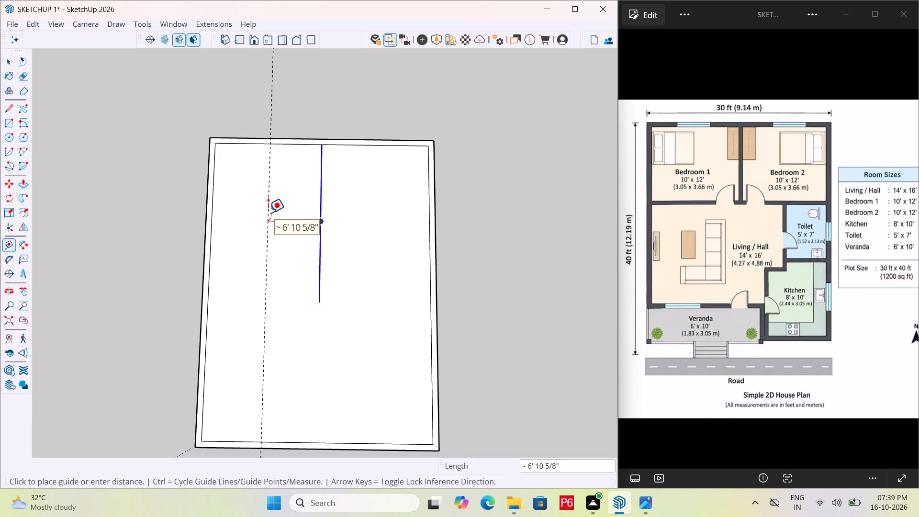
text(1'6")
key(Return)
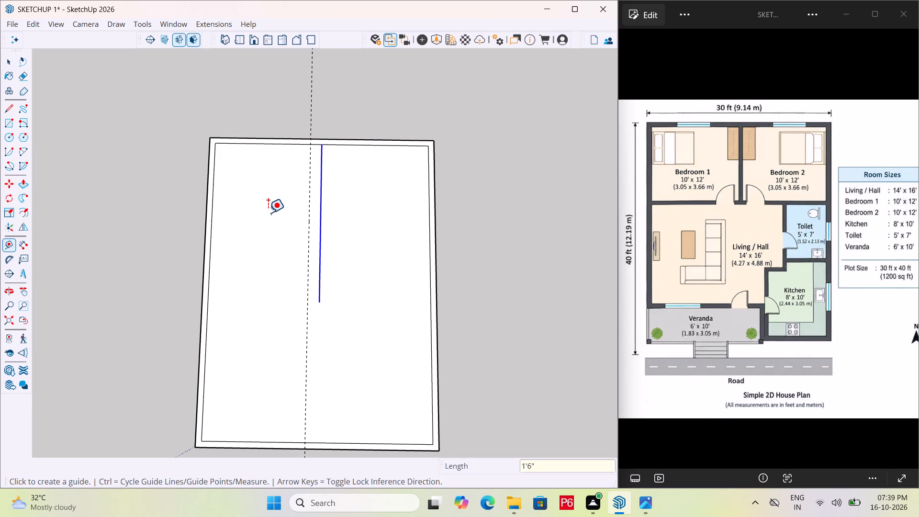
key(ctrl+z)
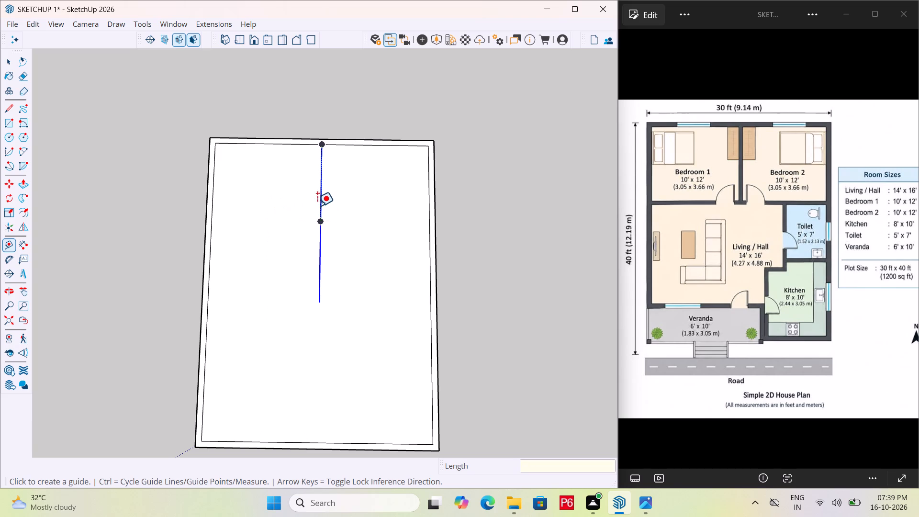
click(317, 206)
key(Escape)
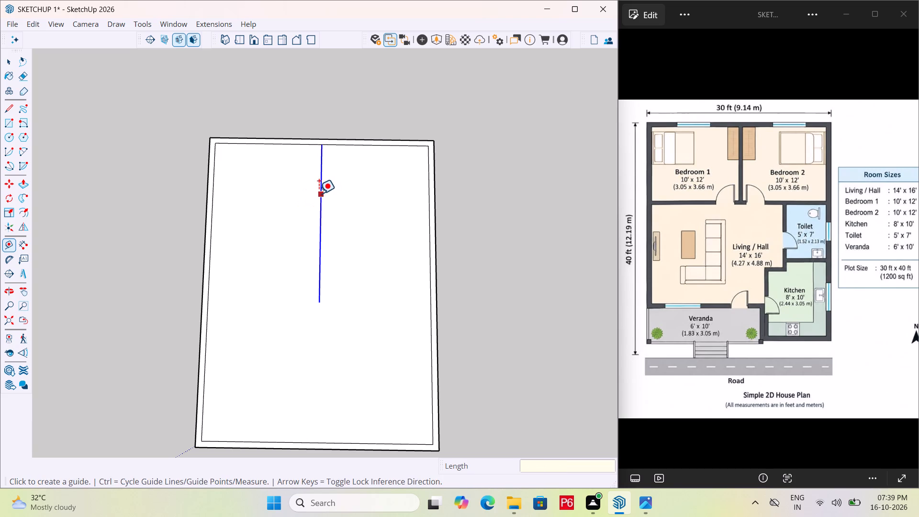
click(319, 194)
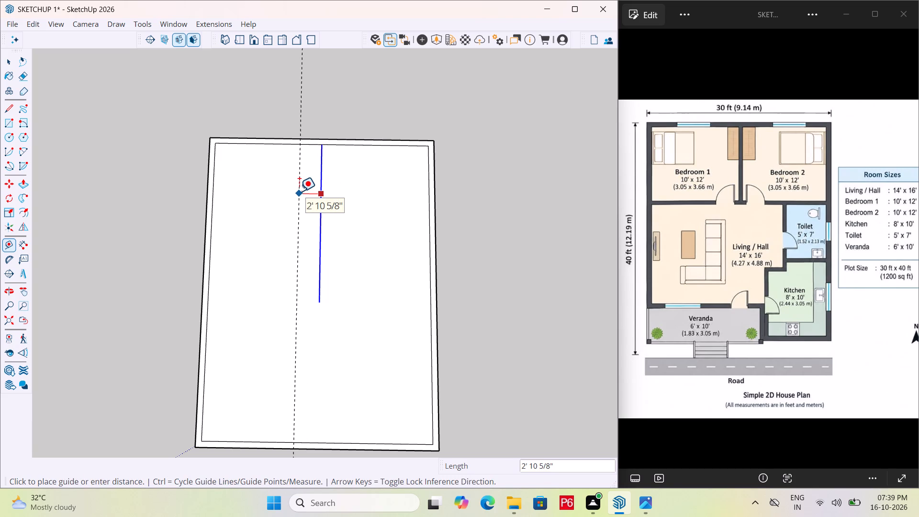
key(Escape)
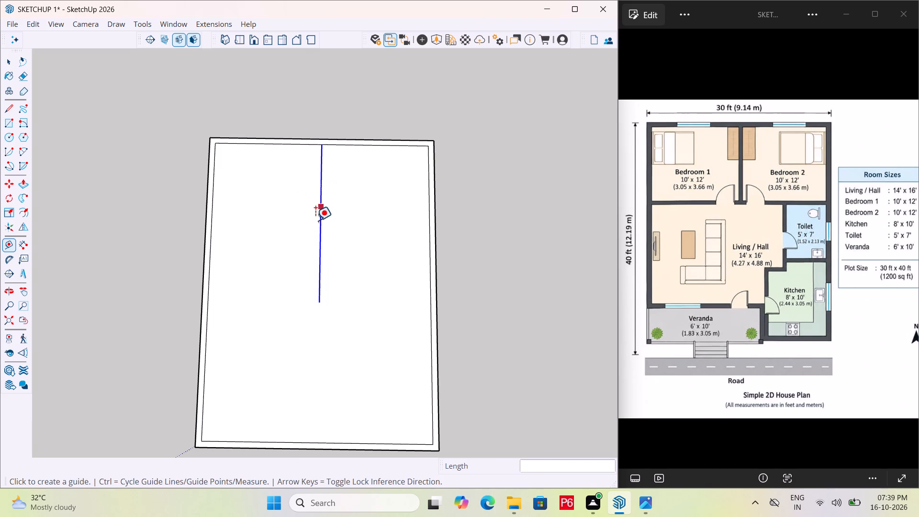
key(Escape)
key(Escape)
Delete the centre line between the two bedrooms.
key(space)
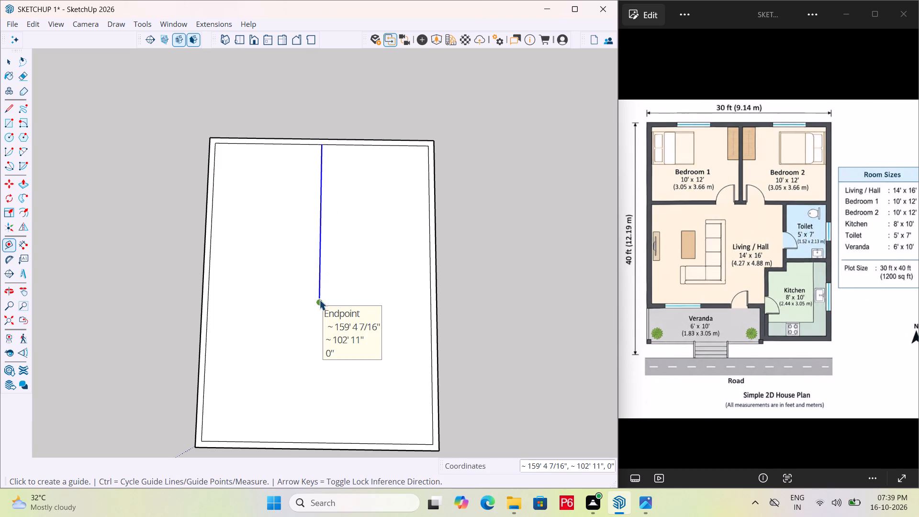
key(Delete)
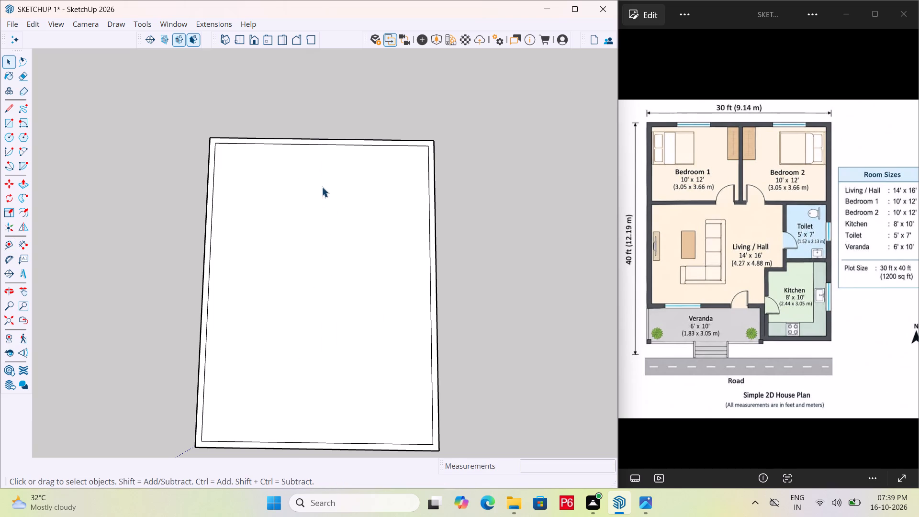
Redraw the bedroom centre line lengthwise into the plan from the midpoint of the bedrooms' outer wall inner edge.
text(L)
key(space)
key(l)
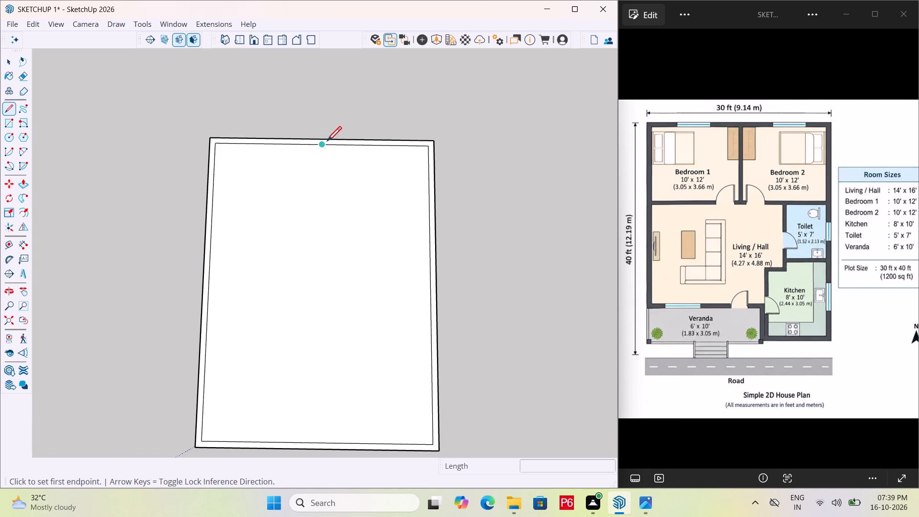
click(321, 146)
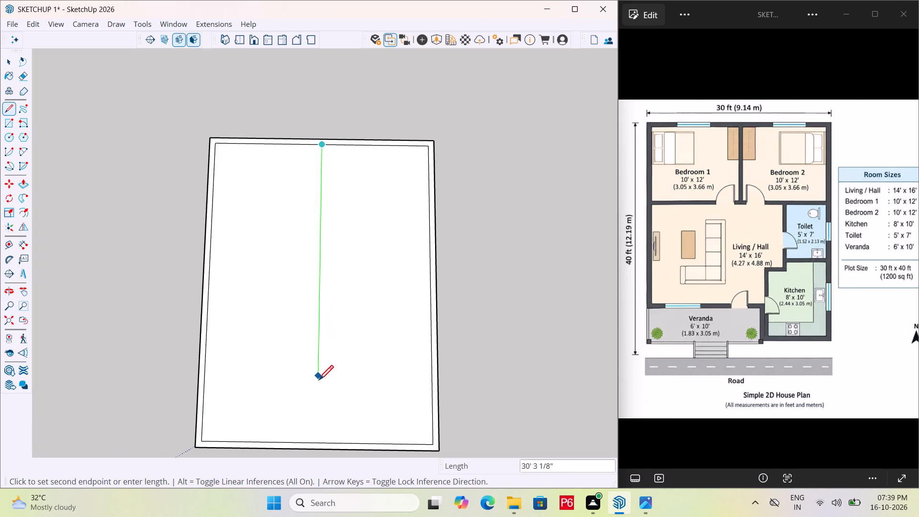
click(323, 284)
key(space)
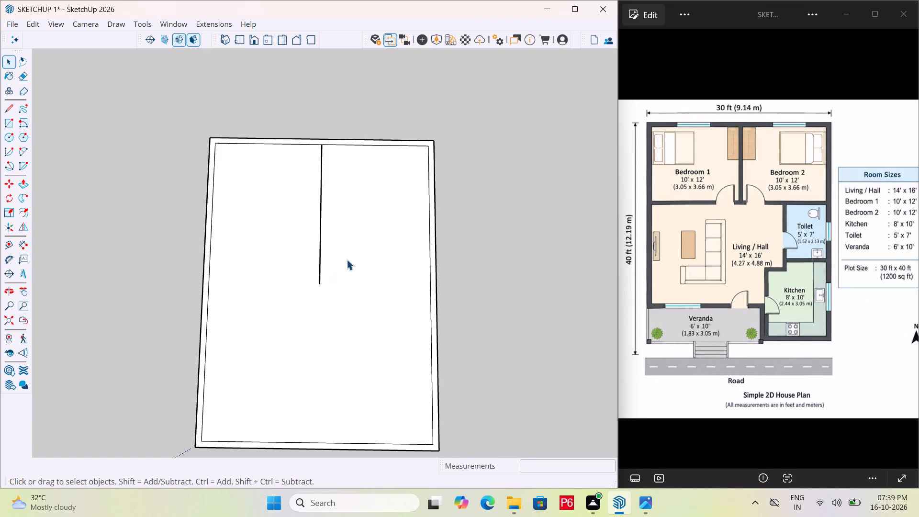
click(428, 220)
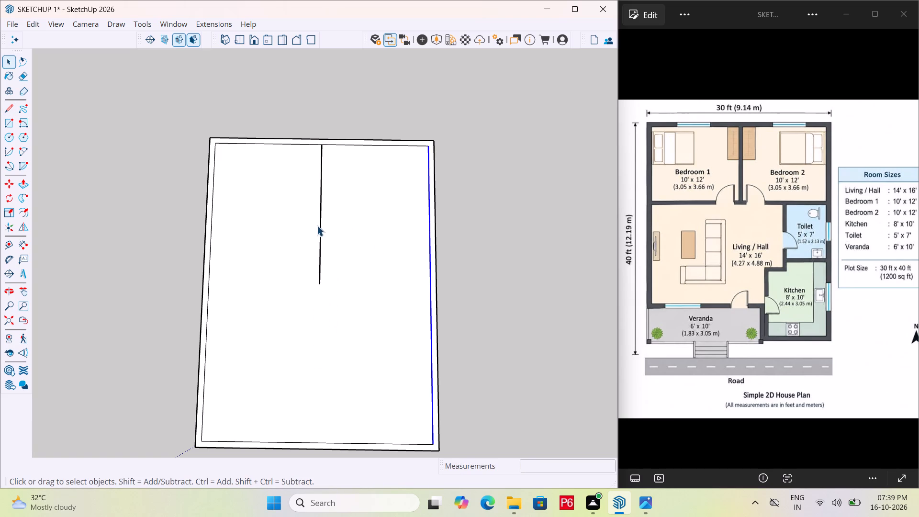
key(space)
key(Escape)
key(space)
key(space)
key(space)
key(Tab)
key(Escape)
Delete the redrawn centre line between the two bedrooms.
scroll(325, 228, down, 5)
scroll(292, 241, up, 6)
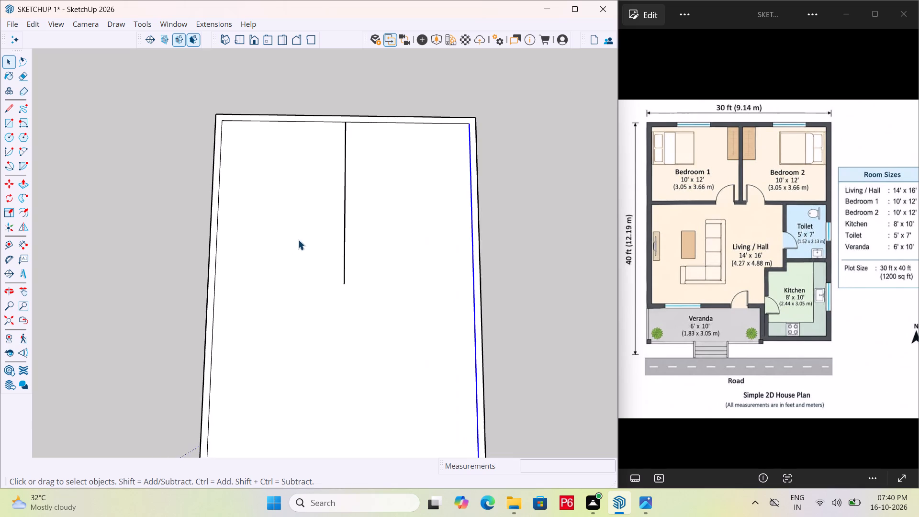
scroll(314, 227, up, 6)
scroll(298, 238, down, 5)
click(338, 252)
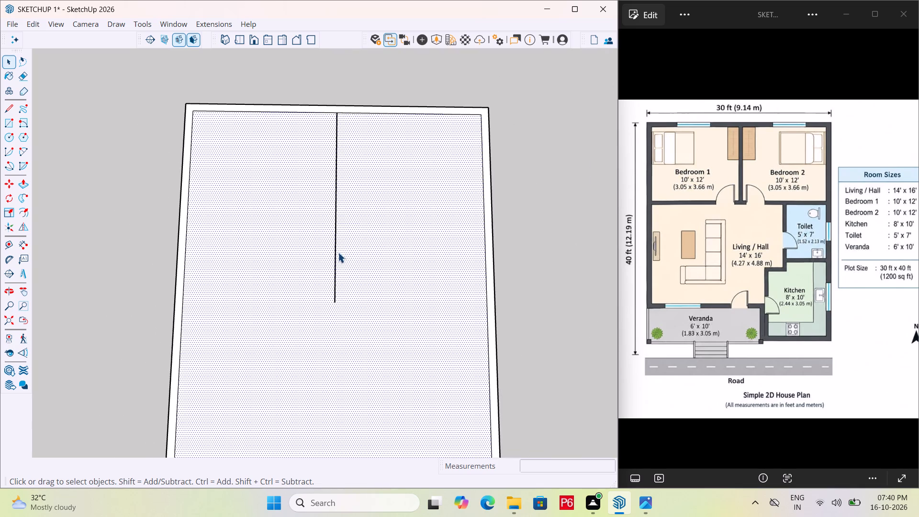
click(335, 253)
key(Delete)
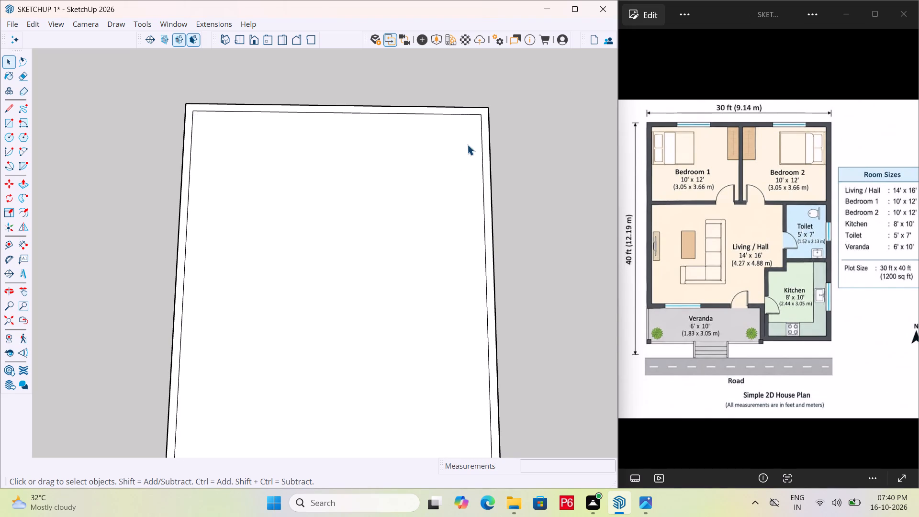
Draw a centre line between the bedrooms, running lengthwise into the plan from the midpoint of their outer wall's inner edge.
key(o)
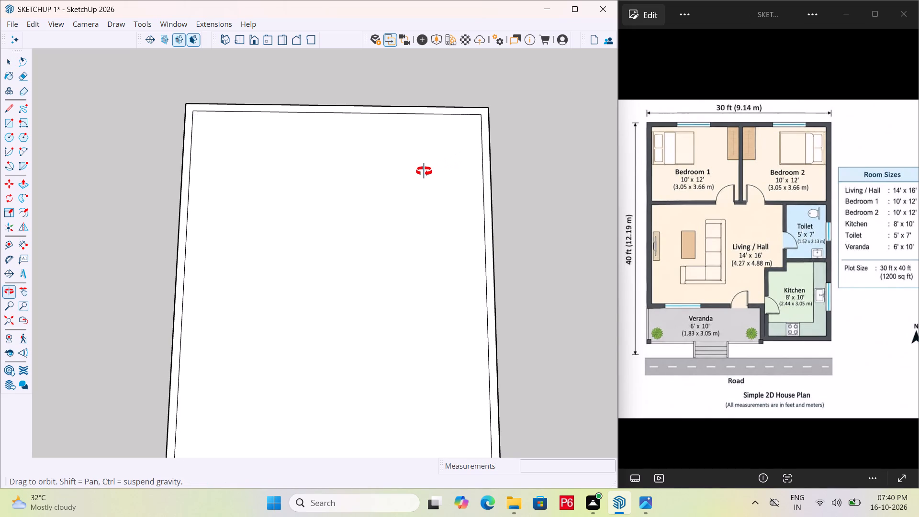
key(Escape)
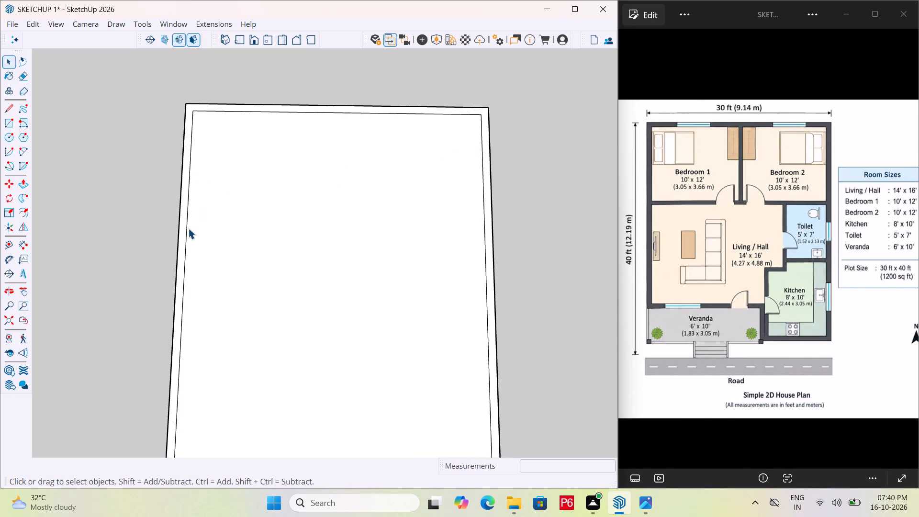
text(L)
key(space)
key(l)
key(space)
key(l)
click(336, 113)
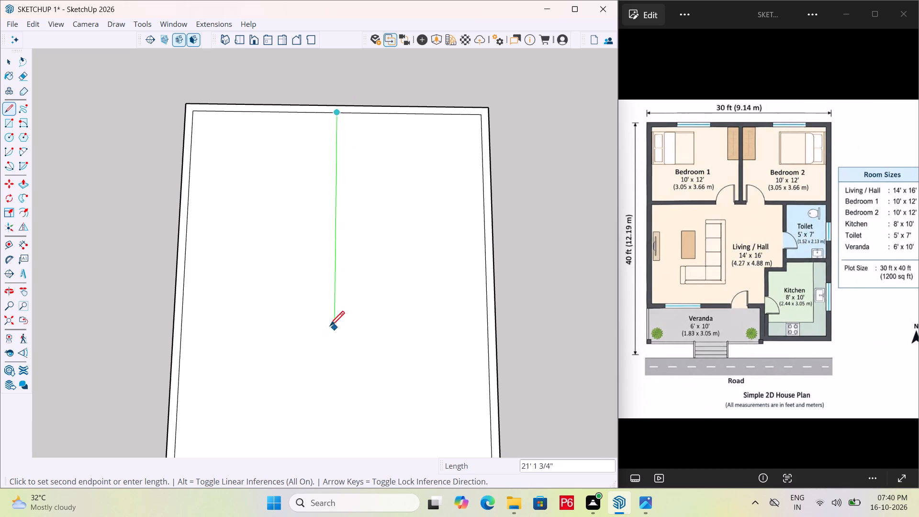
scroll(311, 244, down, 3)
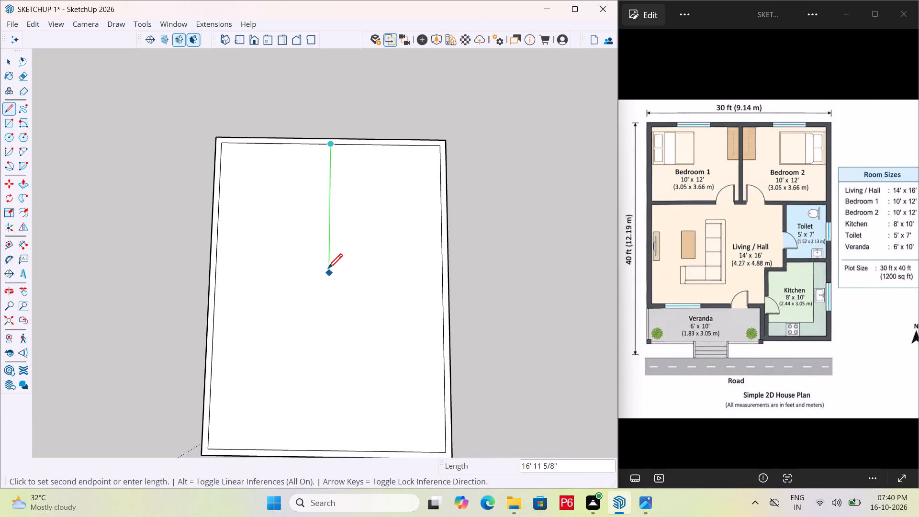
click(332, 267)
key(space)
Place a guide line 4" from the bedroom centre line on the Bedroom 2 side.
click(328, 229)
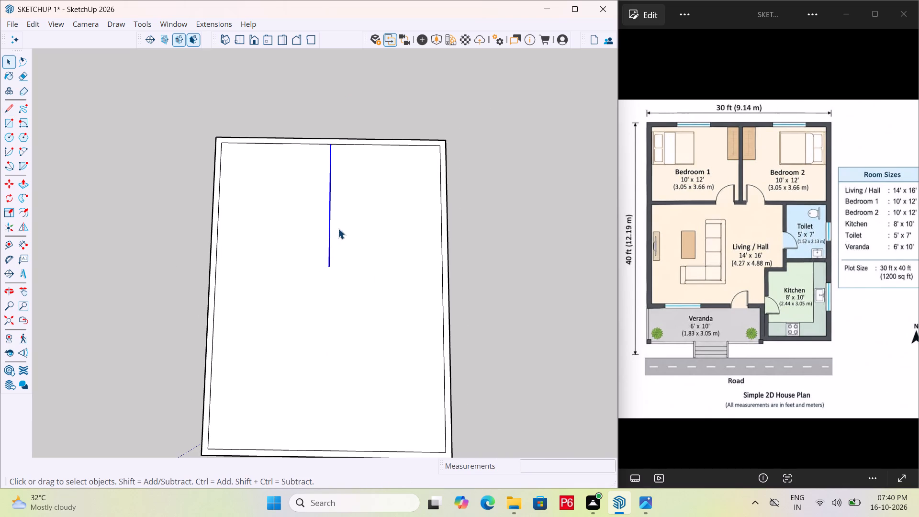
drag(8, 247, 13, 245)
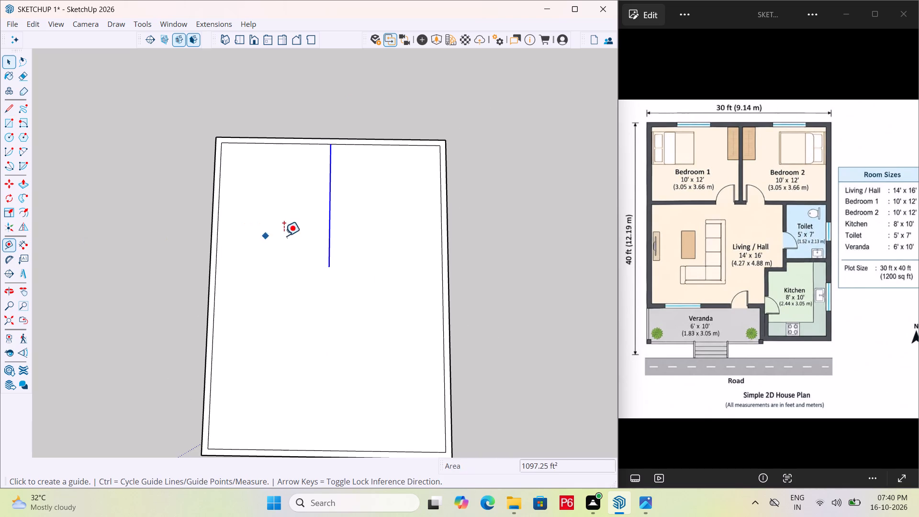
drag(327, 222, 332, 220)
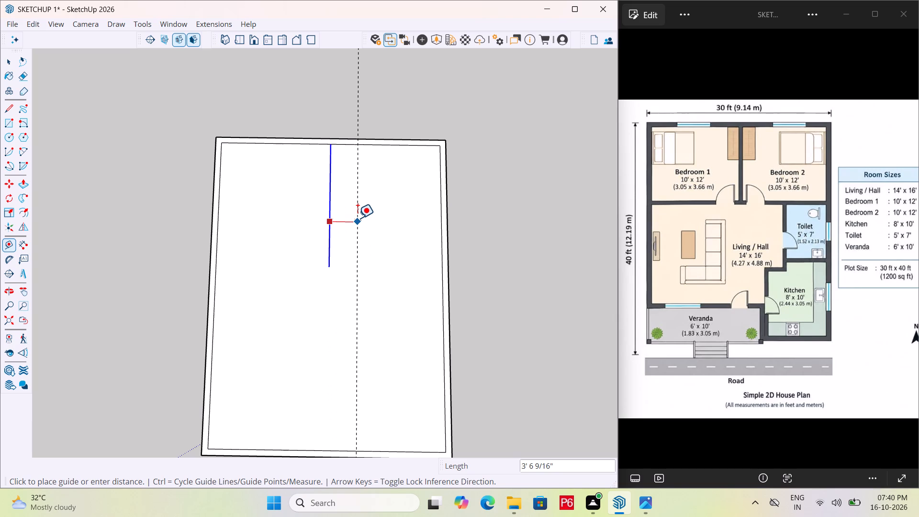
text(4")
key(Return)
click(357, 219)
scroll(358, 218, up, 3)
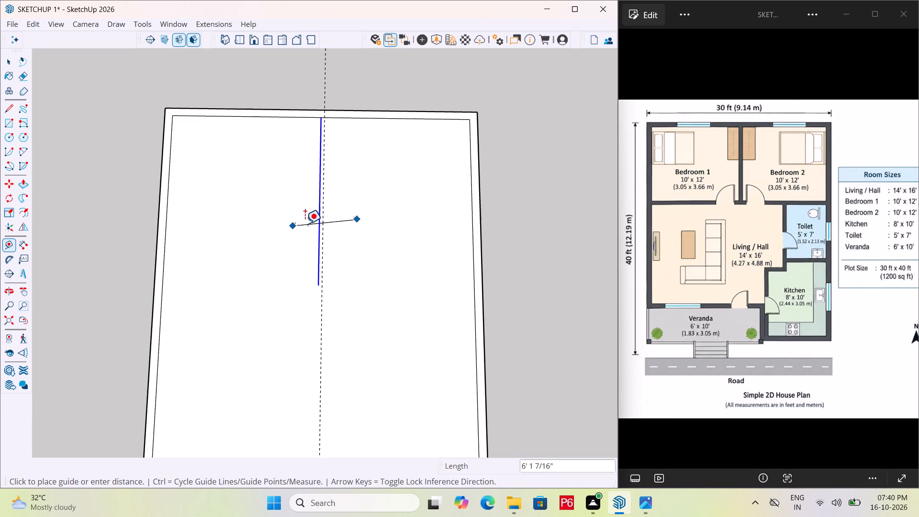
Place a guide line 4" from the bedroom centre line on the Bedroom 1 side.
key(space)
scroll(317, 225, up, 2)
key(space)
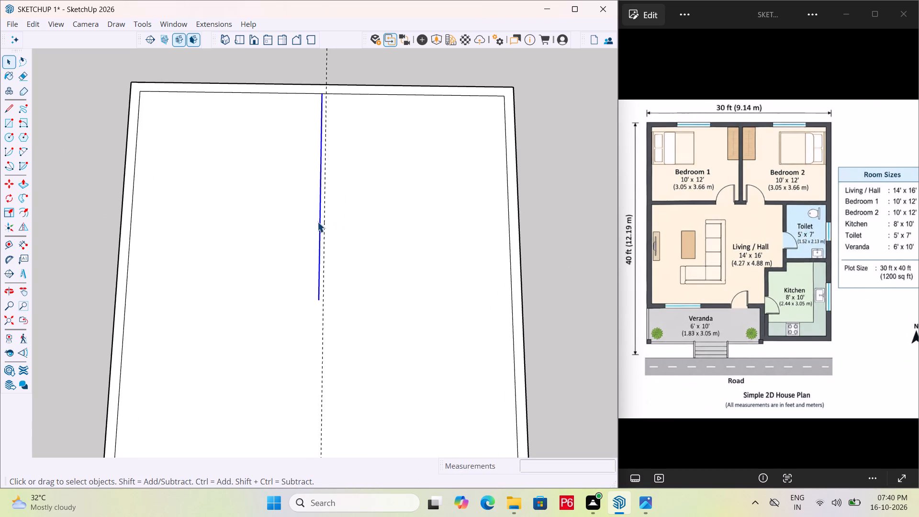
click(318, 225)
click(8, 247)
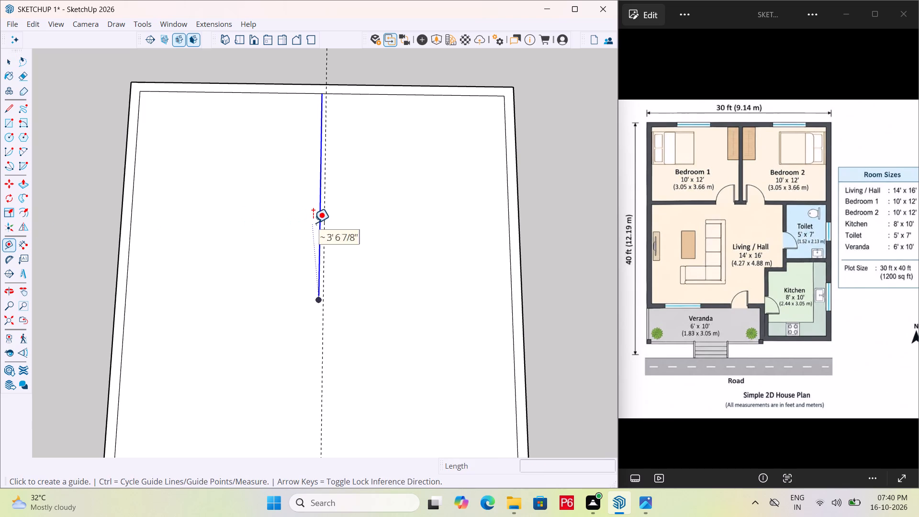
scroll(316, 233, up, 3)
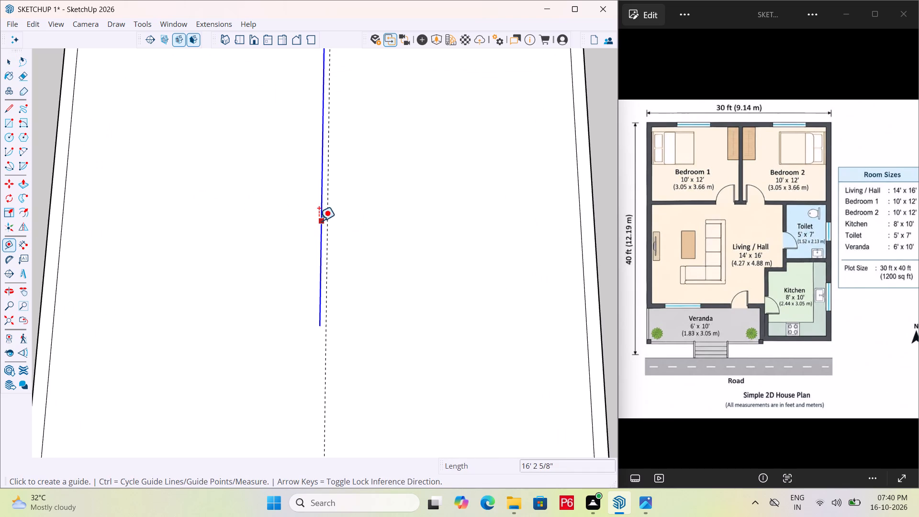
click(319, 221)
text(4")
key(Return)
key(space)
Delete the centre line between the two partition guide lines.
scroll(307, 229, down, 3)
scroll(319, 90, up, 2)
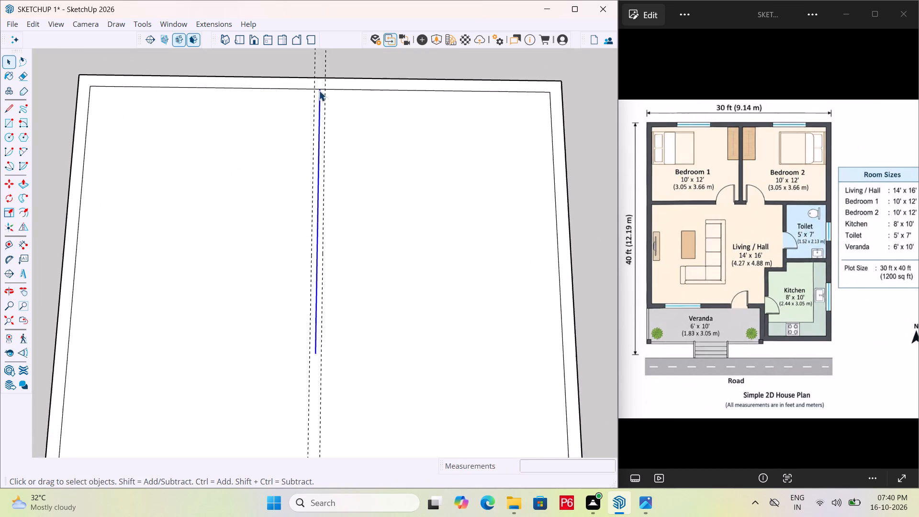
scroll(319, 90, up, 2)
key(Delete)
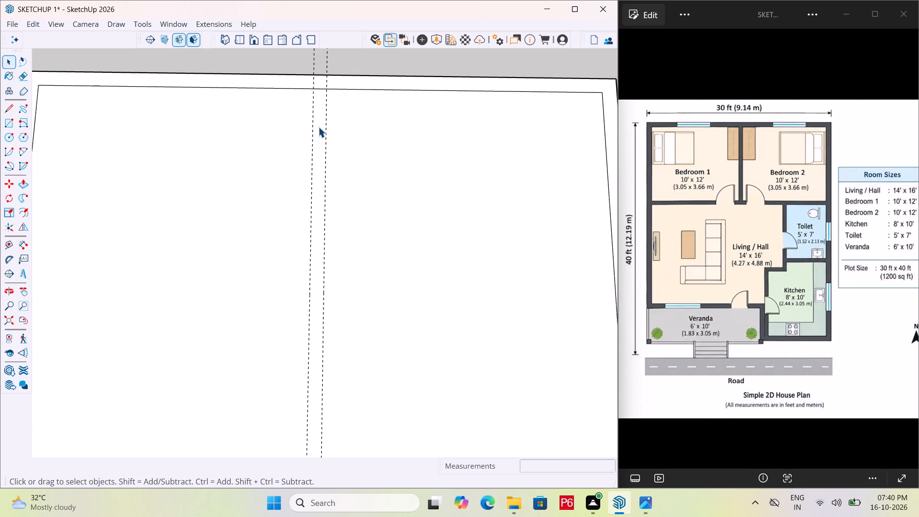
Draw the bedroom partition outline along the two guide lines, extending 12' from the bedrooms' outer wall inner edge and closed at its end.
key(l)
key(space)
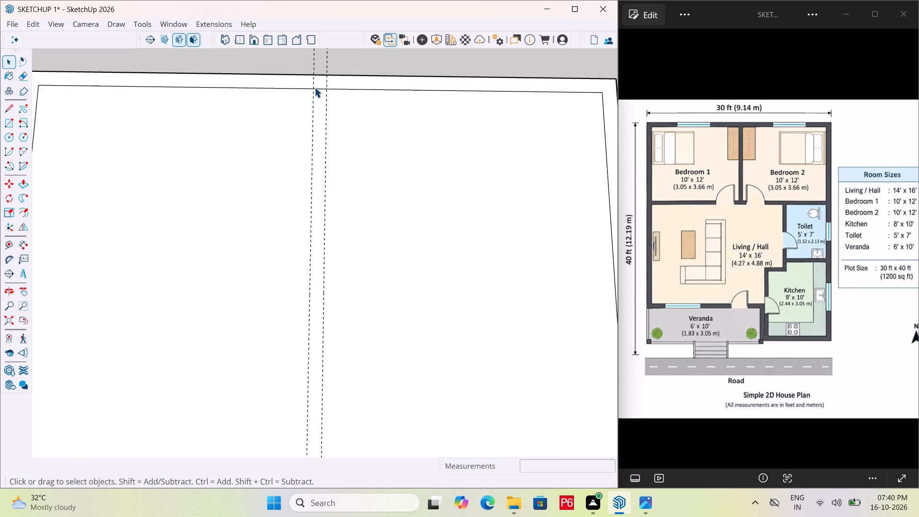
key(l)
click(314, 87)
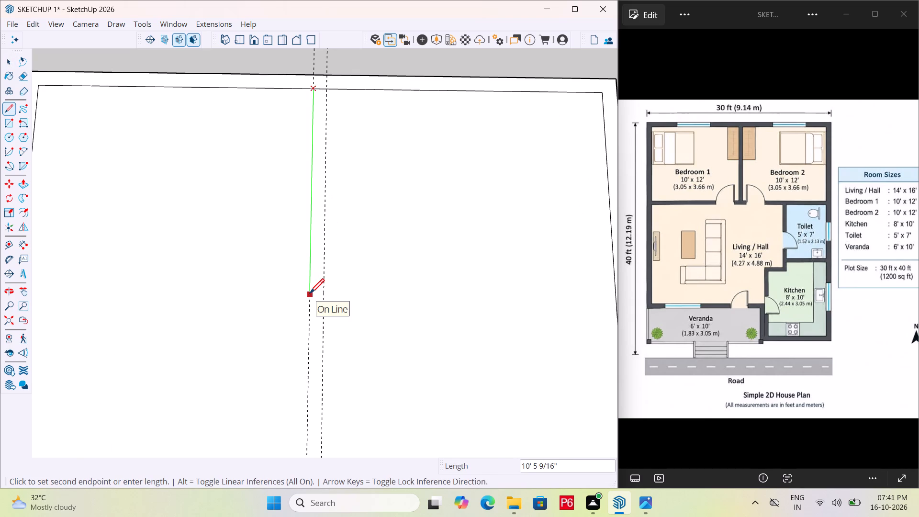
text(10)
key(BackSpace)
text(2')
key(Return)
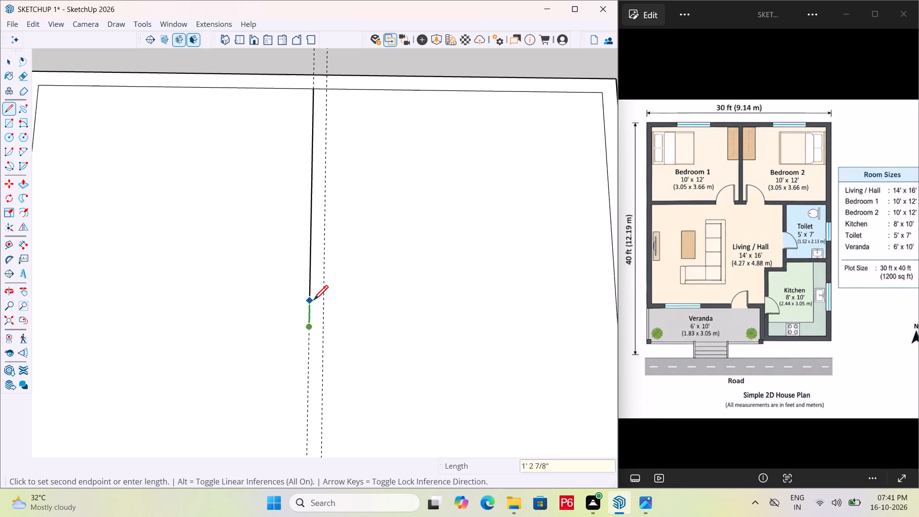
drag(324, 330, 327, 316)
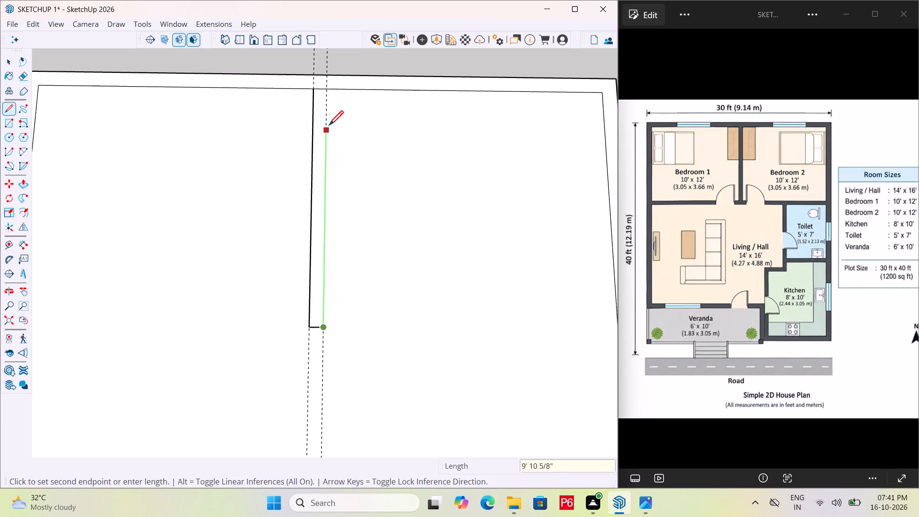
click(331, 90)
key(space)
Erase both guide lines running along the sides of the bedroom partition.
scroll(318, 266, down, 2)
middle_drag(315, 258, 332, 276)
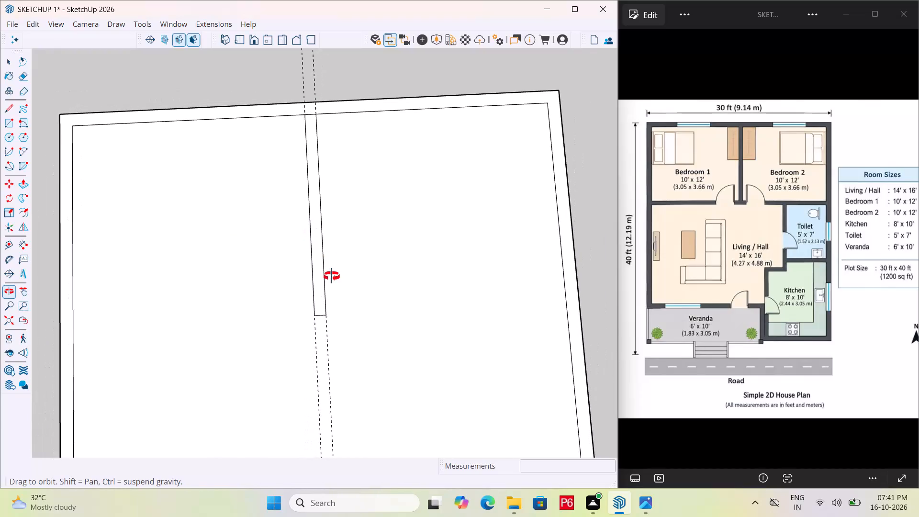
middle_drag(332, 276, 311, 293)
key(l)
key(space)
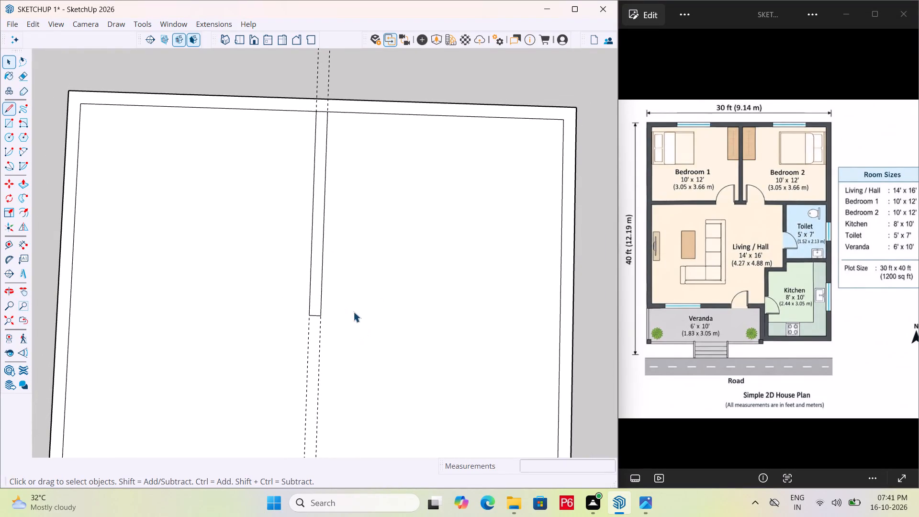
key(Escape)
middle_drag(328, 106, 358, 140)
scroll(339, 117, down, 2)
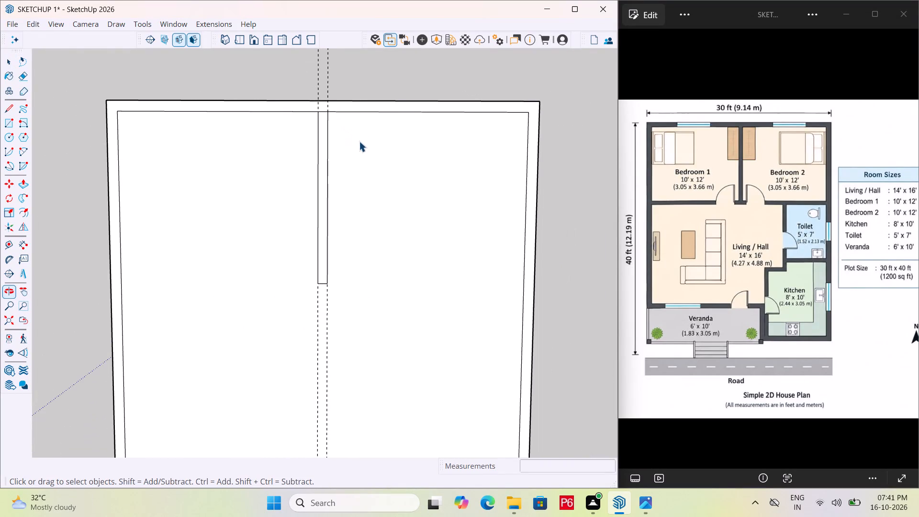
scroll(257, 249, down, 1)
middle_drag(251, 207, 254, 155)
key(e)
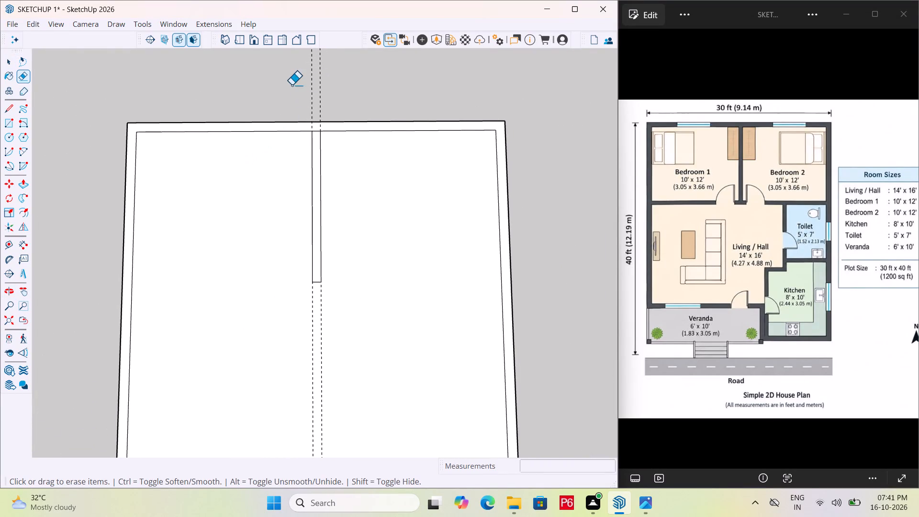
drag(291, 85, 344, 83)
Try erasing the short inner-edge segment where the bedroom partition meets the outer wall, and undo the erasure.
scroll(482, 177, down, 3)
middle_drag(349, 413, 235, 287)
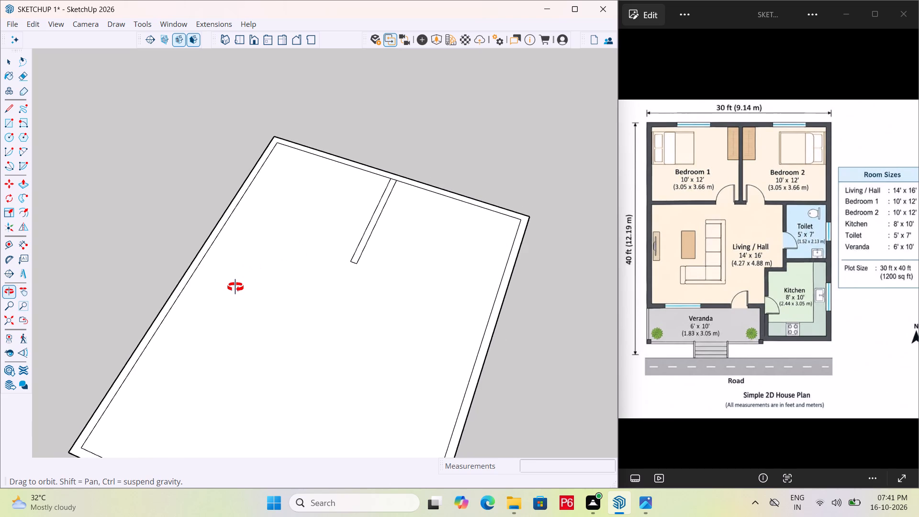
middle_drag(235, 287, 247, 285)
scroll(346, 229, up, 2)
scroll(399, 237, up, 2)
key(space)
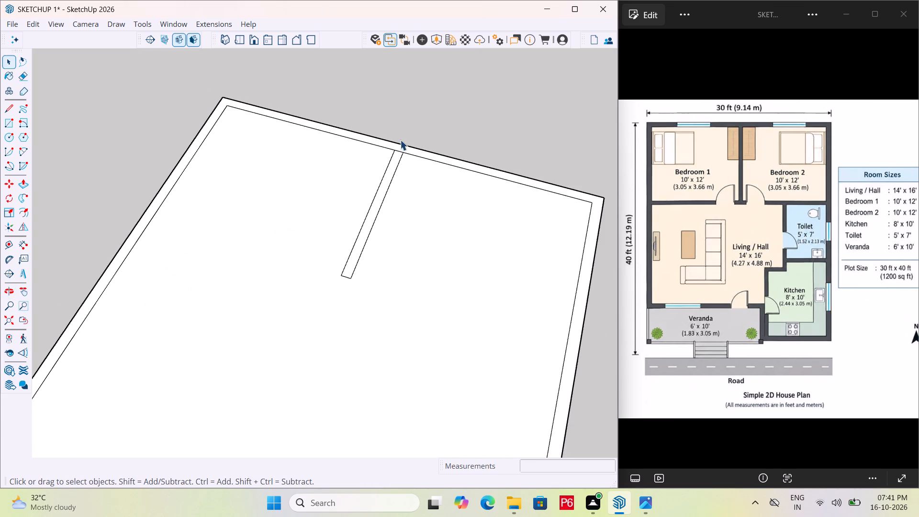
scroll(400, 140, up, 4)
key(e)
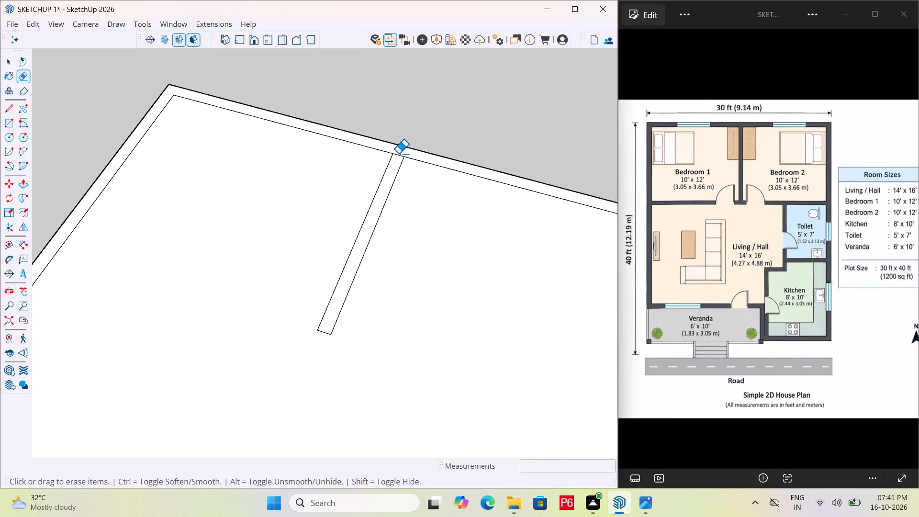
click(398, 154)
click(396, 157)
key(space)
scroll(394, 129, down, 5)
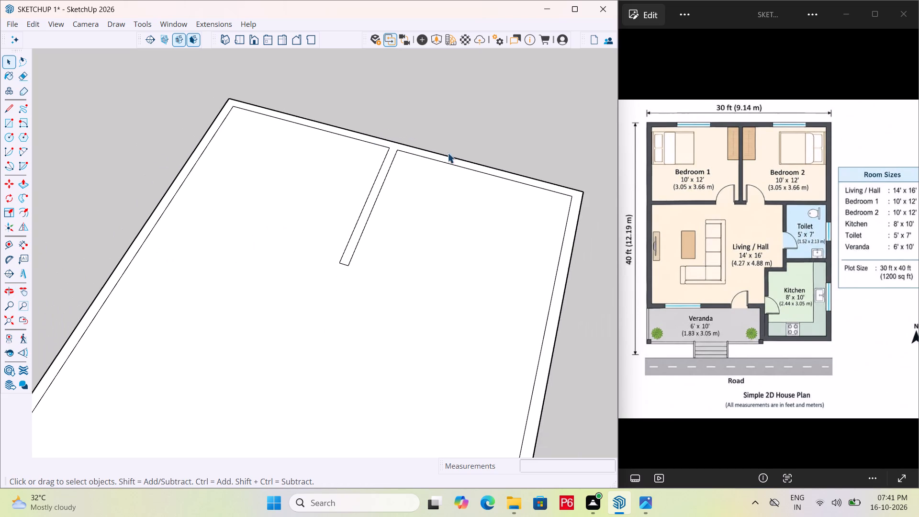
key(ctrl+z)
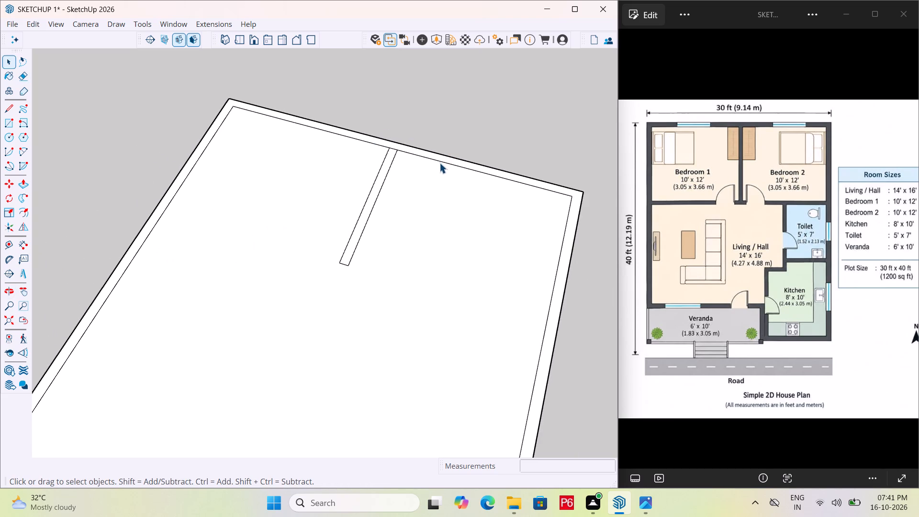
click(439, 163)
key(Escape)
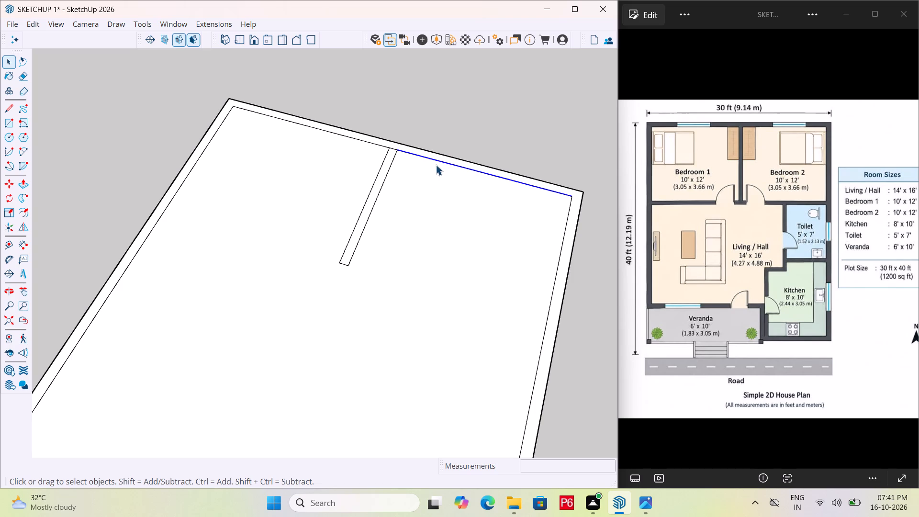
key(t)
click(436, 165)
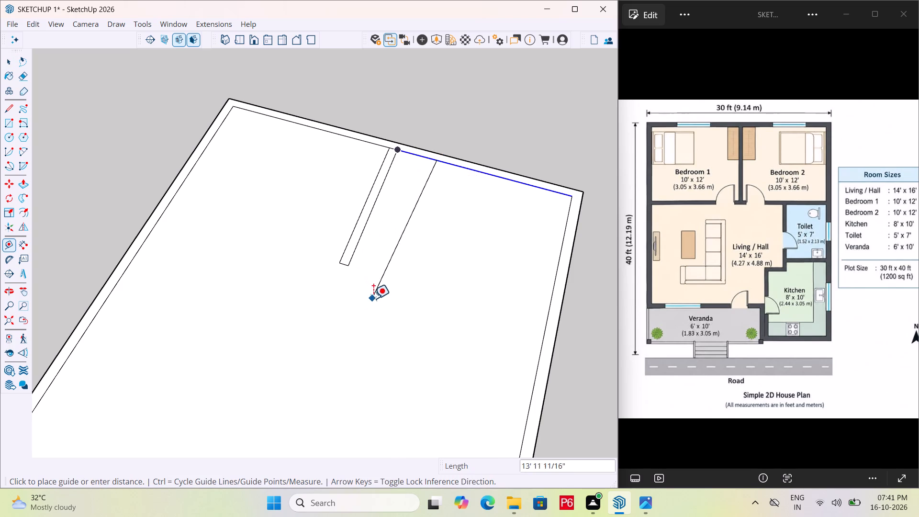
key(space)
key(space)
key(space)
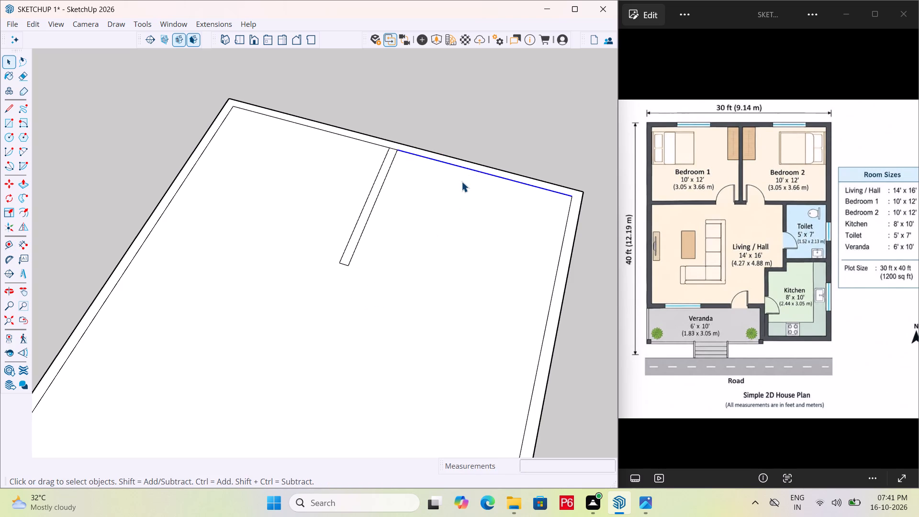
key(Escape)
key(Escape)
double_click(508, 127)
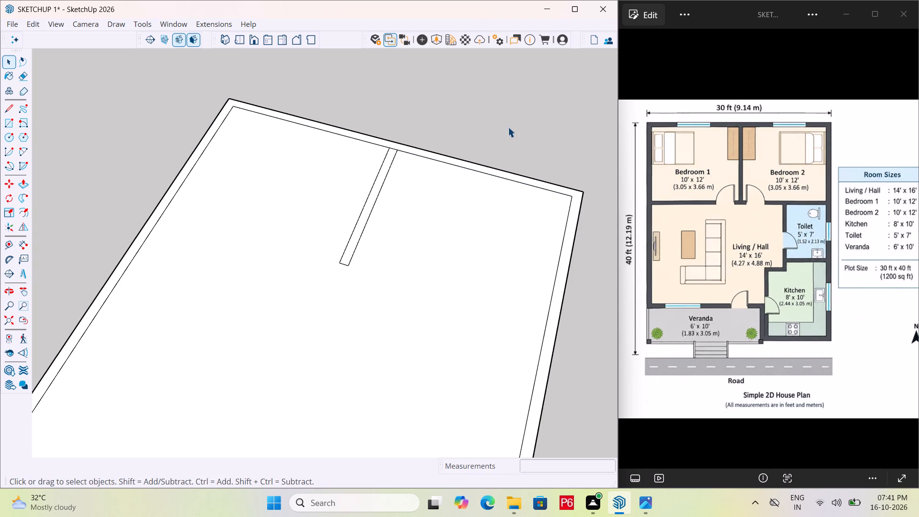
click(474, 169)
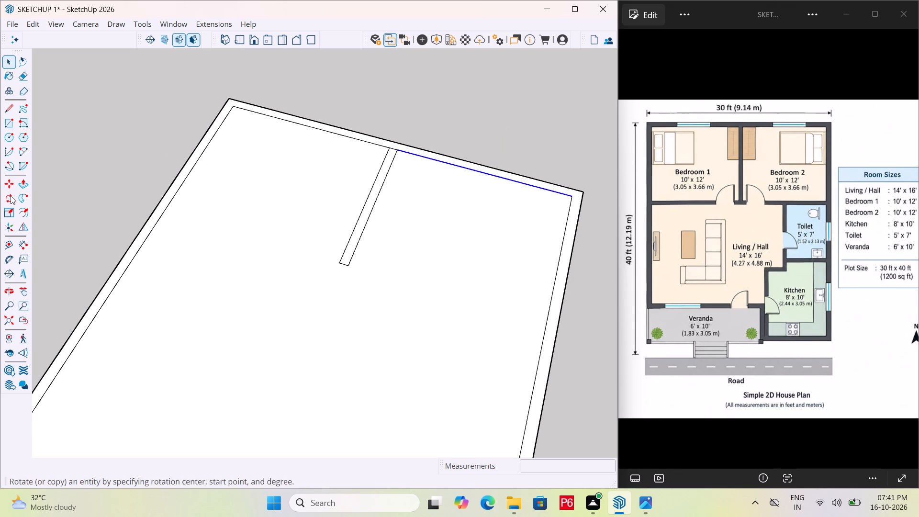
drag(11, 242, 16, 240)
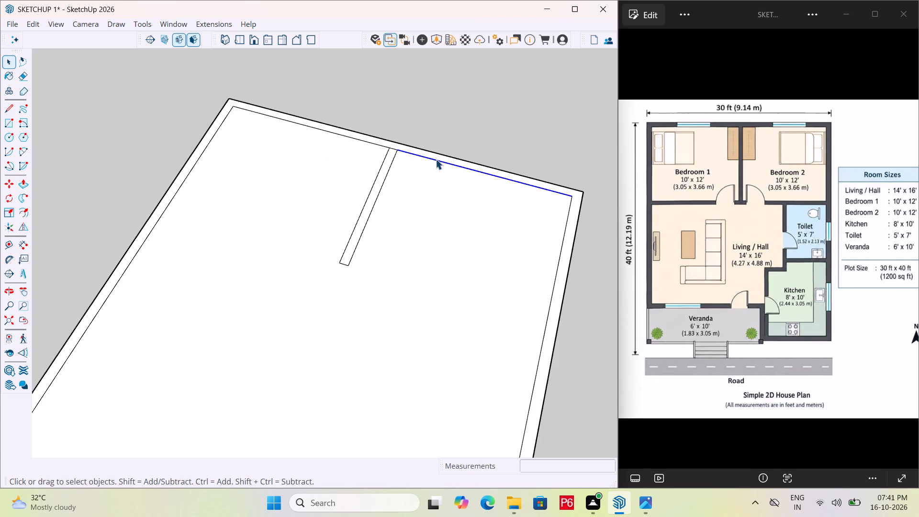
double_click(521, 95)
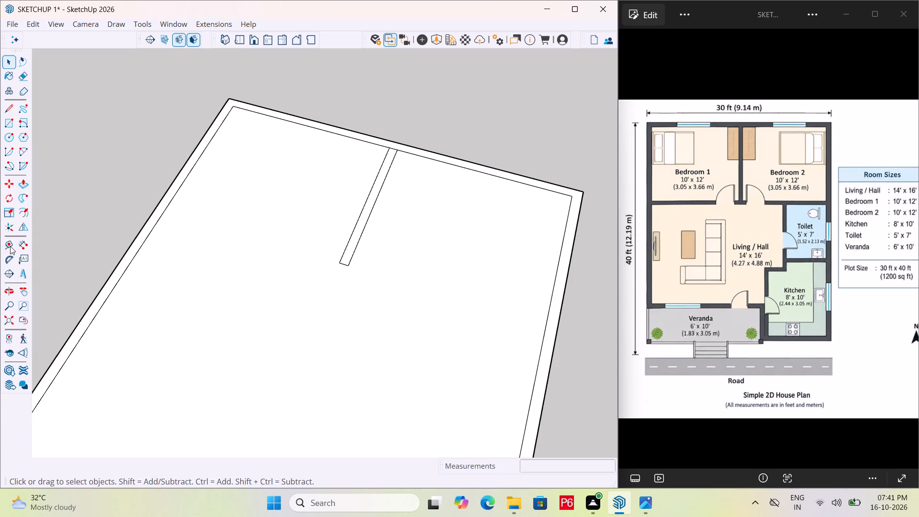
Place a guide line 12' from the inner edge of the bedrooms' outer wall, parallel to that wall.
drag(10, 246, 15, 242)
click(498, 176)
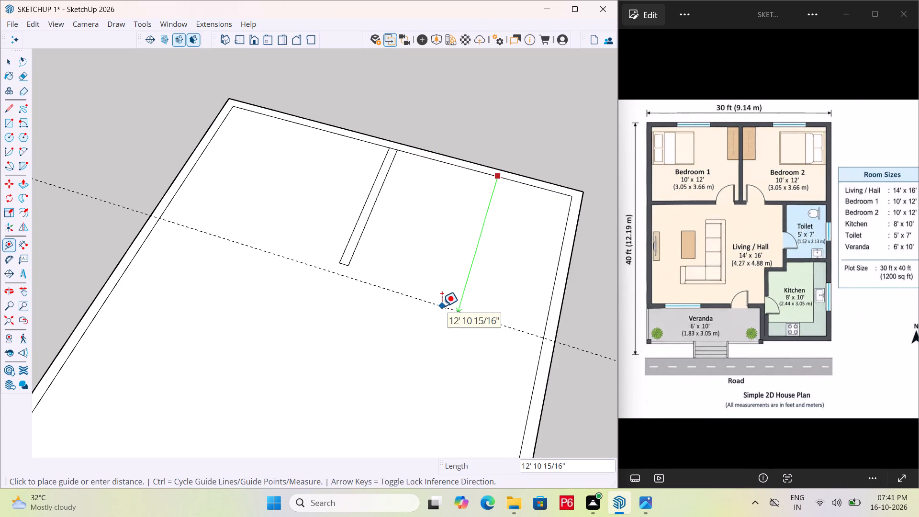
text(10')
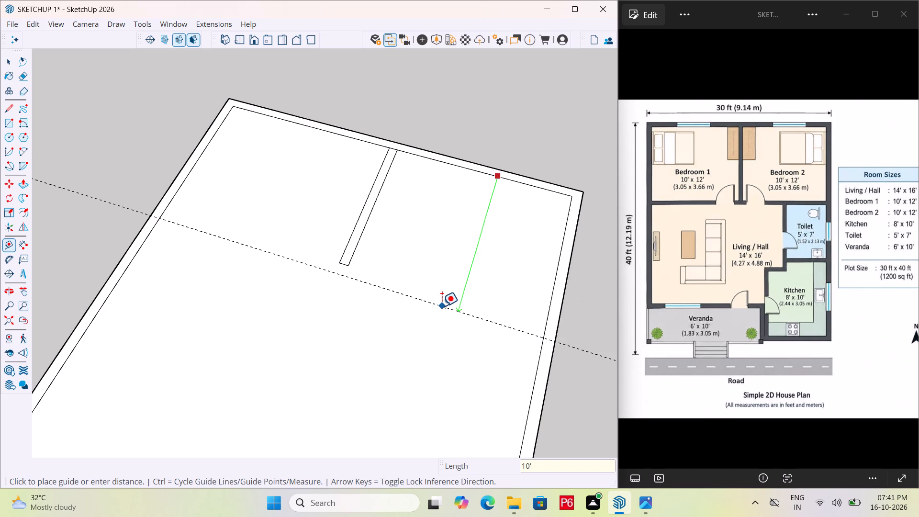
key(BackSpace)
key(BackSpace)
text(2')
key(Return)
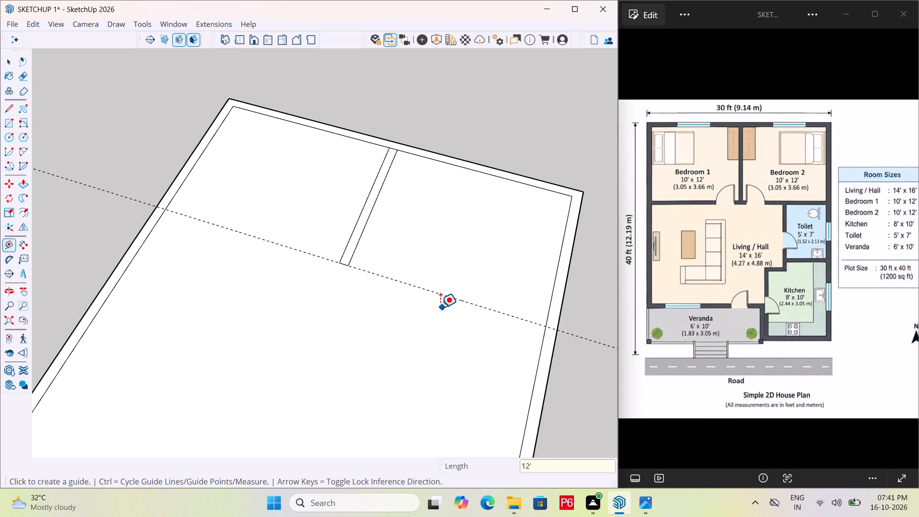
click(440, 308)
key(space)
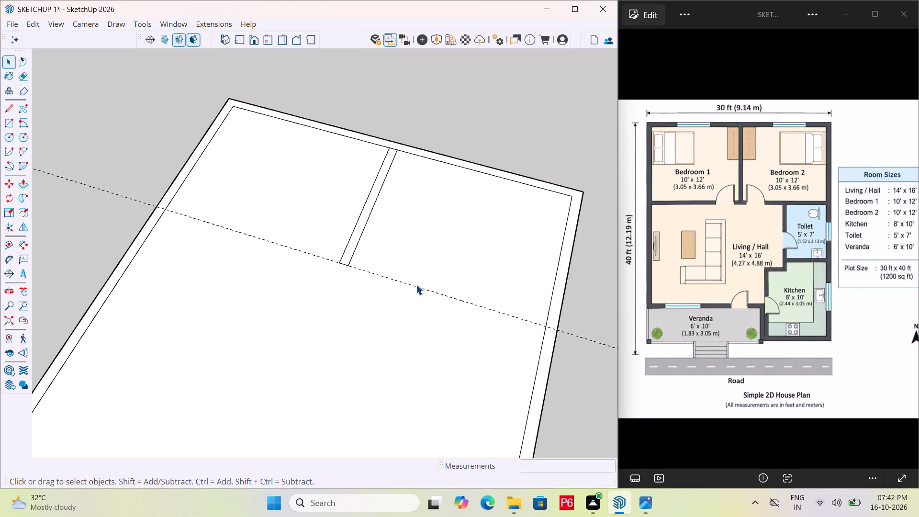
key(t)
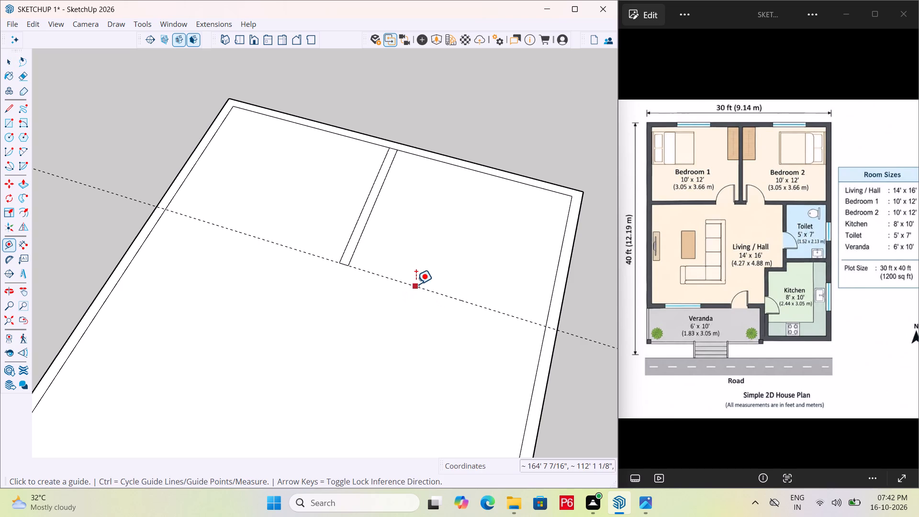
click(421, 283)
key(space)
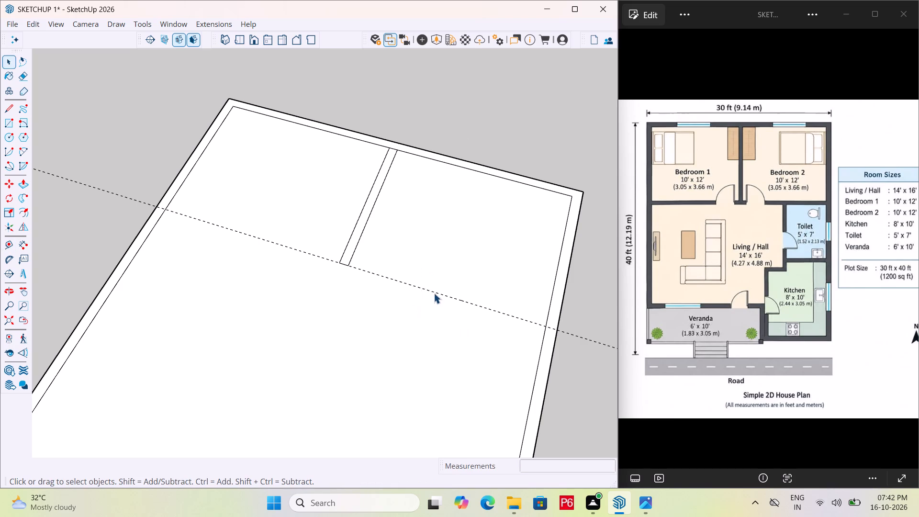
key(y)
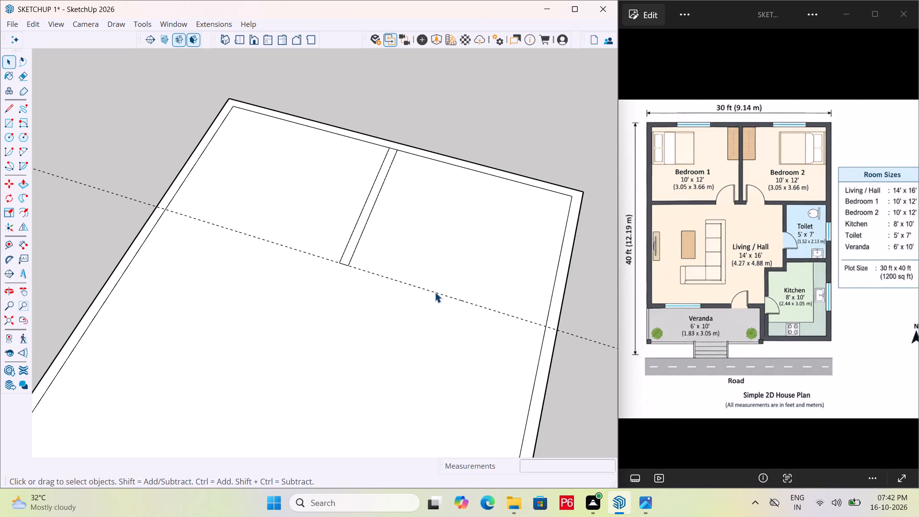
Place a second guide line parallel to the 12' guide, offset 6" away from the bedrooms.
key(t)
click(435, 291)
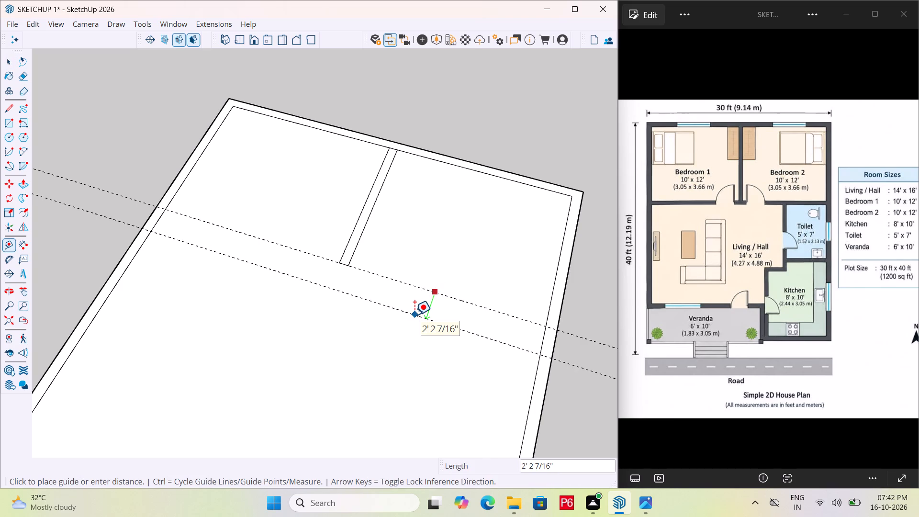
key(9)
key(BackSpace)
key(BackSpace)
key(6)
key(shift+quotedbl)
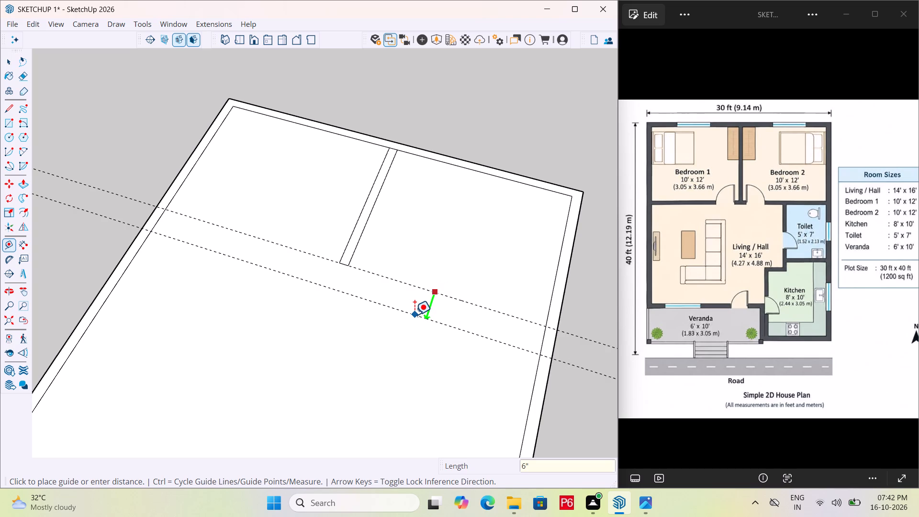
key(Return)
key(space)
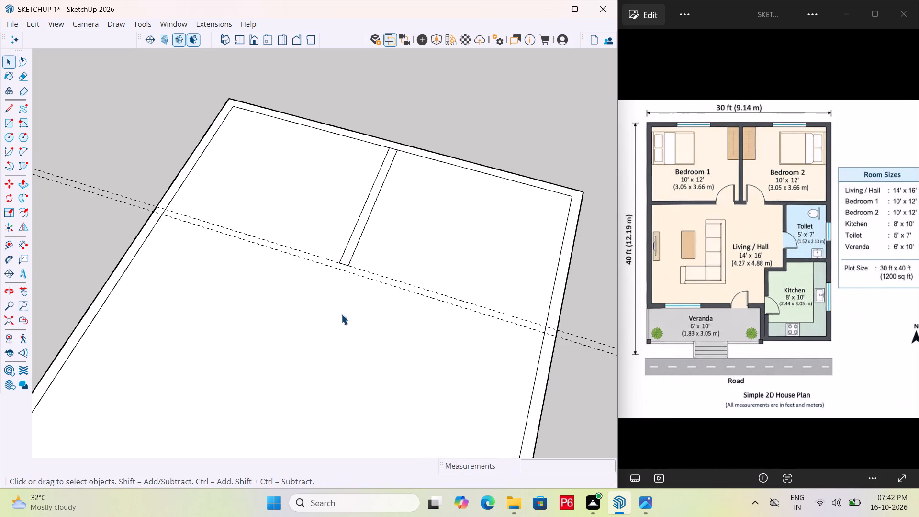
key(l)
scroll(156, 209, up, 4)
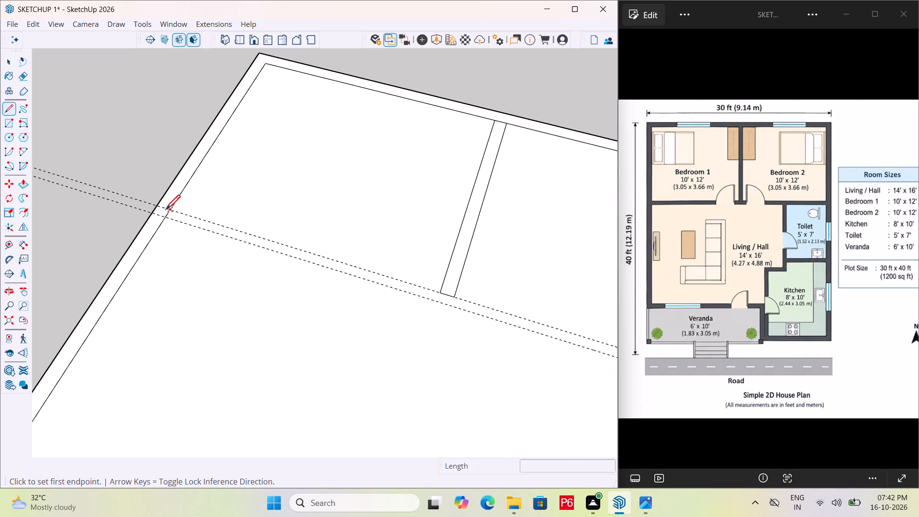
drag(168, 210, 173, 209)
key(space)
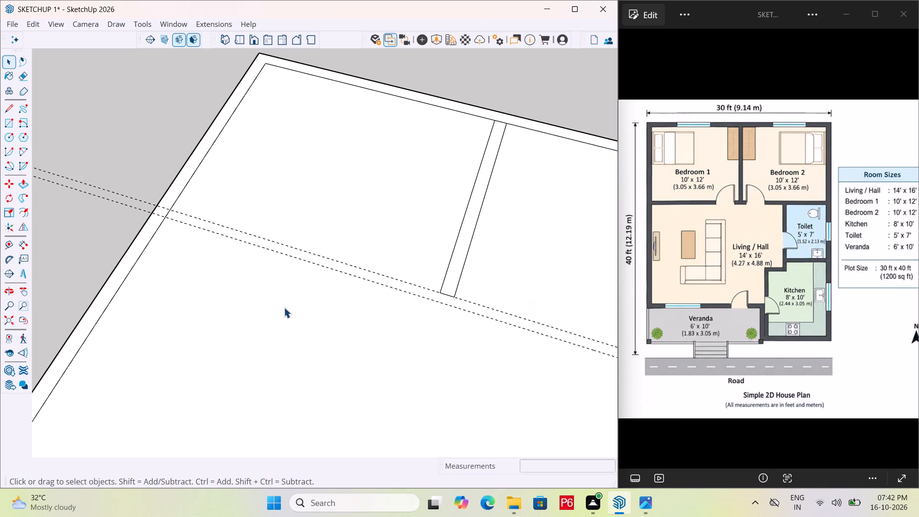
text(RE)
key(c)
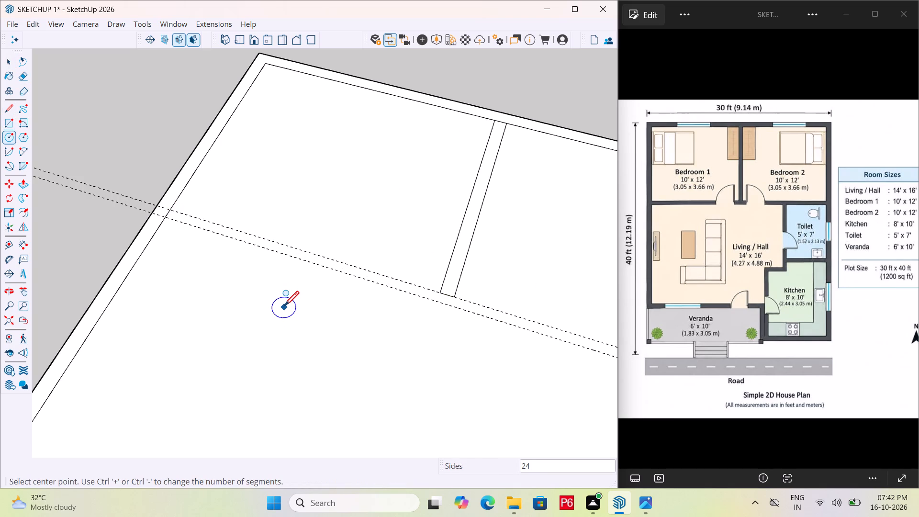
Draw a rectangle between the two guide lines for the bedrooms' cross wall, spanning the inner edges of both side outer walls.
key(r)
scroll(195, 202, up, 4)
scroll(152, 208, up, 4)
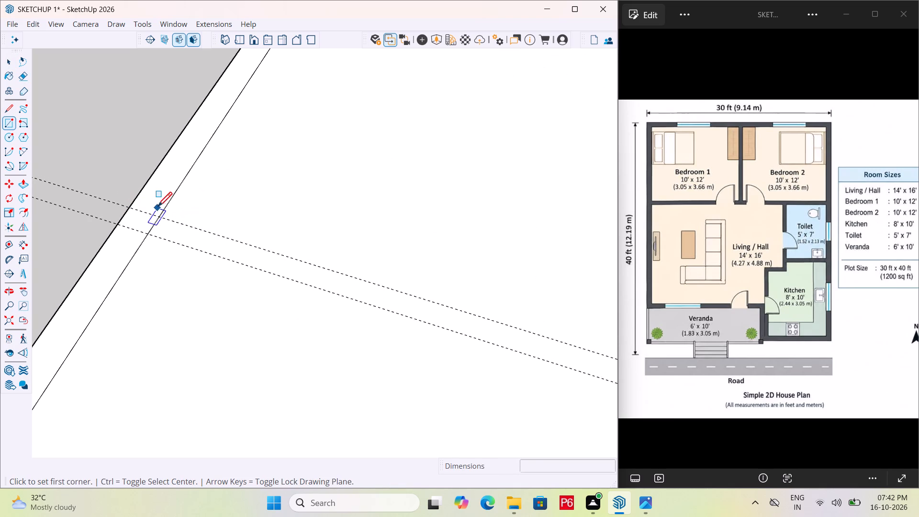
click(158, 219)
scroll(143, 250, down, 6)
scroll(190, 227, down, 7)
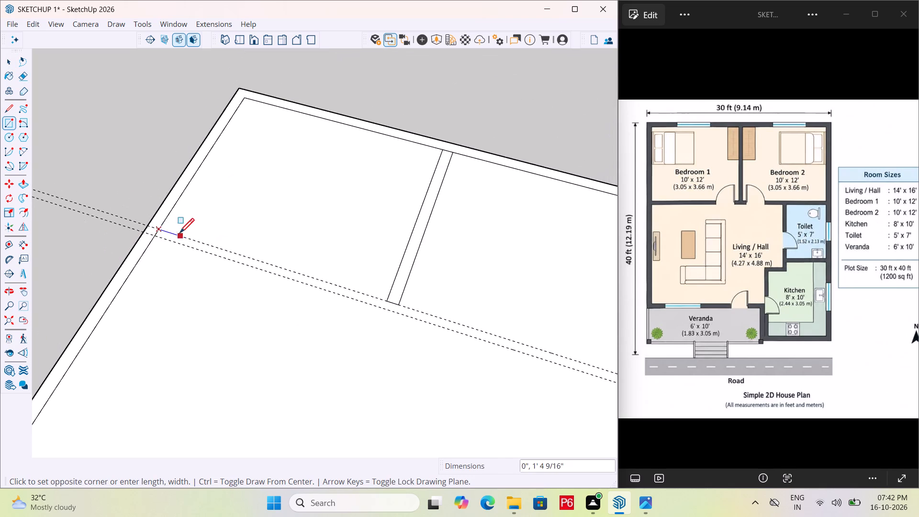
scroll(179, 235, down, 4)
scroll(336, 337, down, 3)
scroll(399, 326, up, 6)
scroll(491, 366, up, 10)
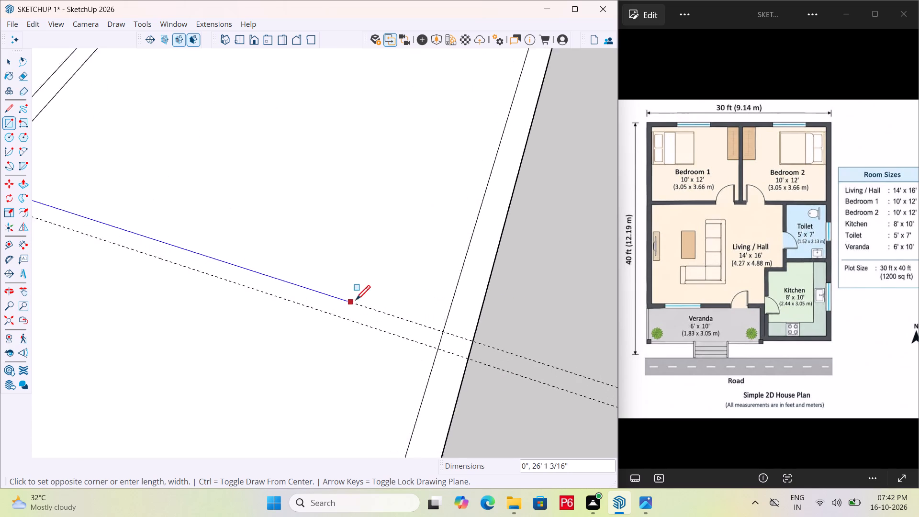
scroll(356, 302, up, 1)
click(449, 352)
scroll(489, 312, down, 11)
key(space)
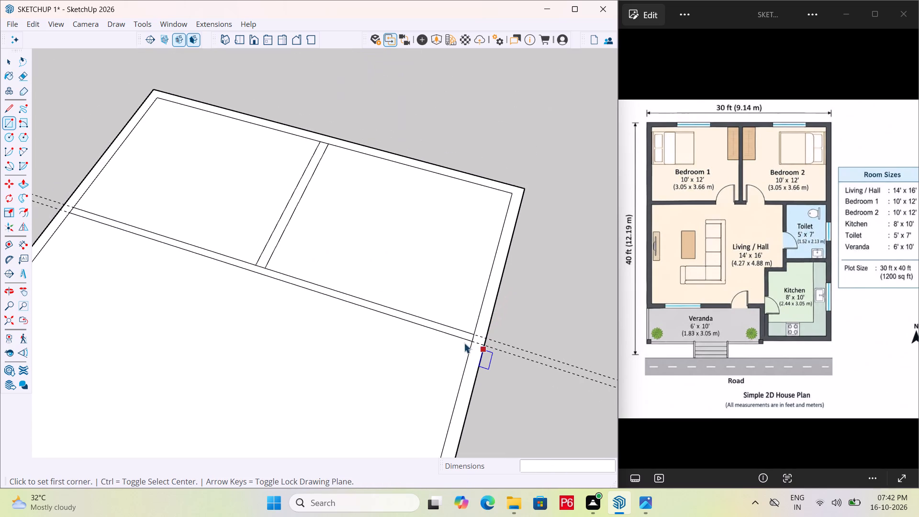
Erase both guide lines running along the bedrooms' cross wall.
middle_drag(177, 245, 229, 253)
scroll(189, 246, down, 2)
click(514, 259)
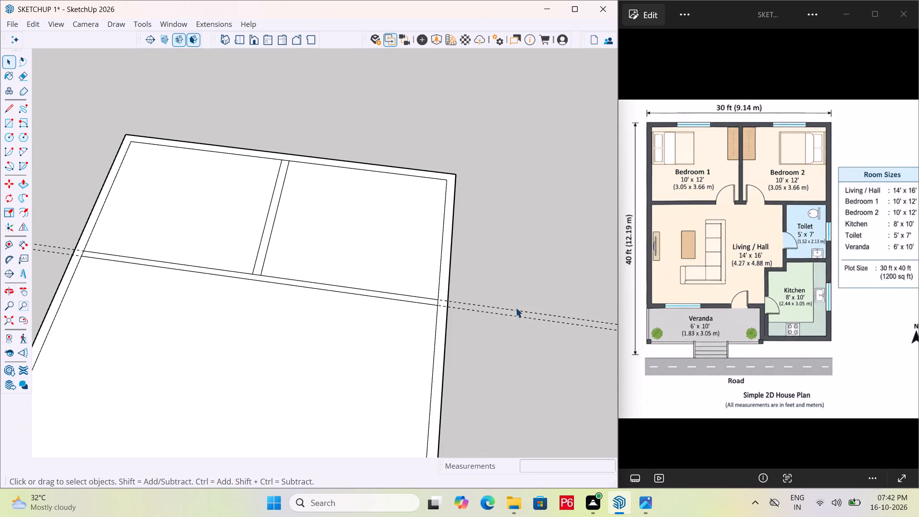
key(r)
key(e)
click(521, 303)
drag(521, 303, 515, 348)
click(515, 347)
drag(523, 311, 523, 318)
click(523, 318)
scroll(517, 326, down, 4)
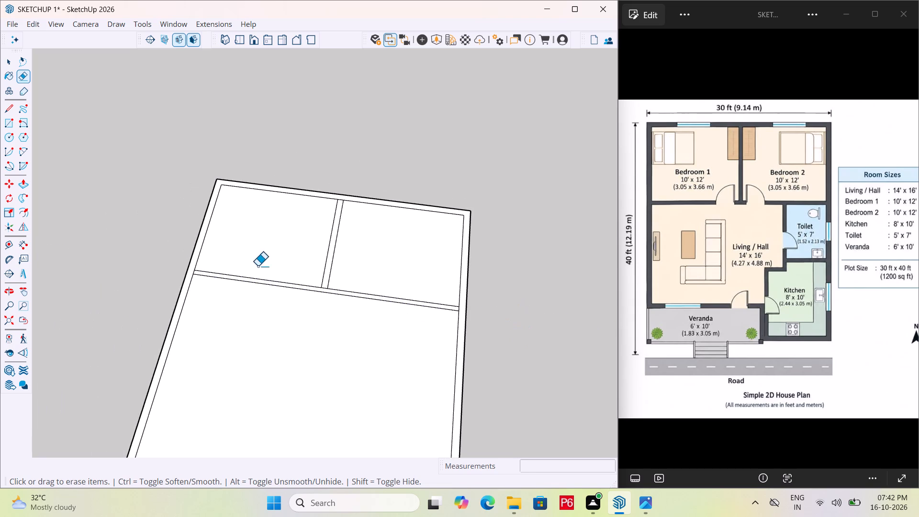
Erase the short edge segments where the cross wall and bedroom partition meet each other and the outer walls.
scroll(257, 265, up, 15)
drag(157, 282, 151, 280)
click(149, 280)
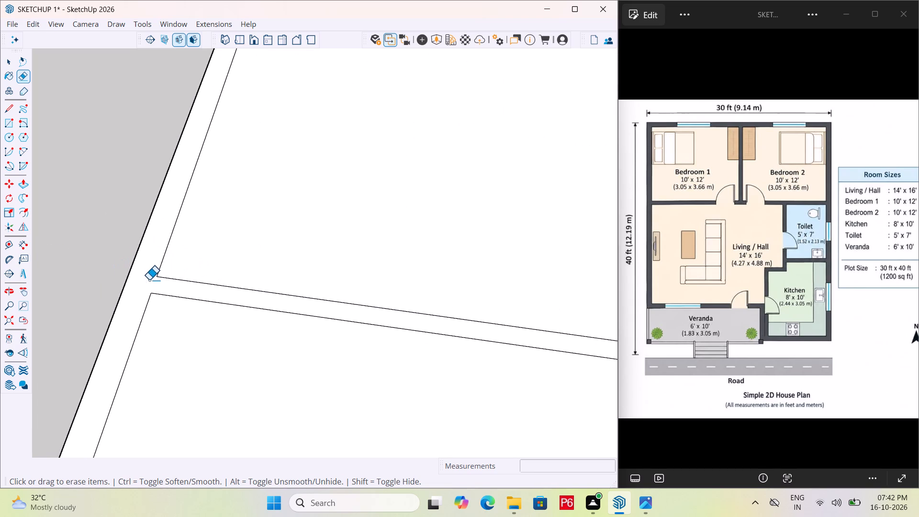
scroll(213, 285, down, 6)
scroll(482, 340, down, 5)
scroll(549, 338, up, 6)
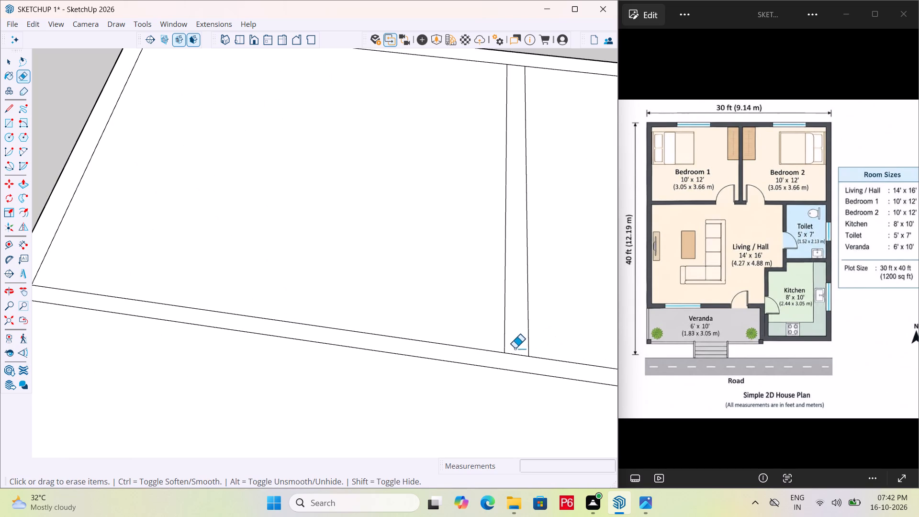
double_click(517, 355)
scroll(509, 160, down, 5)
scroll(530, 97, up, 8)
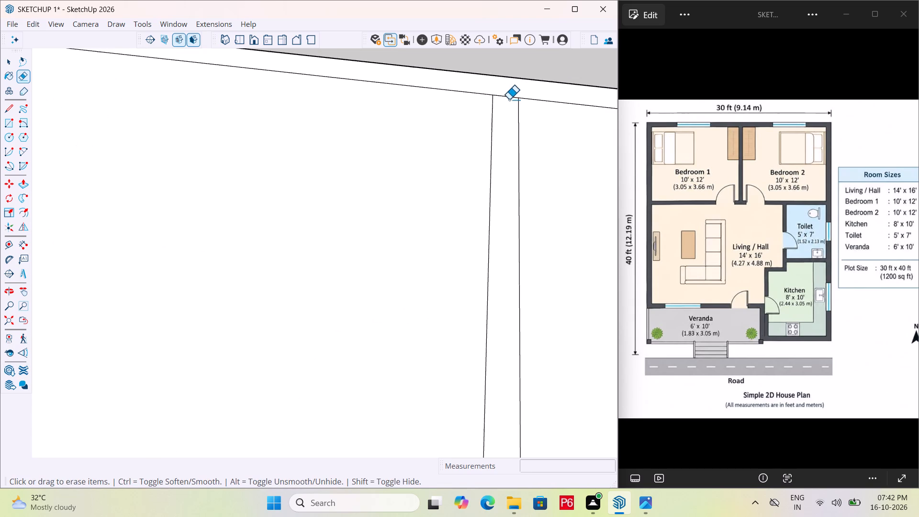
double_click(509, 97)
scroll(443, 123, down, 5)
scroll(288, 189, down, 9)
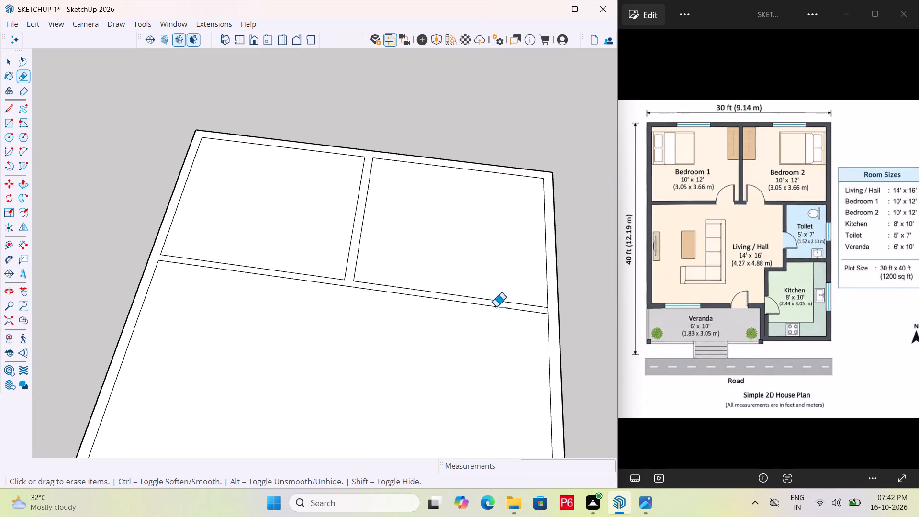
scroll(523, 299, up, 9)
click(517, 301)
scroll(523, 284, down, 9)
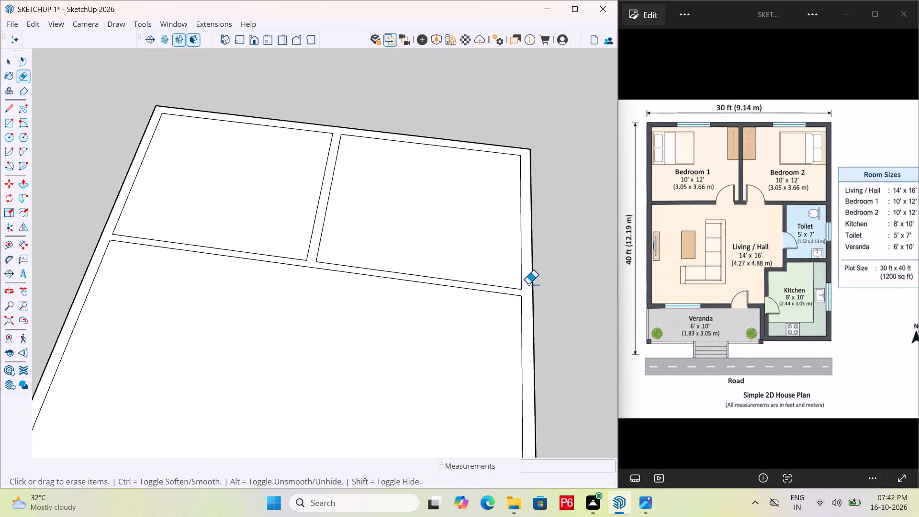
Place a guide line 7' from the cross wall's living-side edge, parallel to it, for the toilet's depth.
scroll(528, 284, down, 7)
middle_drag(448, 338, 401, 283)
scroll(255, 293, down, 6)
middle_drag(326, 368, 351, 467)
scroll(357, 364, up, 4)
middle_drag(366, 360, 402, 358)
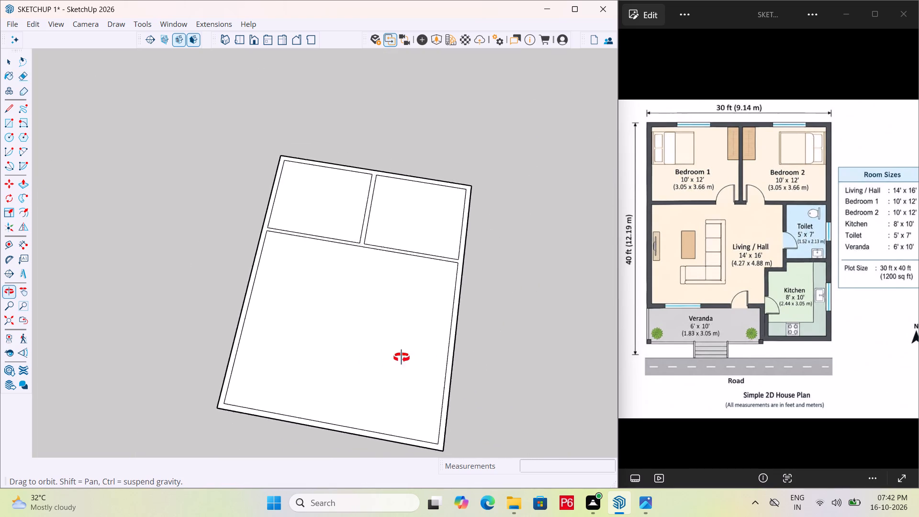
middle_drag(402, 358, 381, 376)
key(space)
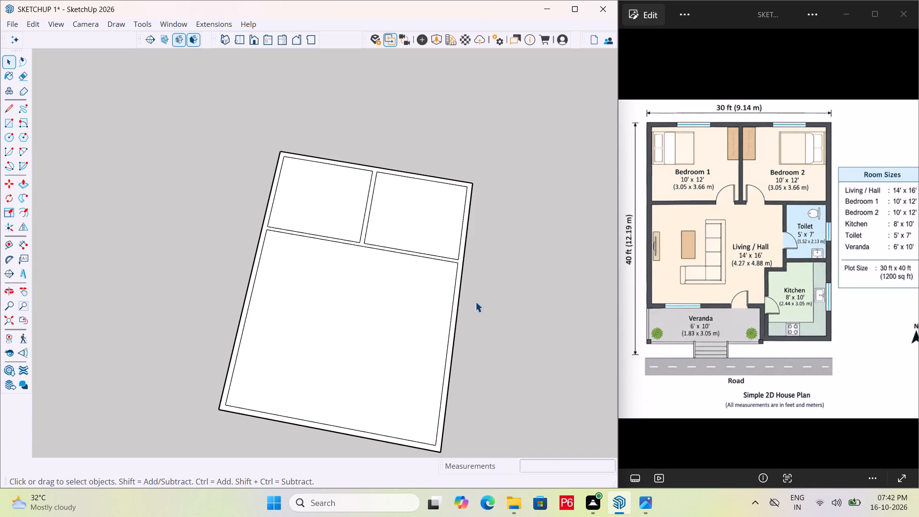
key(t)
scroll(434, 264, up, 3)
click(445, 258)
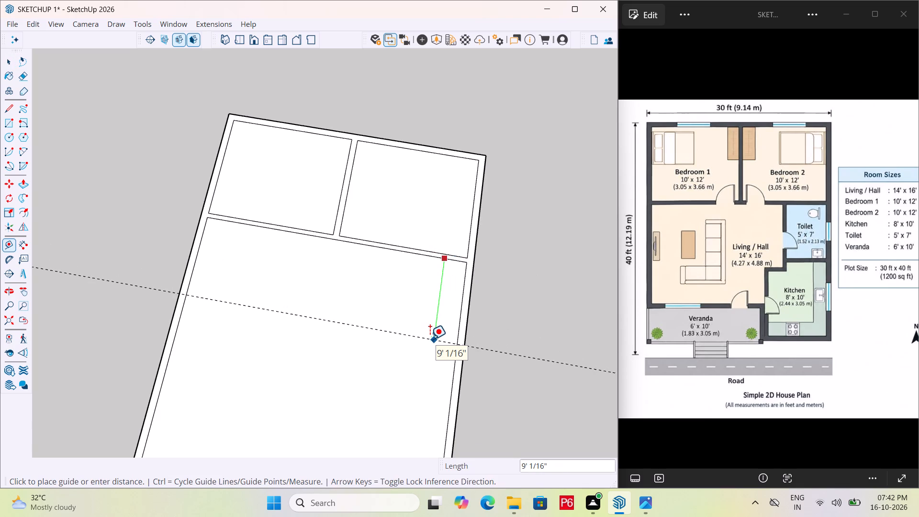
text(7')
key(space)
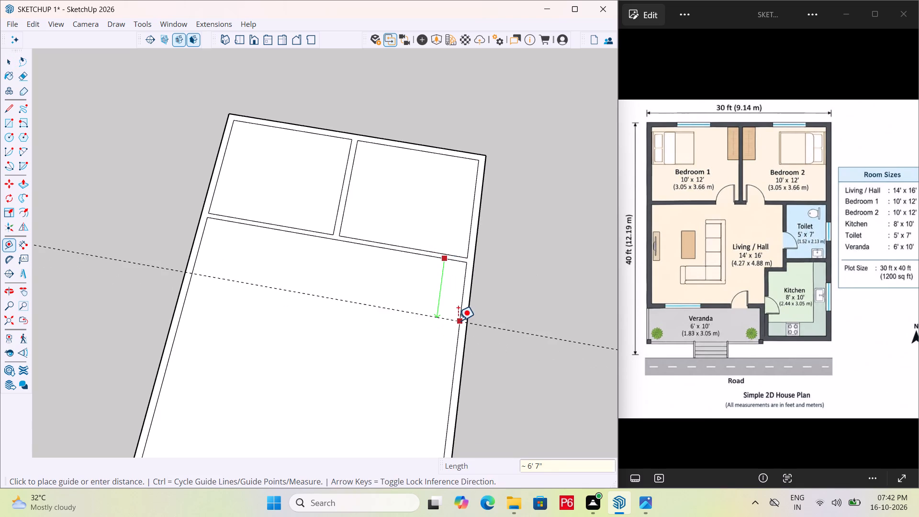
text(7')
key(Return)
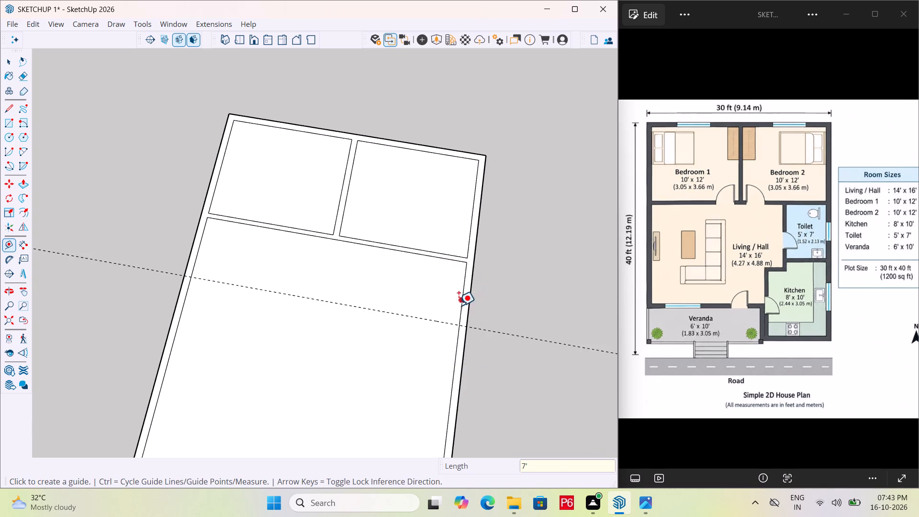
Place a parallel guide line 6" beyond the 7' guide, away from the bedrooms, for the toilet wall thickness.
click(426, 318)
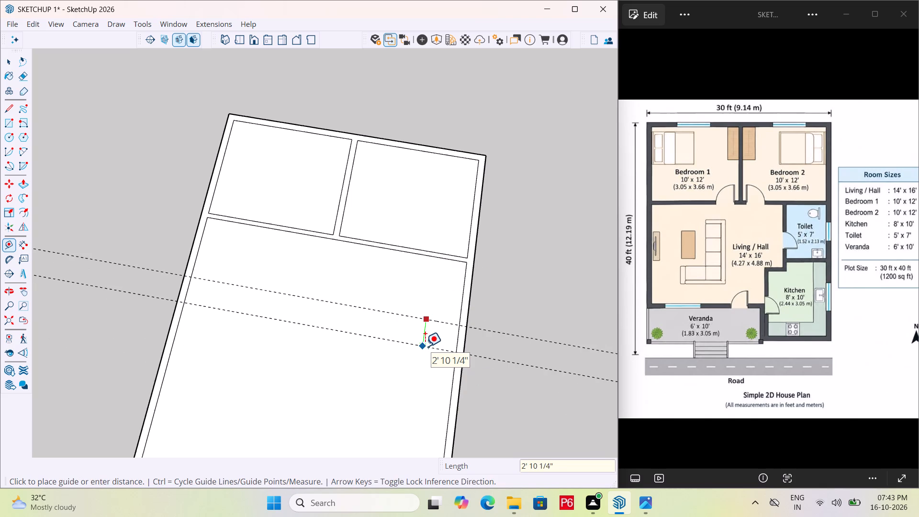
key(6)
key(shift+quotedbl)
key(Return)
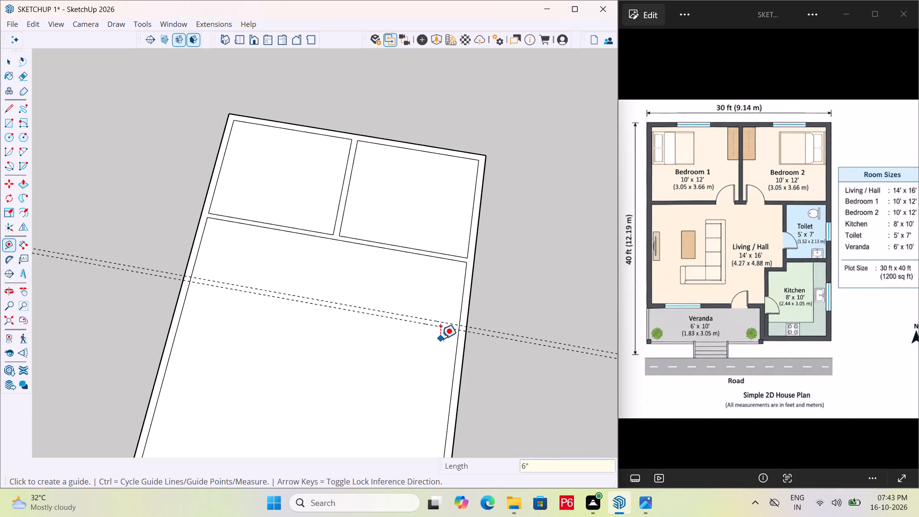
Place a guide line 5' in from the inner edge of the Bedroom 2 side outer wall, and another 6" further in.
click(465, 292)
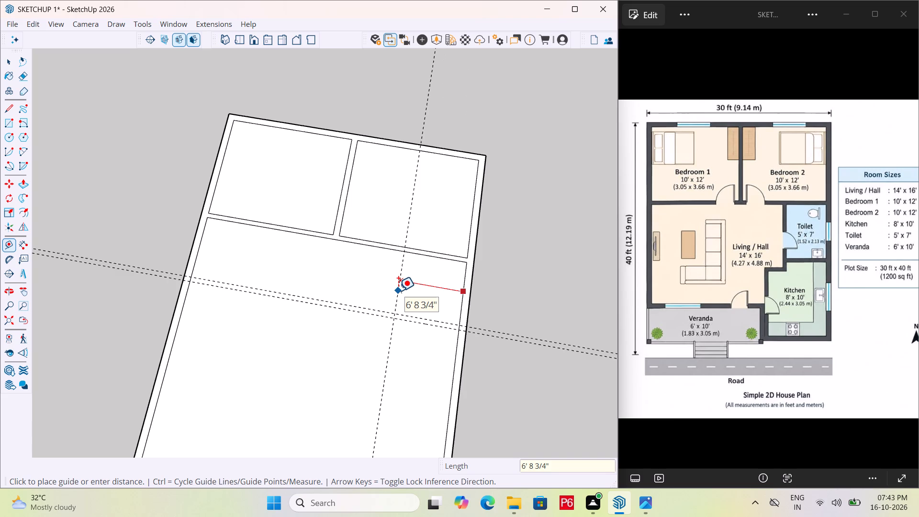
text(5')
key(Return)
click(413, 289)
key(6)
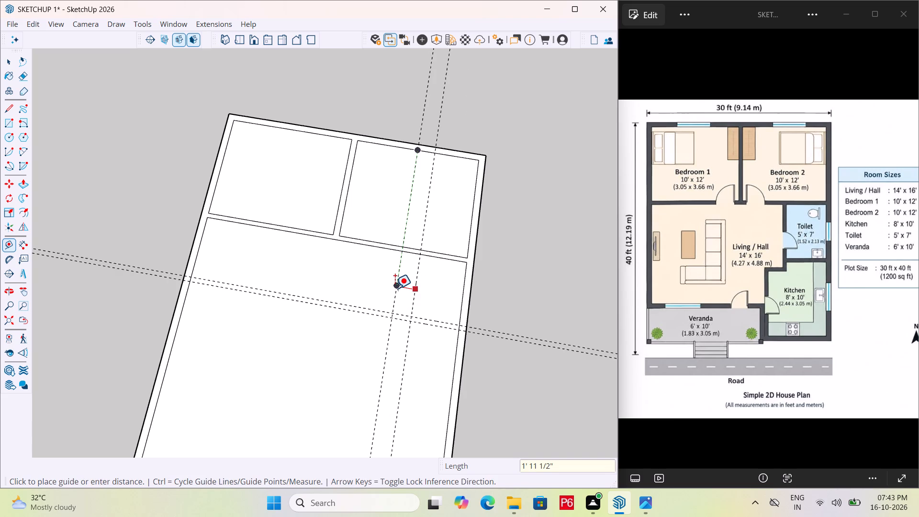
key(shift+quotedbl)
key(Return)
key(space)
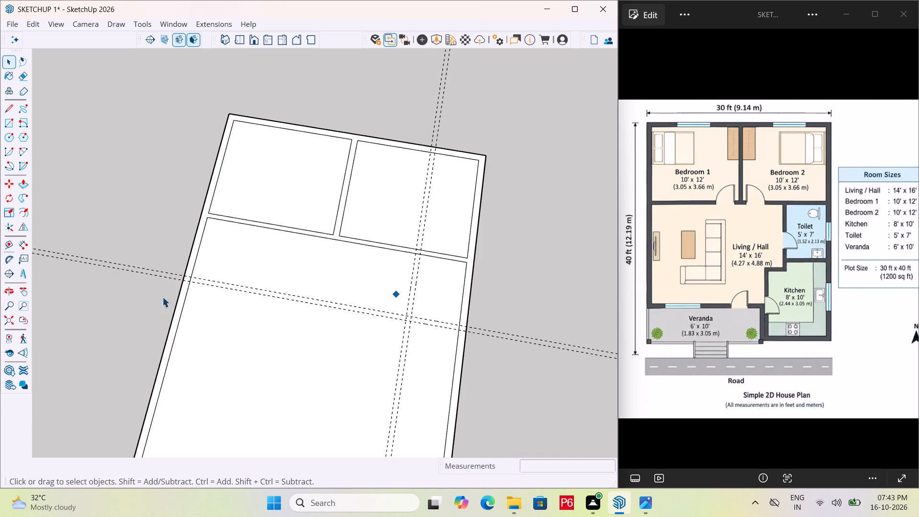
Draw the toilet's side wall as a rectangle between the 5' and 6" offset guides, from the cross wall to the 7' guide.
middle_drag(161, 297, 179, 329)
scroll(454, 291, up, 4)
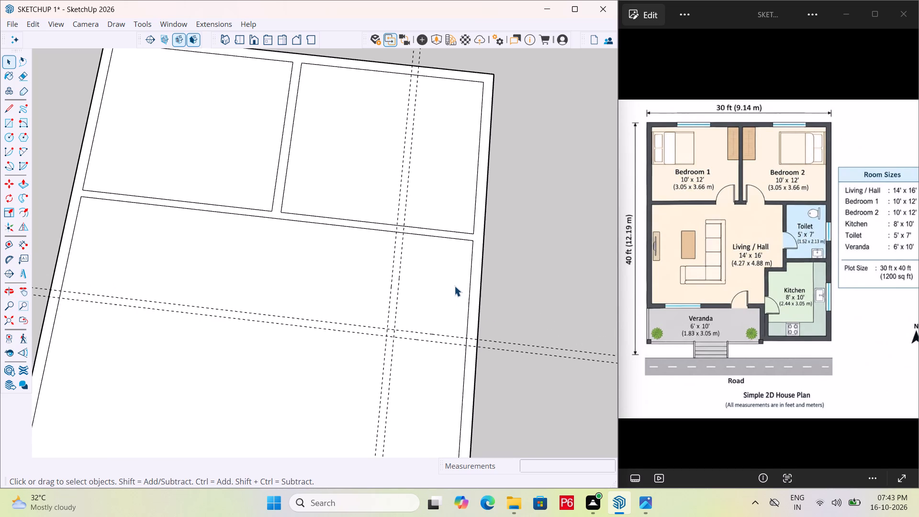
key(r)
key(space)
key(r)
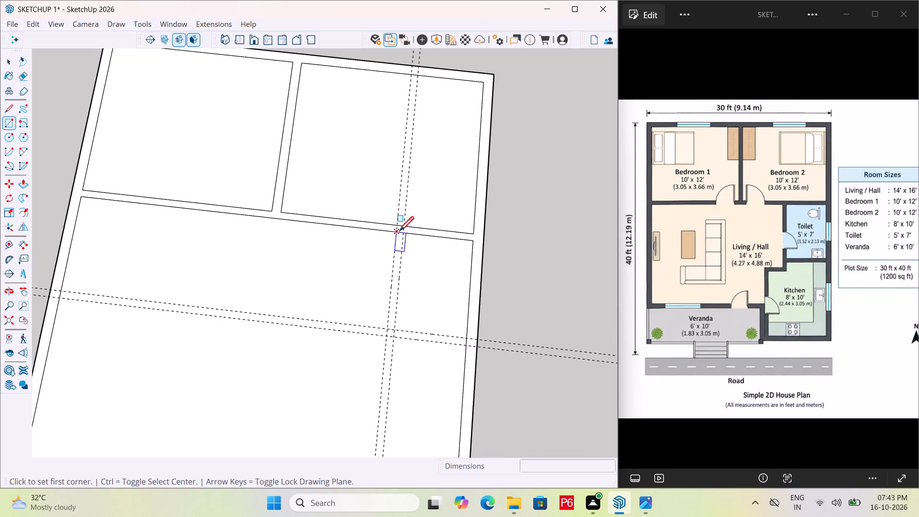
scroll(399, 233, up, 4)
click(394, 233)
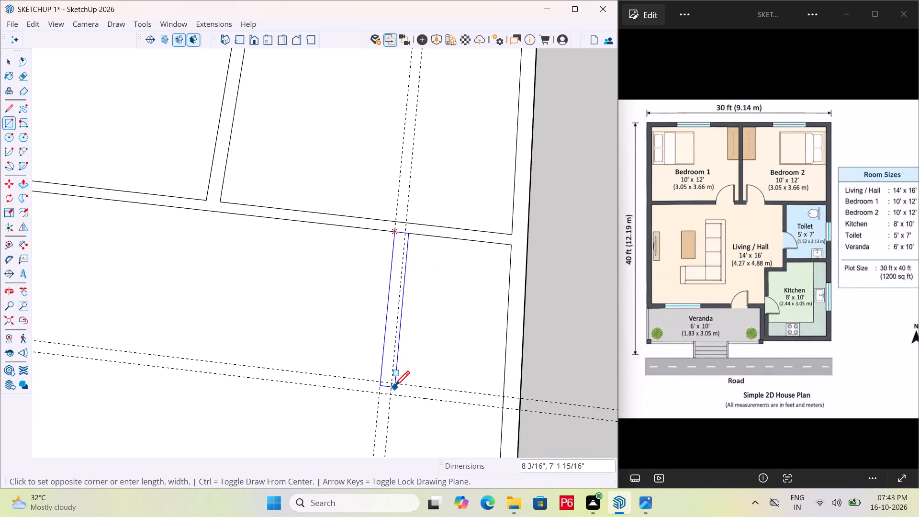
click(394, 384)
Draw the toilet's end wall rectangle between the two cross guides, from the side wall's living-side line to the outer wall's inner edge.
drag(380, 393, 388, 390)
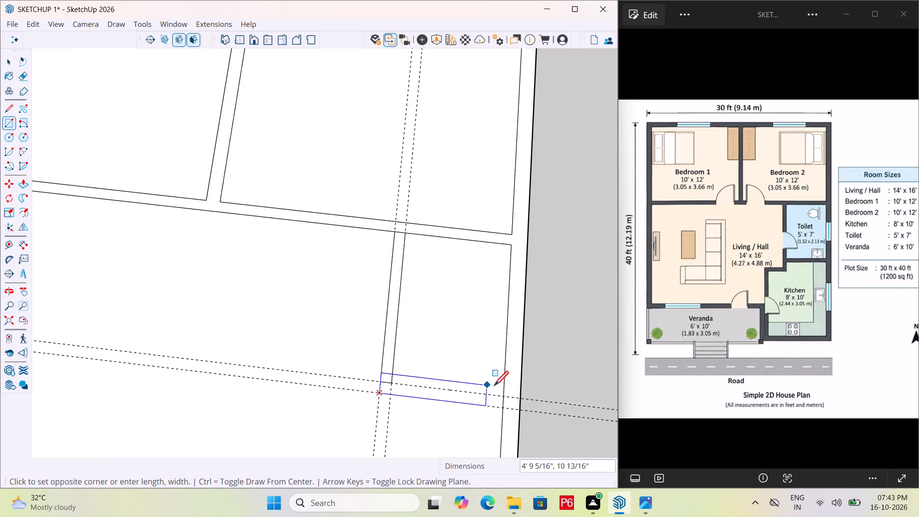
click(503, 395)
scroll(447, 298, down, 3)
key(space)
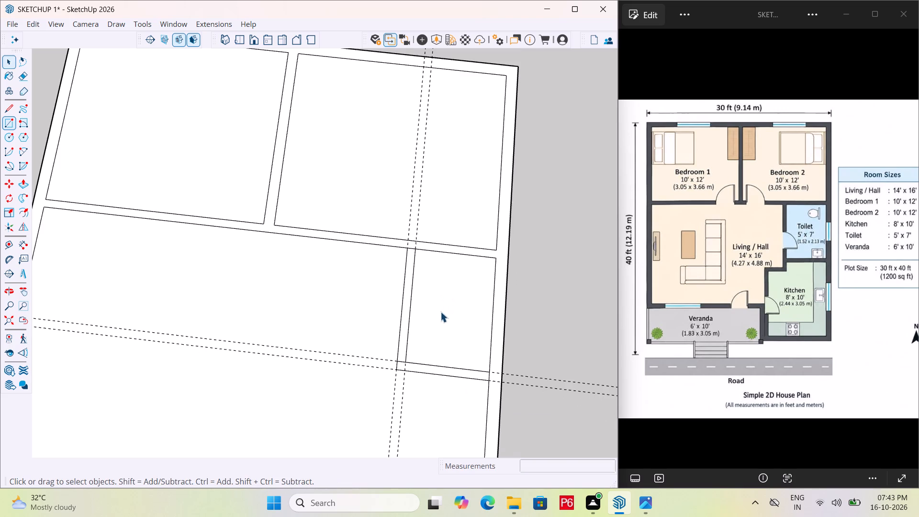
Erase the four dashed guide lines used to lay out the toilet walls.
scroll(413, 268, down, 3)
key(e)
drag(397, 73, 469, 81)
click(532, 348)
drag(532, 353, 530, 369)
click(530, 369)
Erase the short line segments where the toilet walls meet the cross wall, each other and the outer wall.
scroll(415, 324, up, 4)
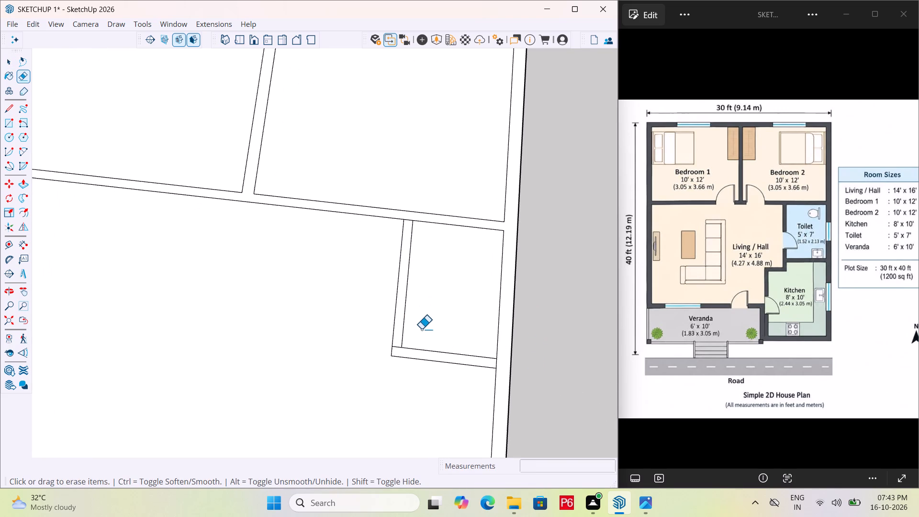
scroll(400, 220, up, 4)
click(411, 220)
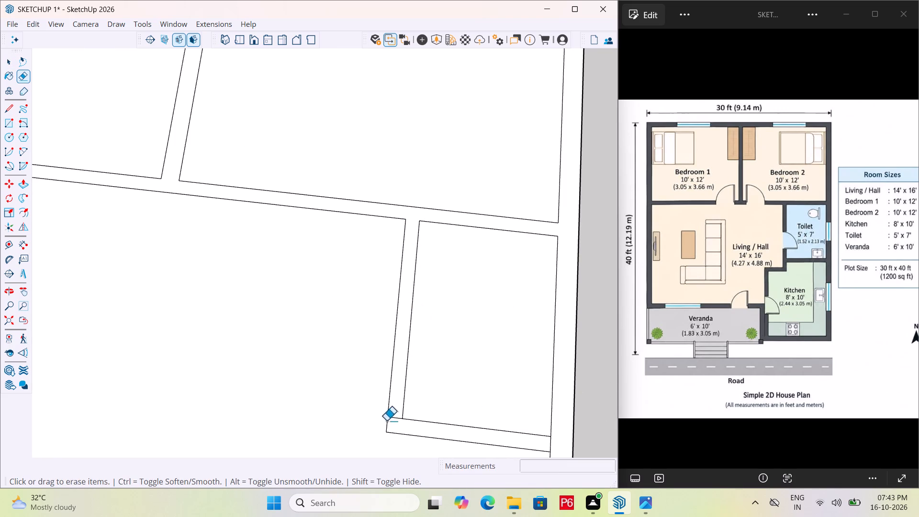
click(397, 418)
scroll(381, 282, down, 4)
scroll(503, 404, up, 5)
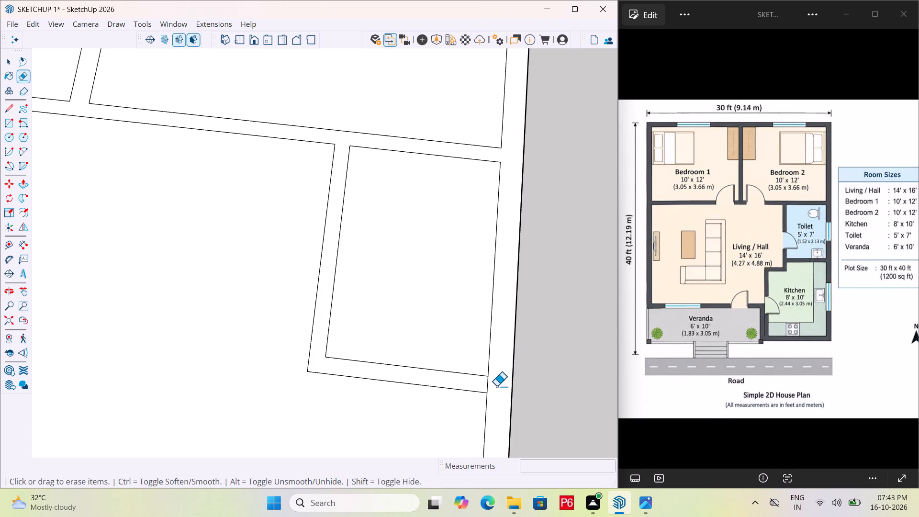
double_click(487, 382)
scroll(504, 360, down, 11)
key(space)
Review the whole partition layout against the reference plan to see where the kitchen walls belong.
scroll(548, 339, down, 2)
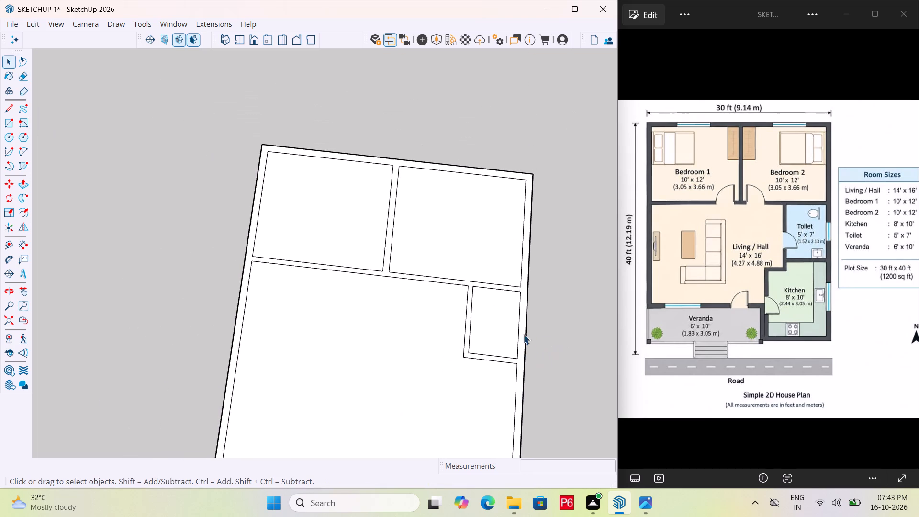
scroll(523, 334, down, 1)
middle_drag(521, 333, 540, 334)
scroll(279, 226, down, 5)
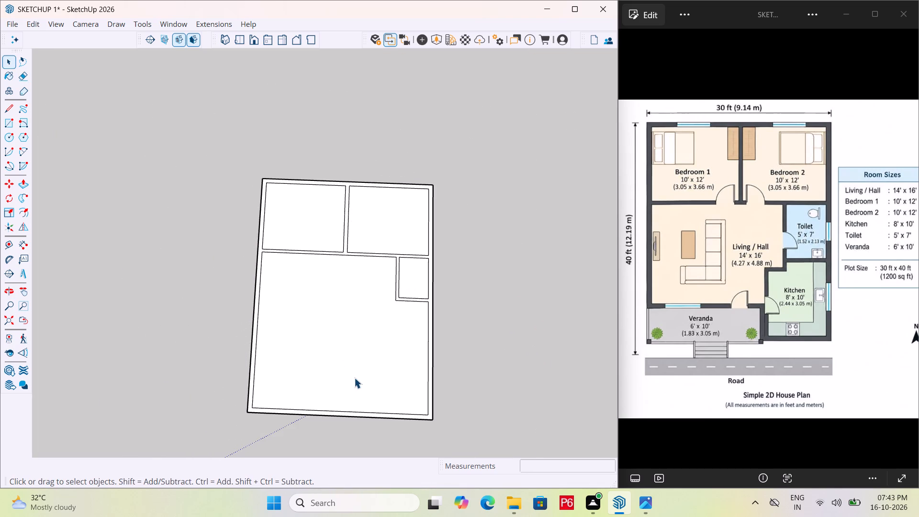
scroll(355, 378, up, 6)
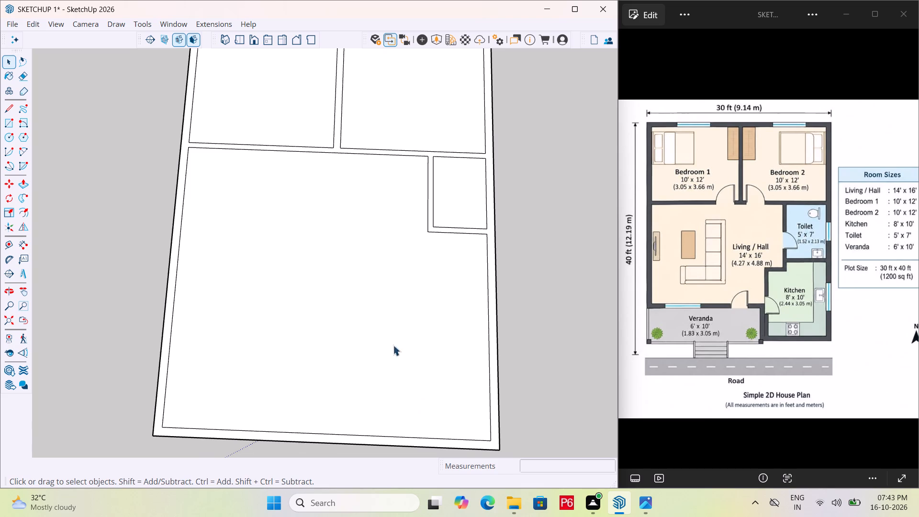
middle_drag(393, 345, 369, 432)
scroll(393, 345, down, 1)
scroll(333, 236, down, 5)
middle_drag(374, 256, 417, 206)
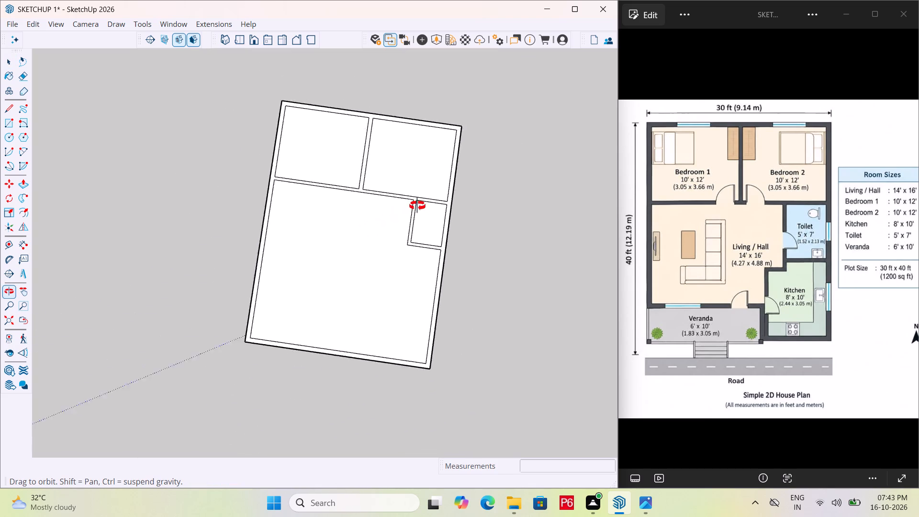
middle_drag(417, 206, 432, 170)
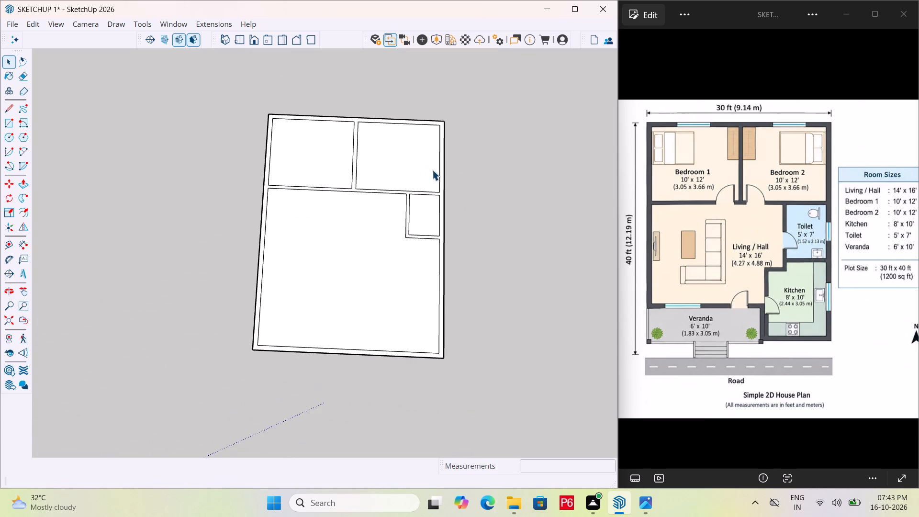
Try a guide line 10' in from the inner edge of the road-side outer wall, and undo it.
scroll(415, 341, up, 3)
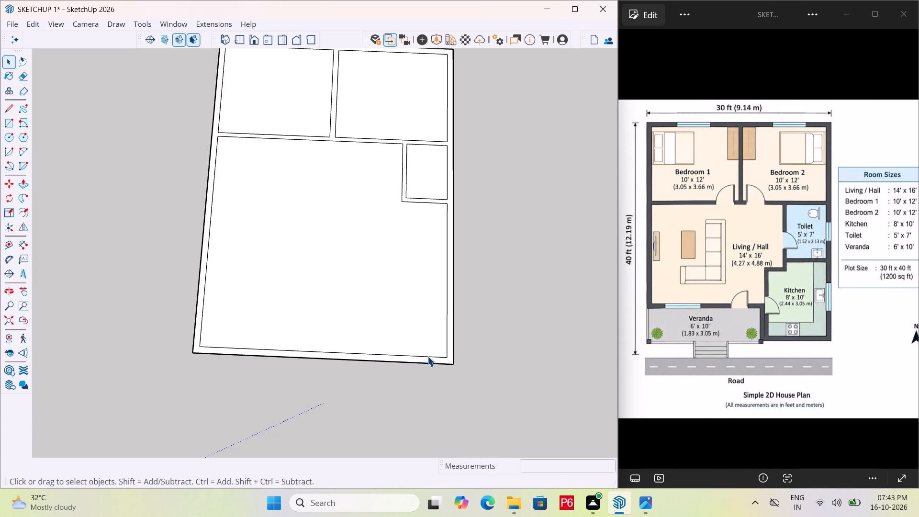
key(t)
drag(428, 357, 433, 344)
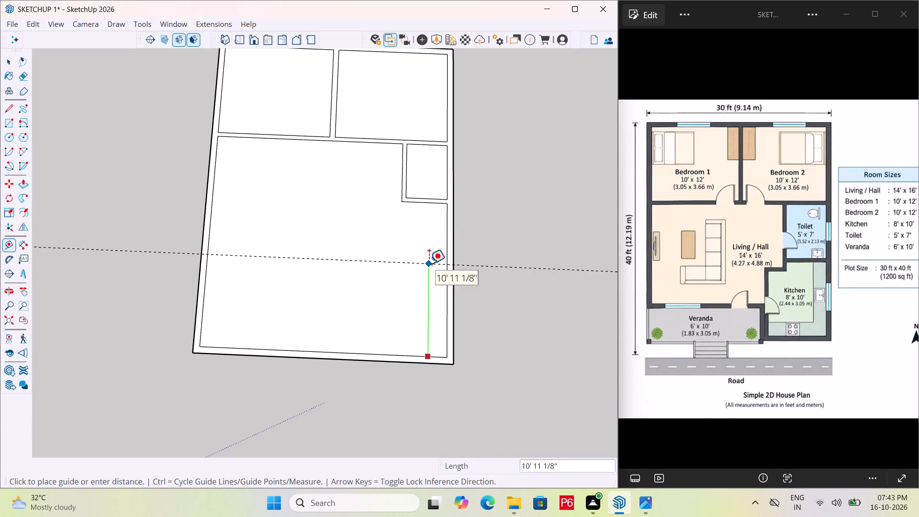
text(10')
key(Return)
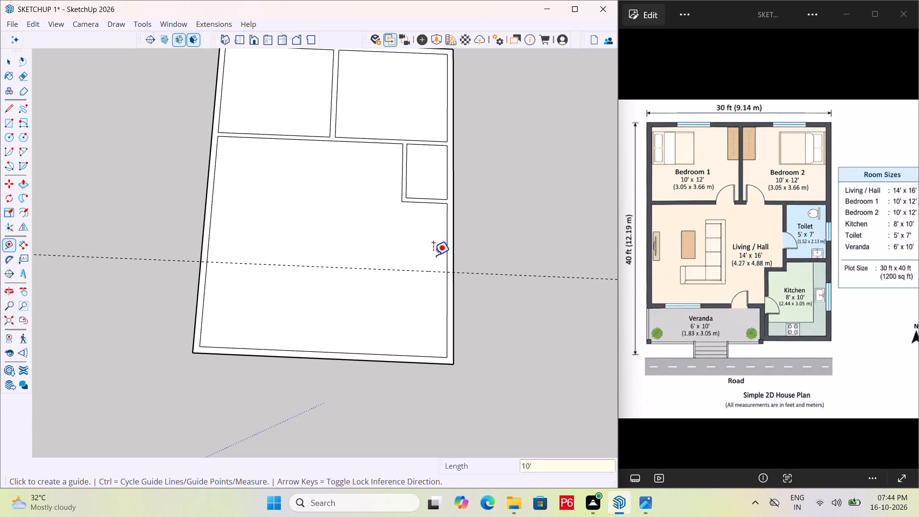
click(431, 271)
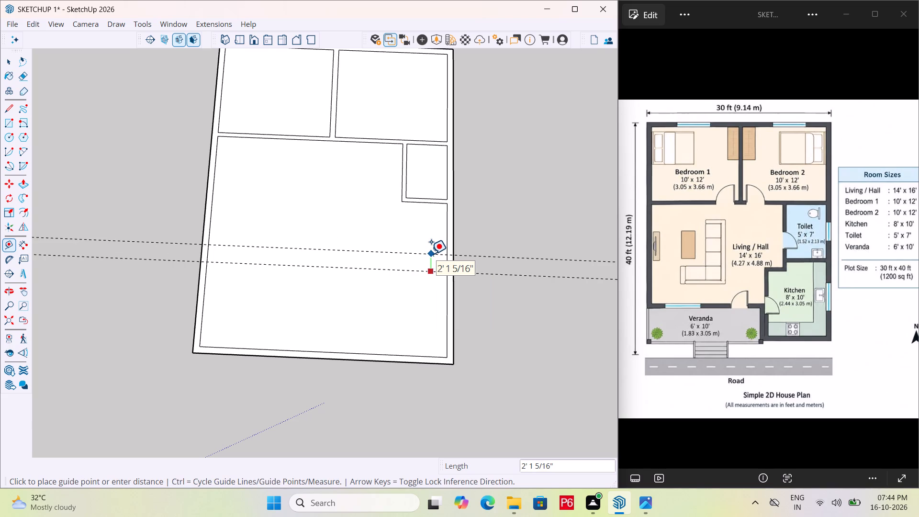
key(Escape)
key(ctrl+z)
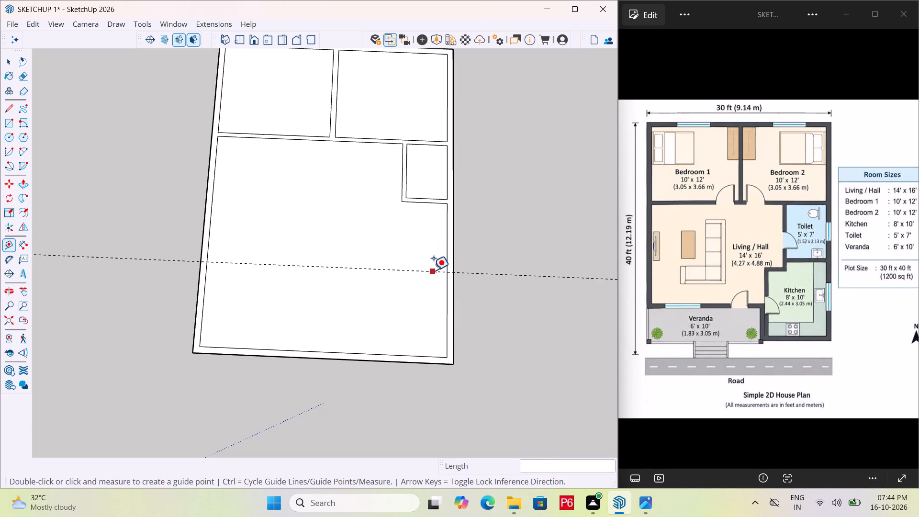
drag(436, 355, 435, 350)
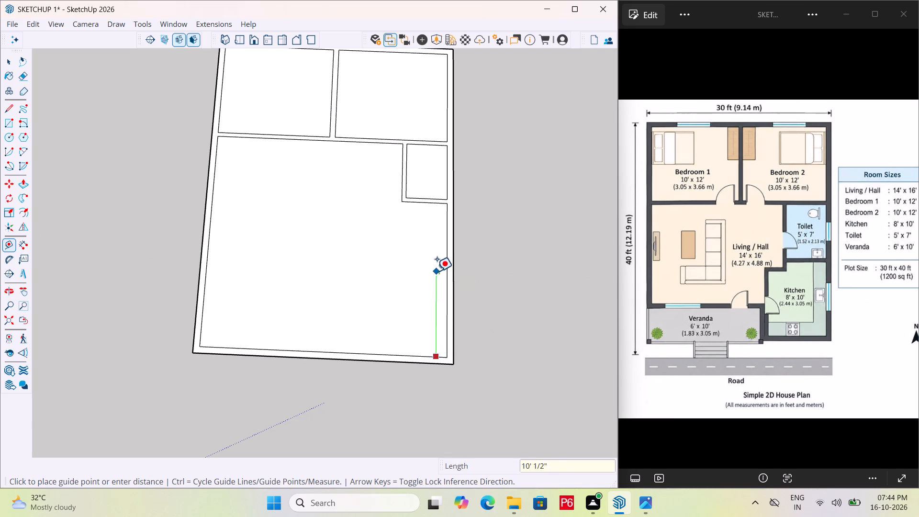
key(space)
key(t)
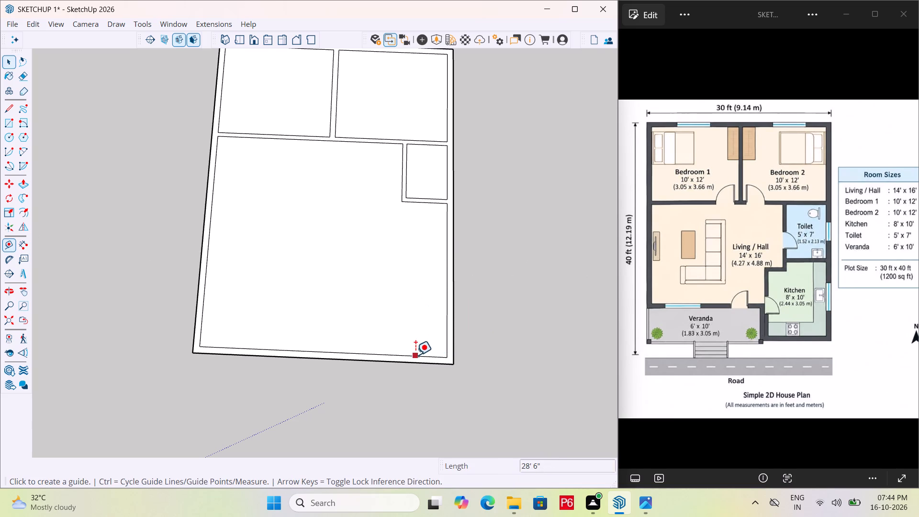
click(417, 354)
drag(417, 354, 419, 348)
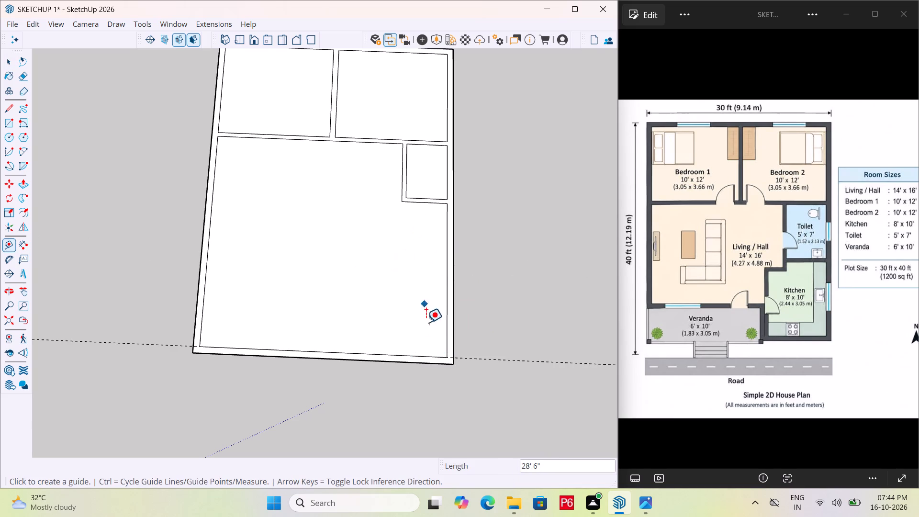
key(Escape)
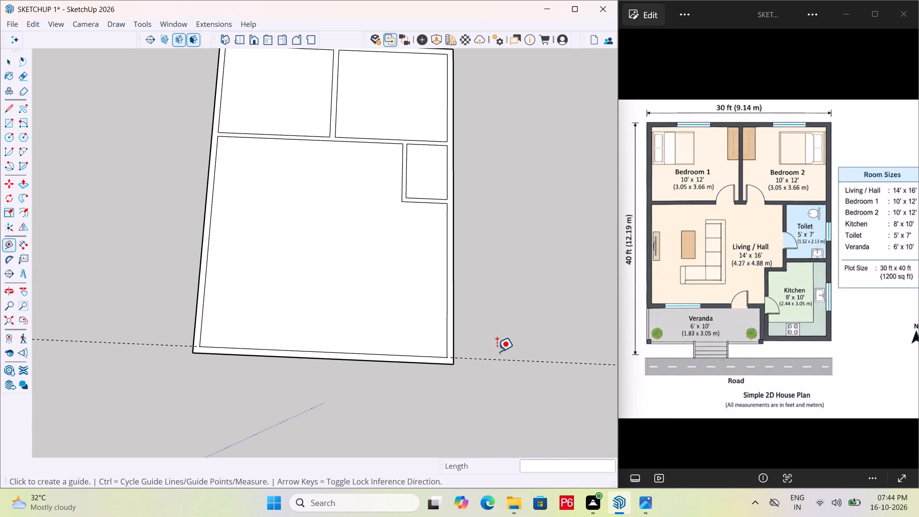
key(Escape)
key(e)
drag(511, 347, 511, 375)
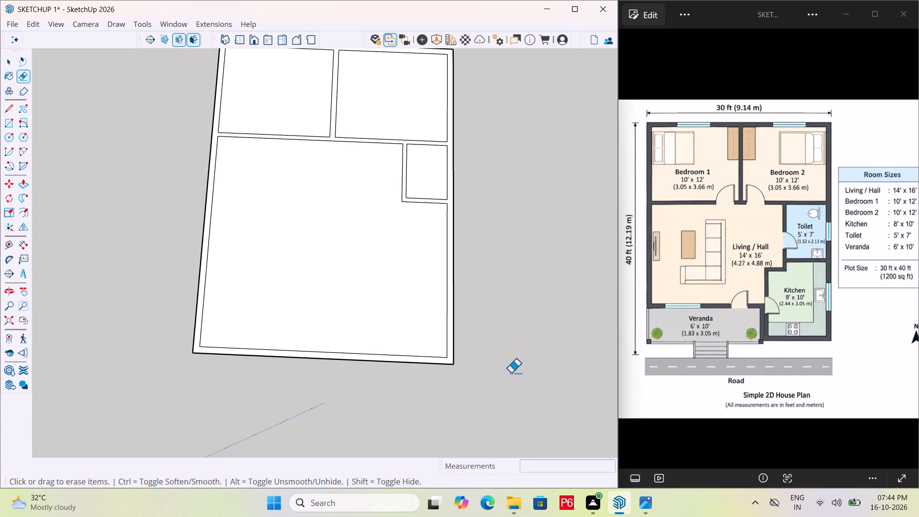
Place a guide line 12' in from the inner edge of the road-side outer wall, and another 6" further toward the toilet.
scroll(404, 358, up, 2)
key(Escape)
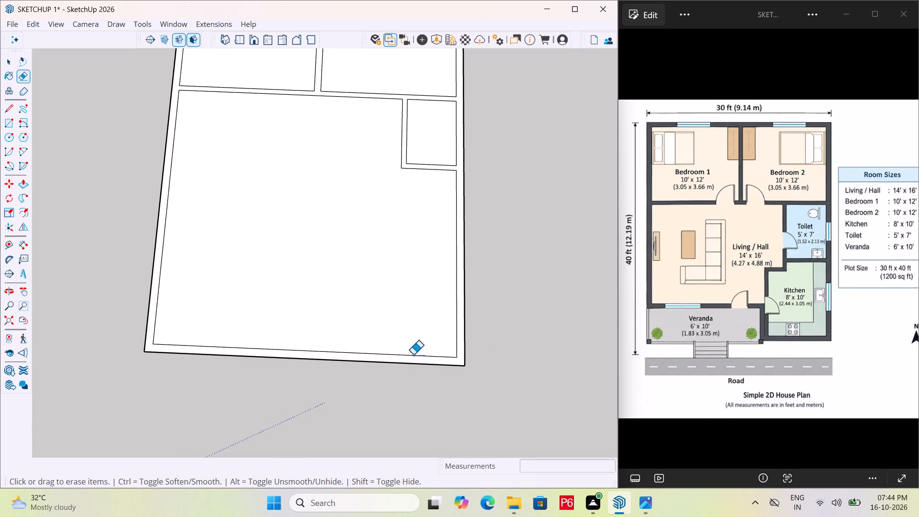
text(TR)
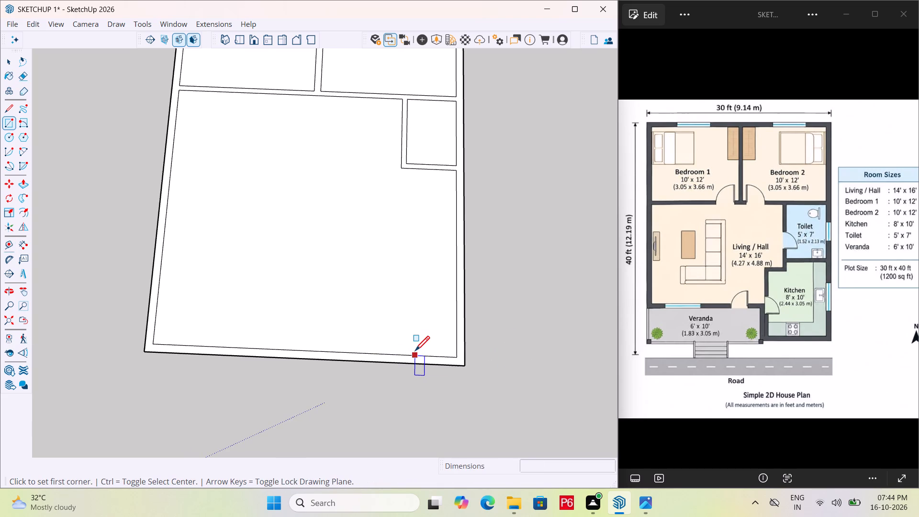
key(Escape)
key(t)
click(416, 352)
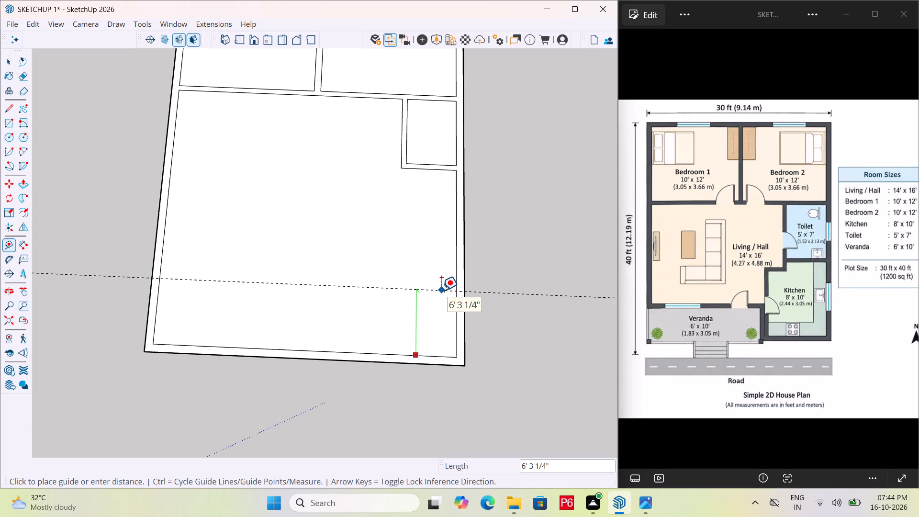
text(12')
key(Return)
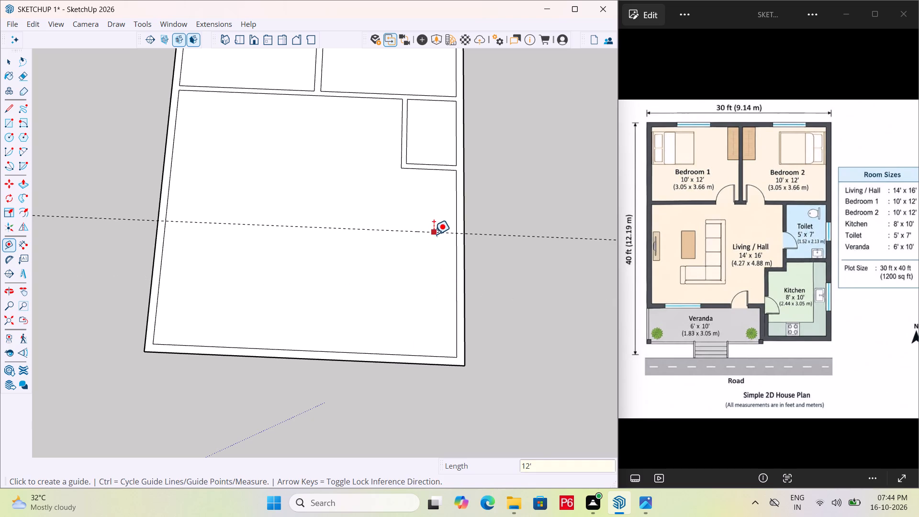
click(434, 233)
text(6")
key(Return)
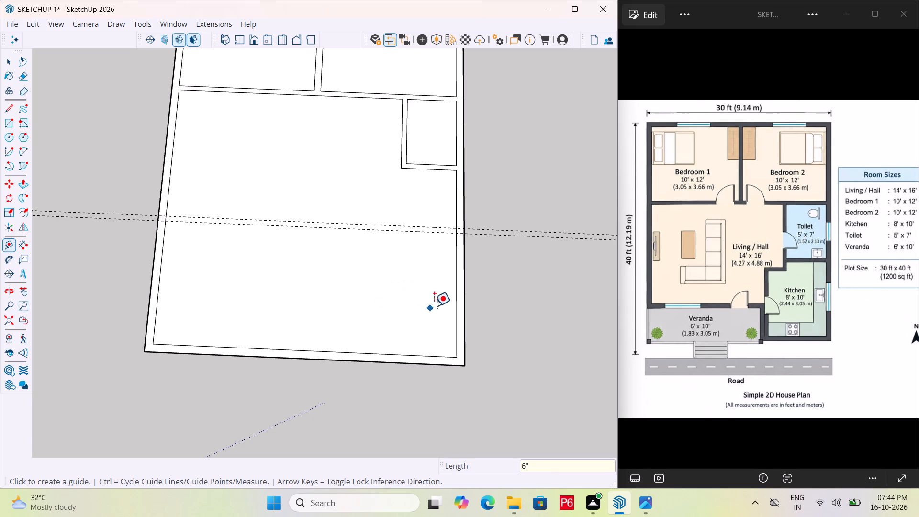
Place a guide line 8' in from the inner edge of the toilet-side outer wall, and another 6" further in.
click(454, 303)
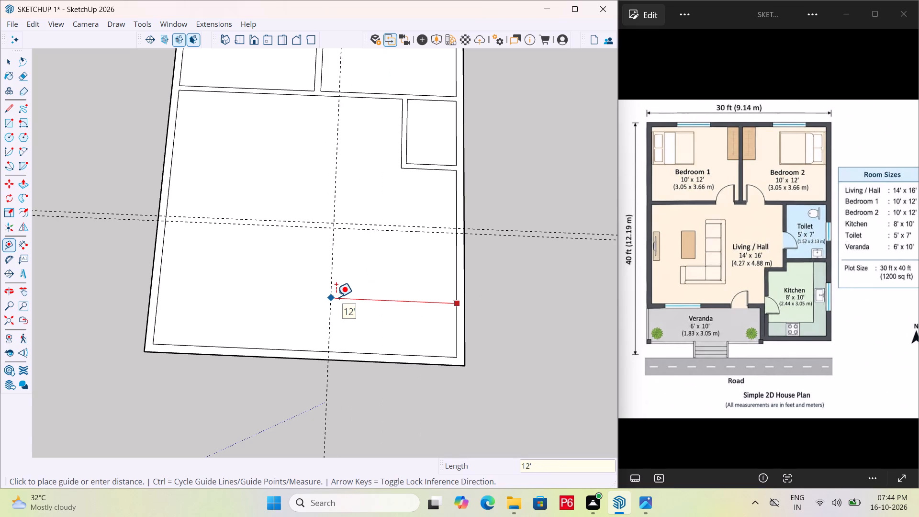
text(8')
key(Return)
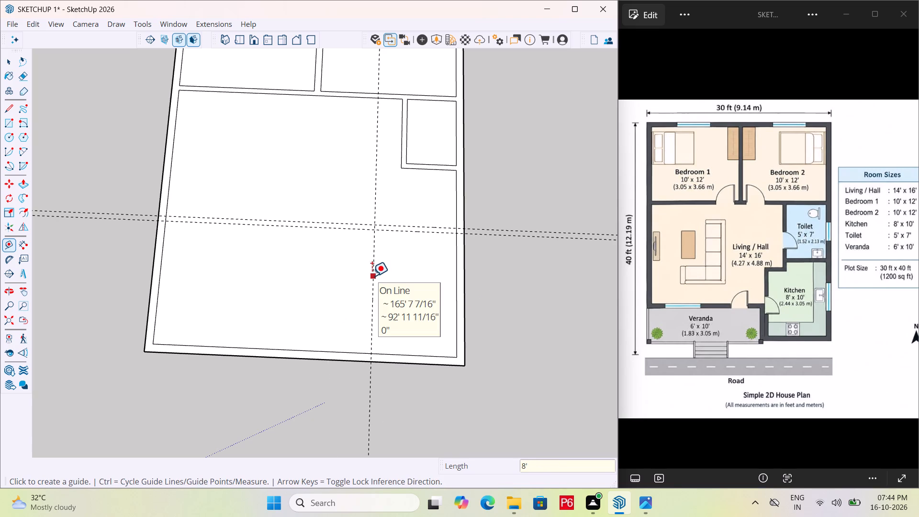
click(372, 276)
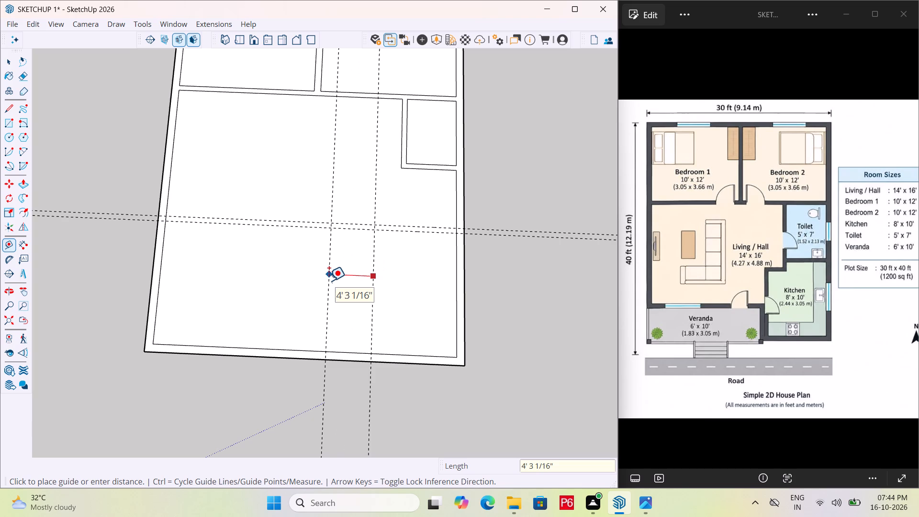
text(6")
key(Return)
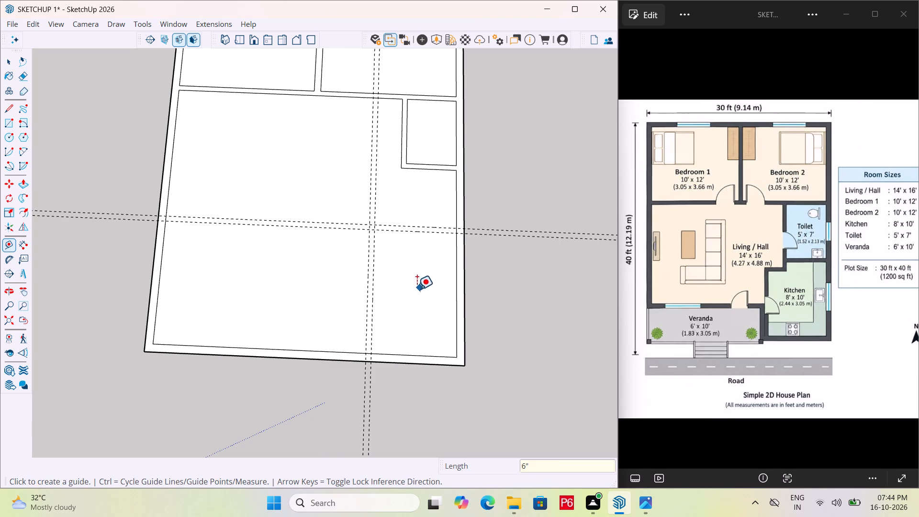
Draw the kitchen's cross wall as a 6" by 8' 6" rectangle between the 12' and 6" offset guides, ending at the outer wall's inner edge.
text(RE)
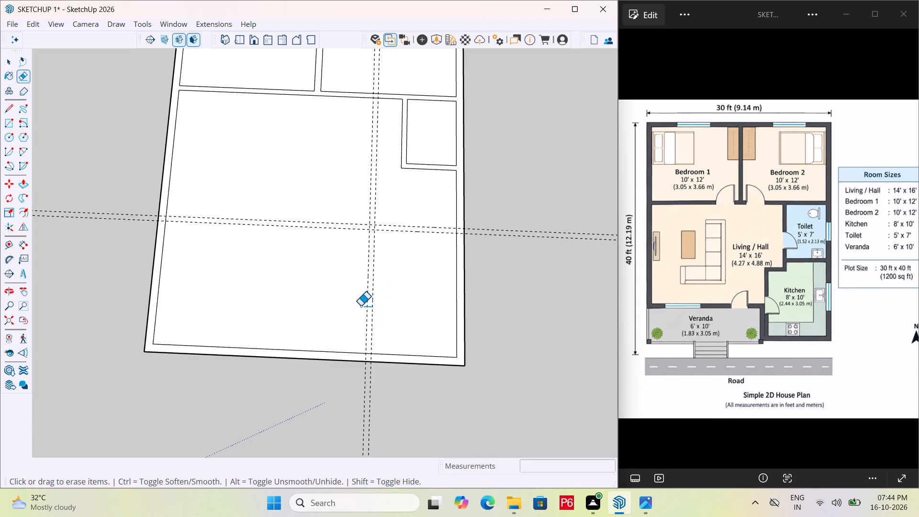
key(r)
scroll(380, 240, up, 14)
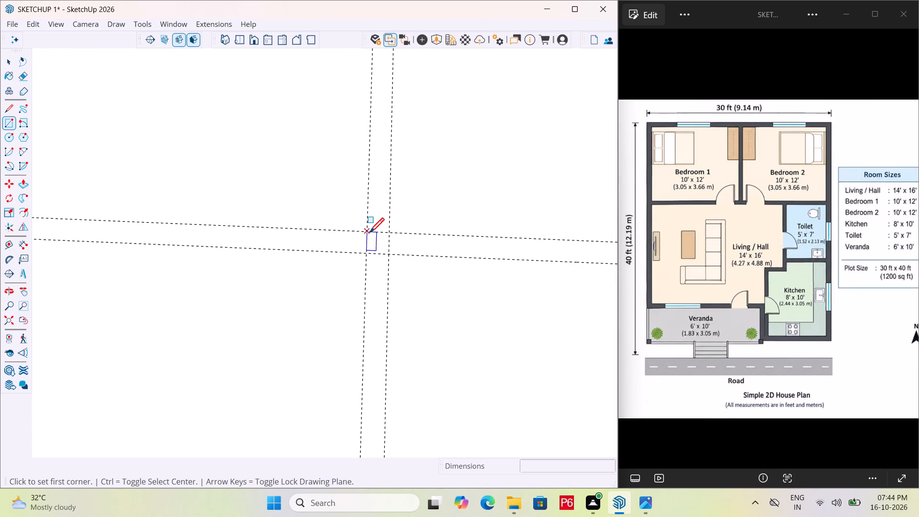
click(369, 234)
middle_drag(463, 254, 235, 256)
scroll(286, 279, down, 9)
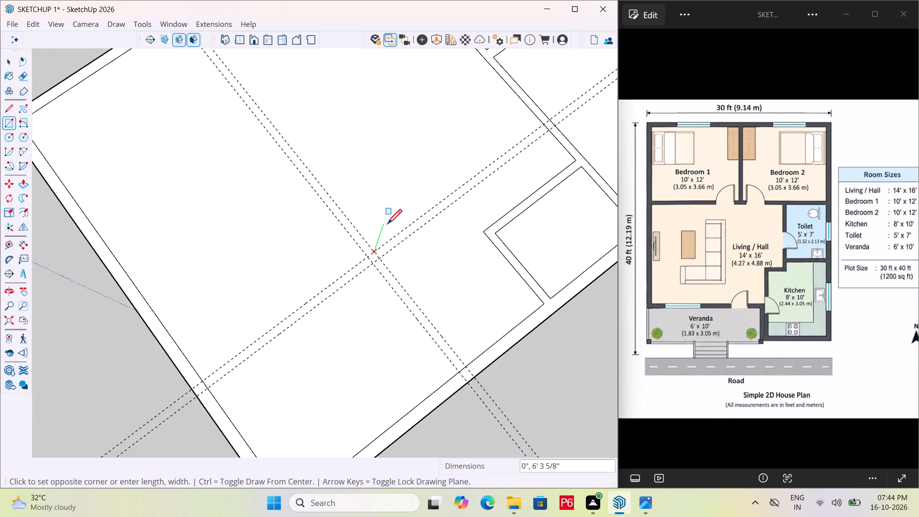
scroll(387, 225, down, 4)
middle_drag(436, 378, 541, 273)
scroll(507, 251, up, 10)
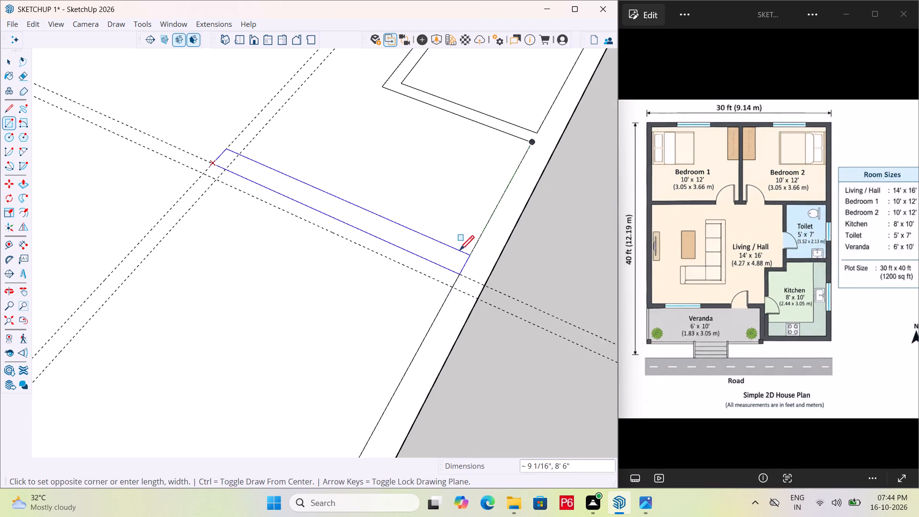
scroll(458, 255, up, 4)
scroll(501, 231, down, 6)
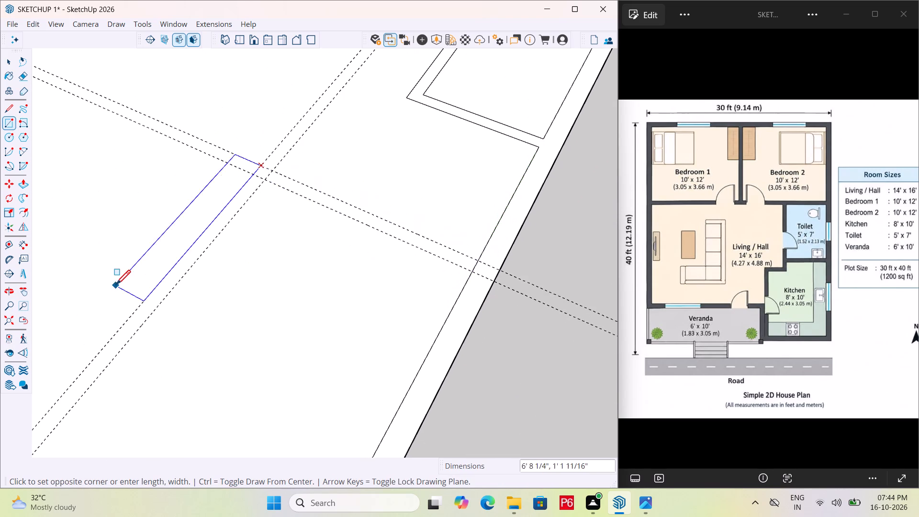
click(473, 271)
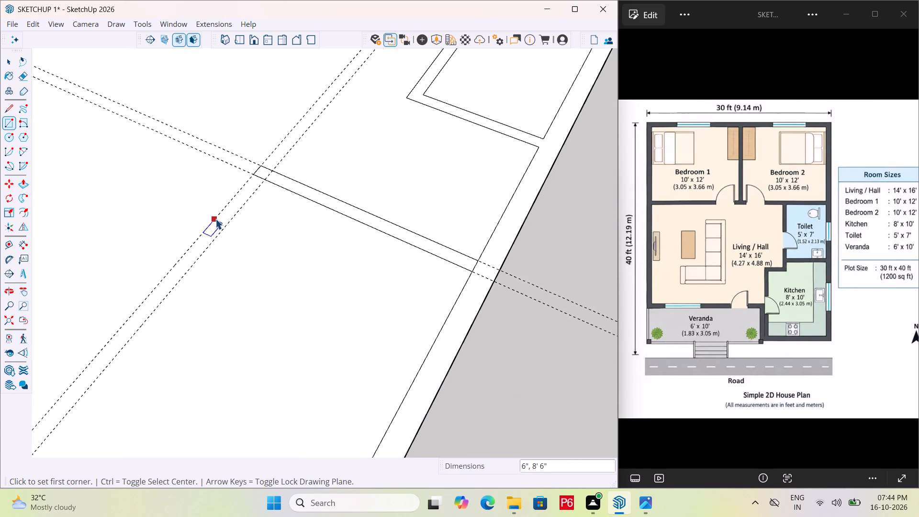
key(space)
Draw the kitchen's lengthwise wall as a 6" by 12' 6" rectangle between the guides, from the cross wall's corner to the road-side wall's inner edge.
scroll(251, 174, up, 7)
key(r)
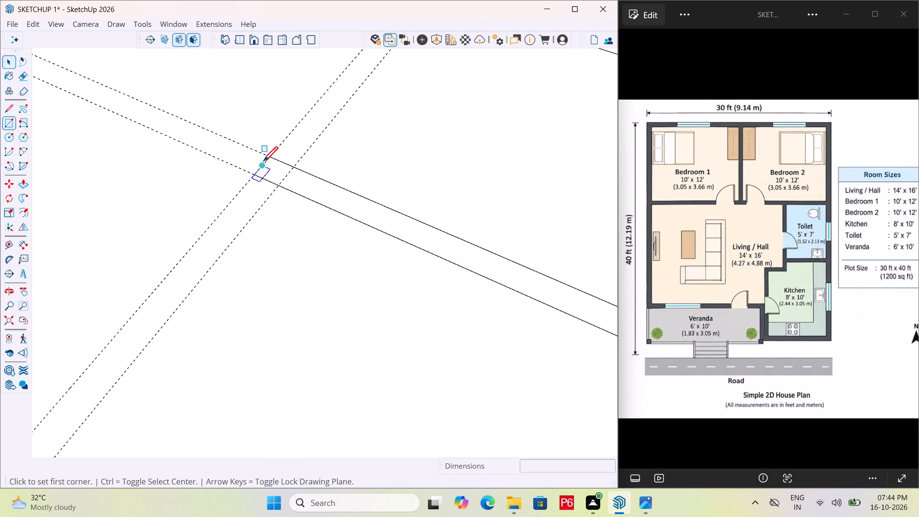
click(269, 158)
scroll(351, 133, down, 4)
scroll(397, 162, down, 6)
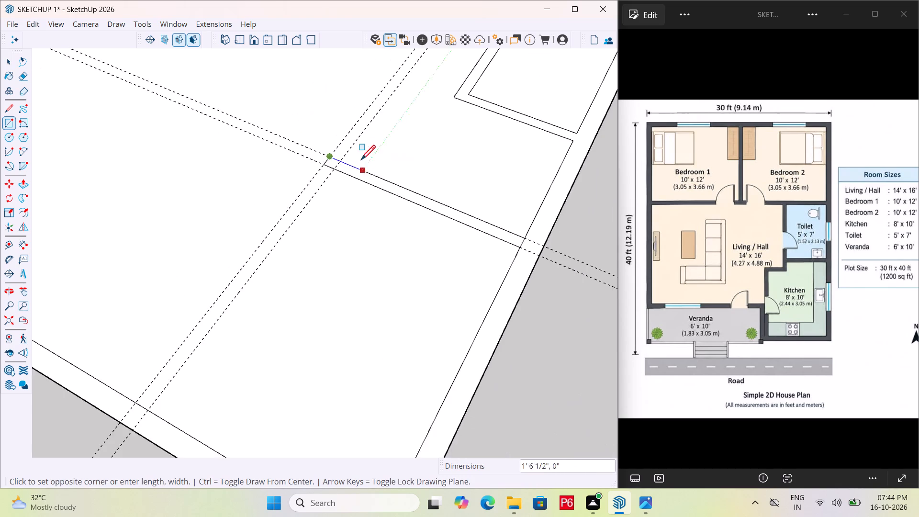
scroll(361, 161, down, 3)
scroll(198, 333, up, 10)
click(231, 315)
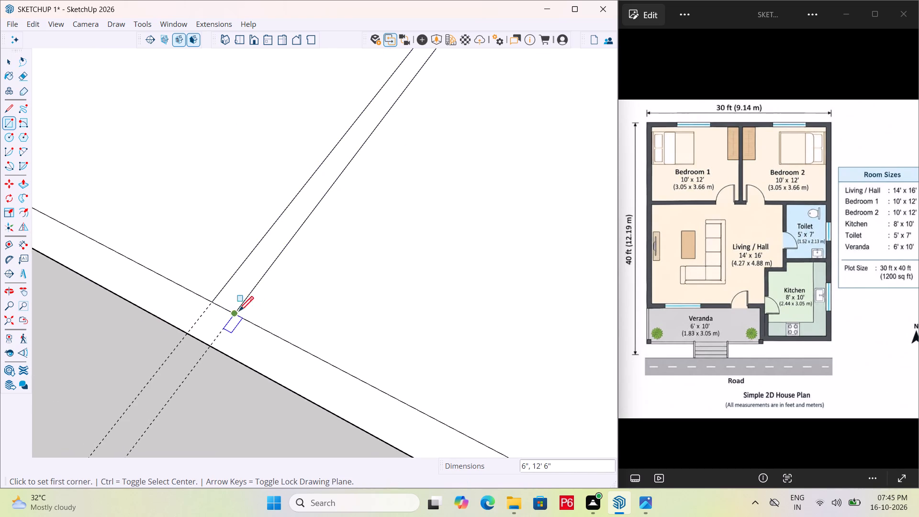
scroll(208, 335, down, 4)
key(space)
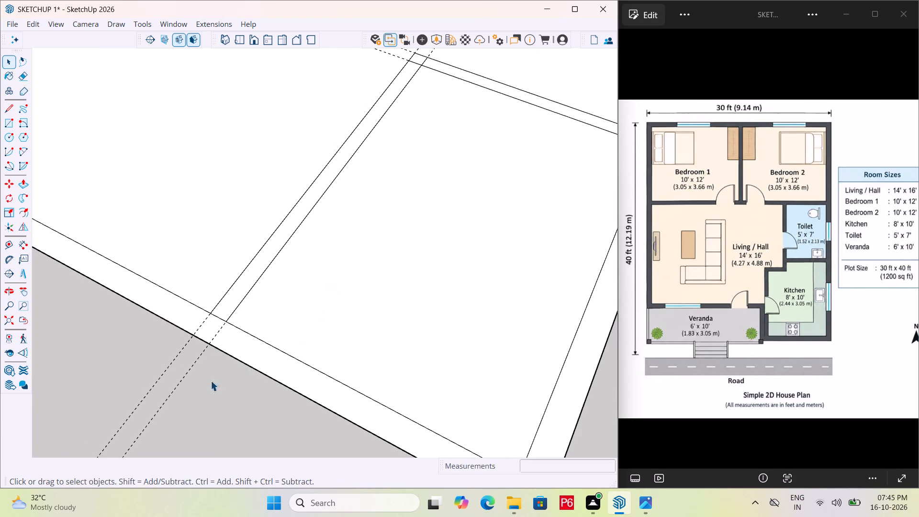
Erase the two lengthwise kitchen guide lines and the short edge closing the kitchen wall's end at the road-side outer wall.
key(e)
drag(155, 352, 183, 373)
click(207, 389)
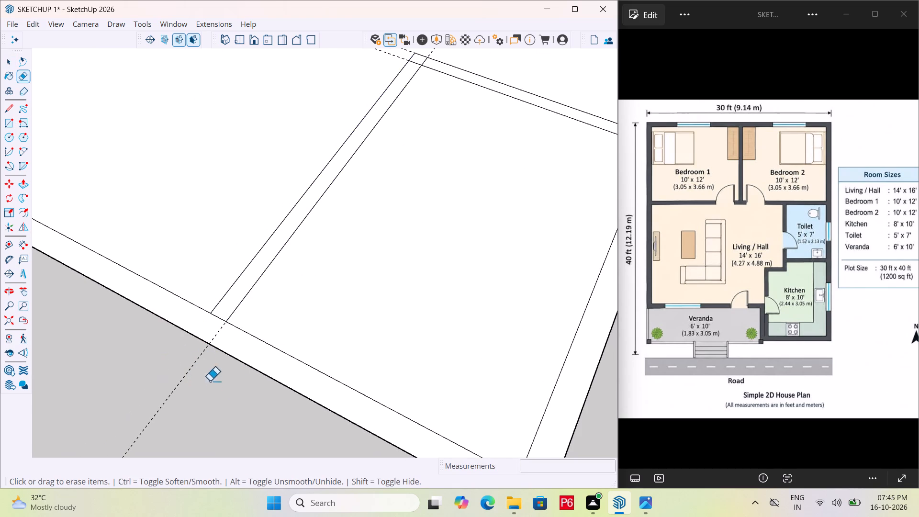
drag(147, 371, 187, 392)
drag(187, 392, 191, 386)
click(218, 315)
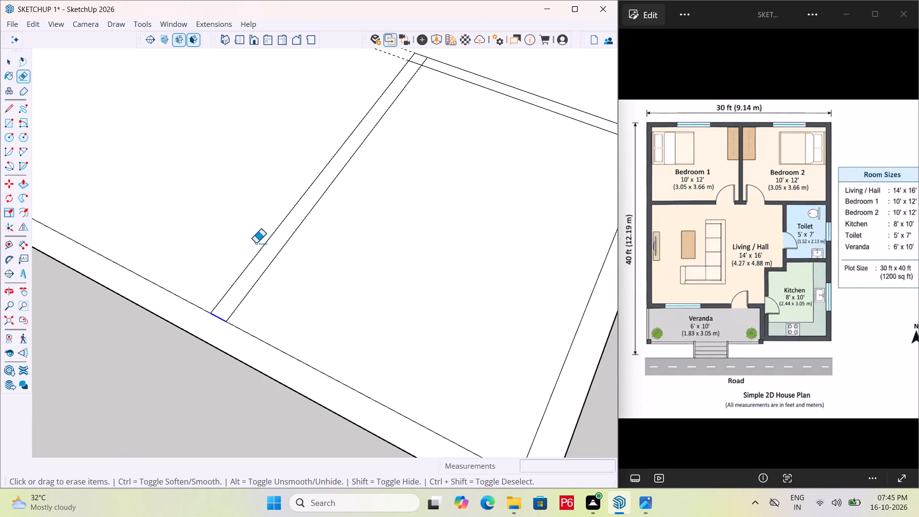
Erase the overlapping edges inside the corner where the two kitchen walls meet, along with the remaining two guide lines.
scroll(252, 258, down, 4)
middle_drag(232, 296, 162, 402)
scroll(421, 145, up, 12)
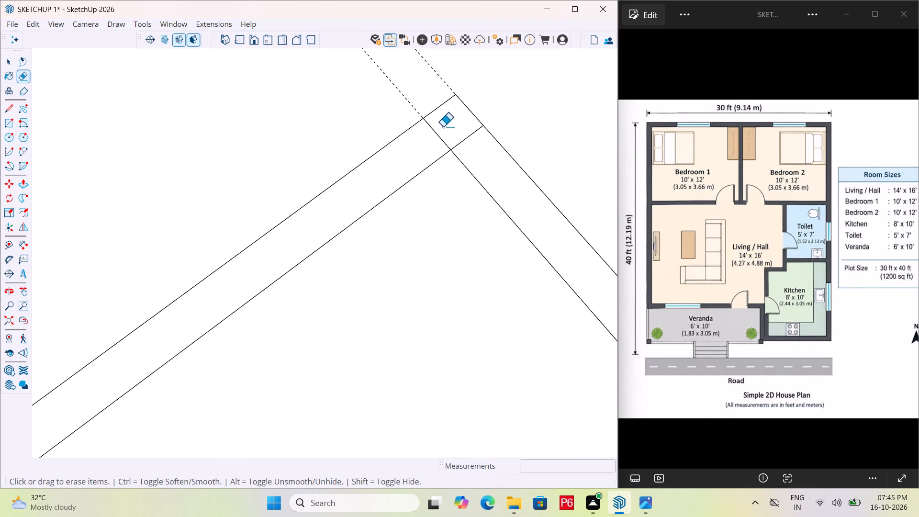
triple_click(435, 135)
click(464, 135)
click(468, 142)
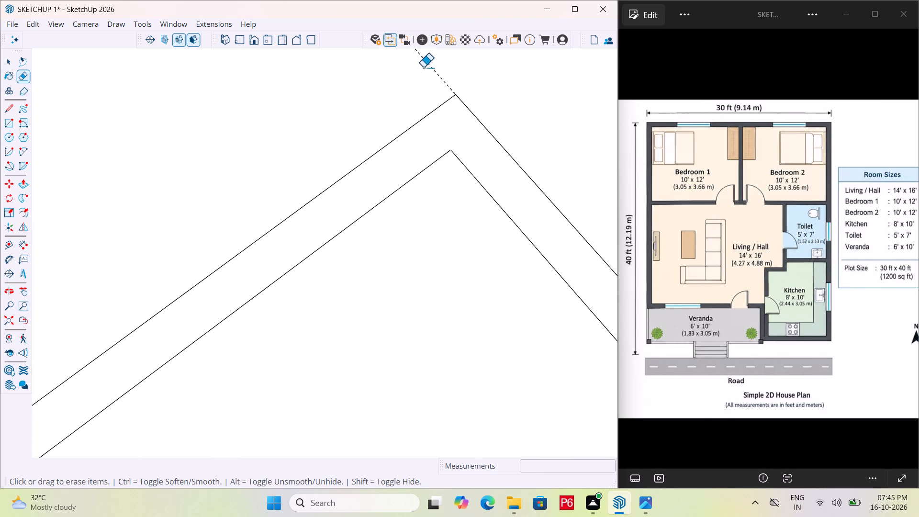
drag(423, 67, 430, 64)
Erase the short edge closing the kitchen cross wall's end where it meets the toilet-side outer wall.
scroll(335, 111, down, 16)
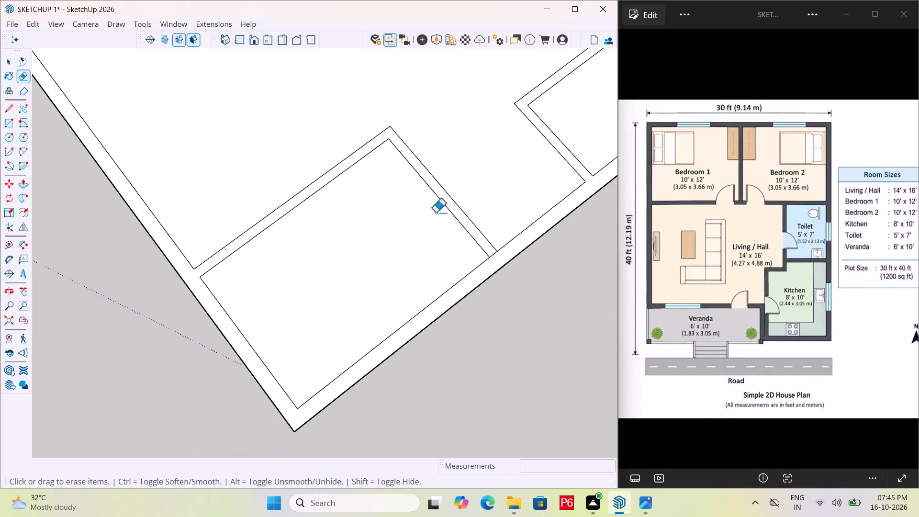
middle_drag(488, 271, 558, 125)
scroll(558, 125, up, 5)
scroll(454, 299, up, 6)
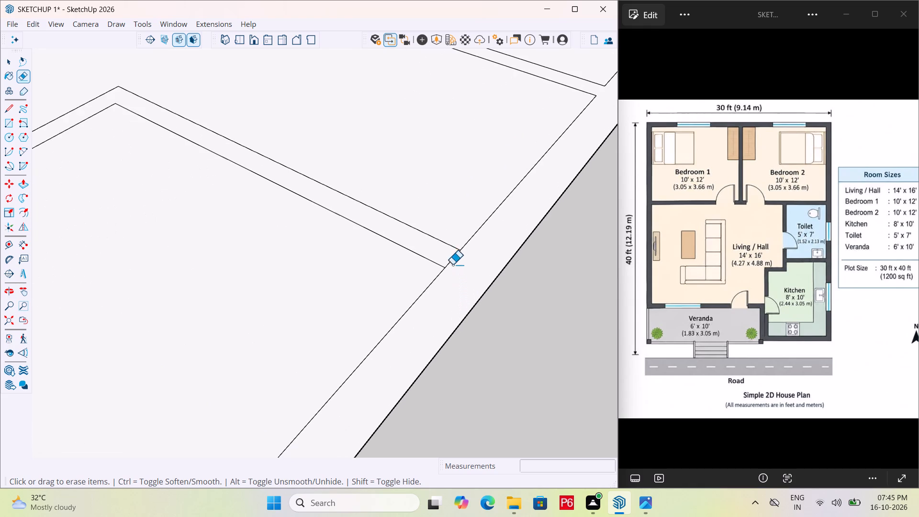
double_click(451, 258)
scroll(450, 301, down, 18)
Save the model.
key(ctrl+s)
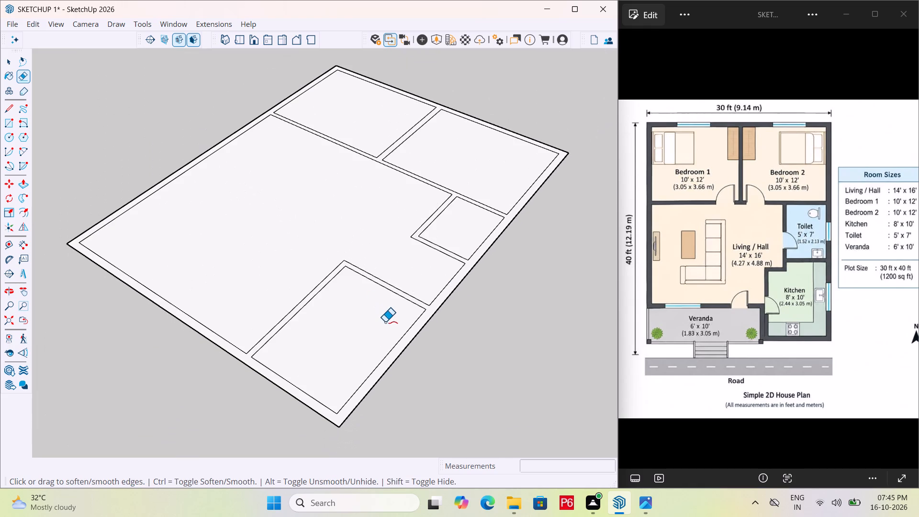
key(ctrl+s)
key(ctrl+s)
key(ctrl+s)
key(ctrl+s)
key(ctrl+s)
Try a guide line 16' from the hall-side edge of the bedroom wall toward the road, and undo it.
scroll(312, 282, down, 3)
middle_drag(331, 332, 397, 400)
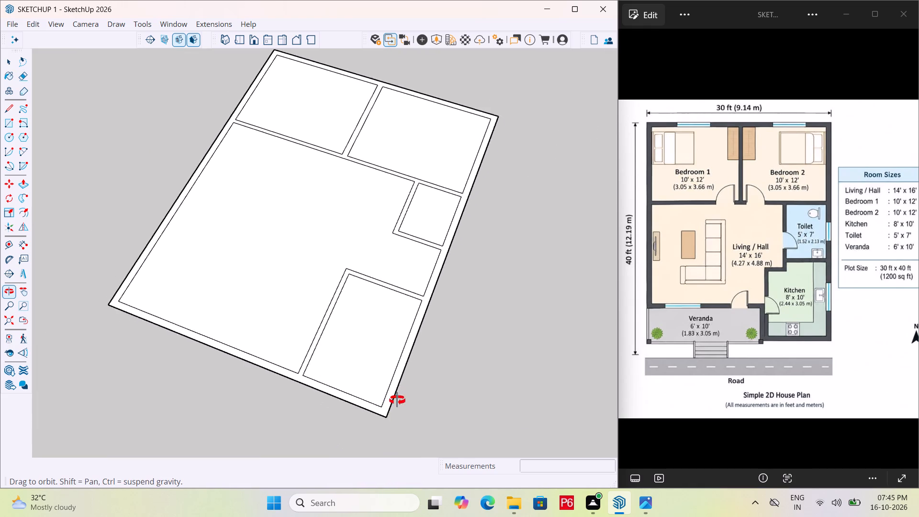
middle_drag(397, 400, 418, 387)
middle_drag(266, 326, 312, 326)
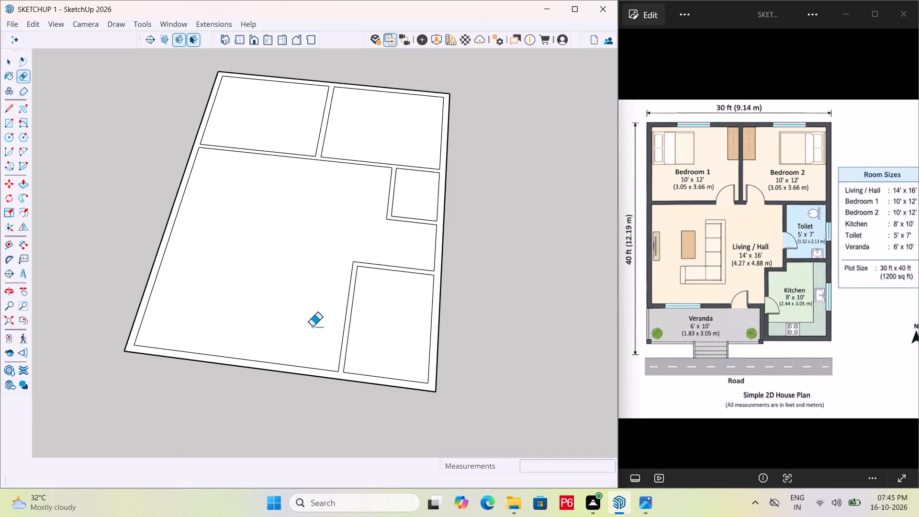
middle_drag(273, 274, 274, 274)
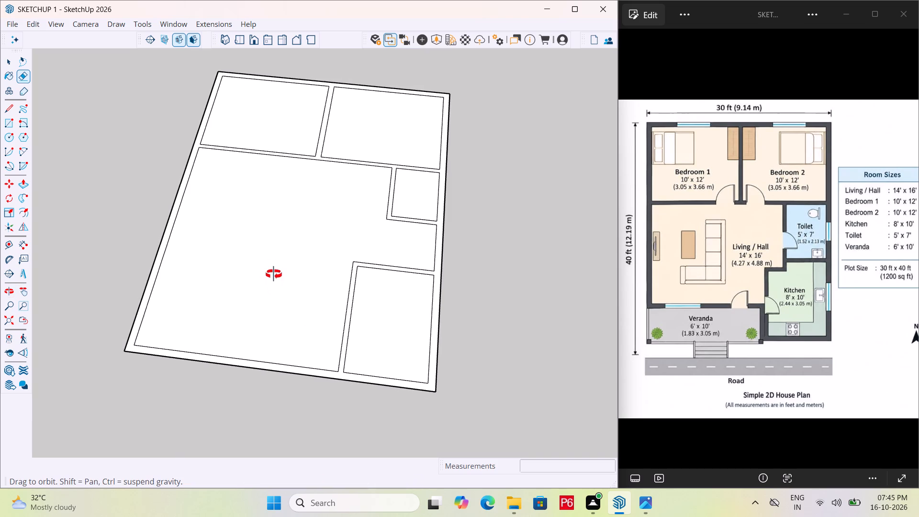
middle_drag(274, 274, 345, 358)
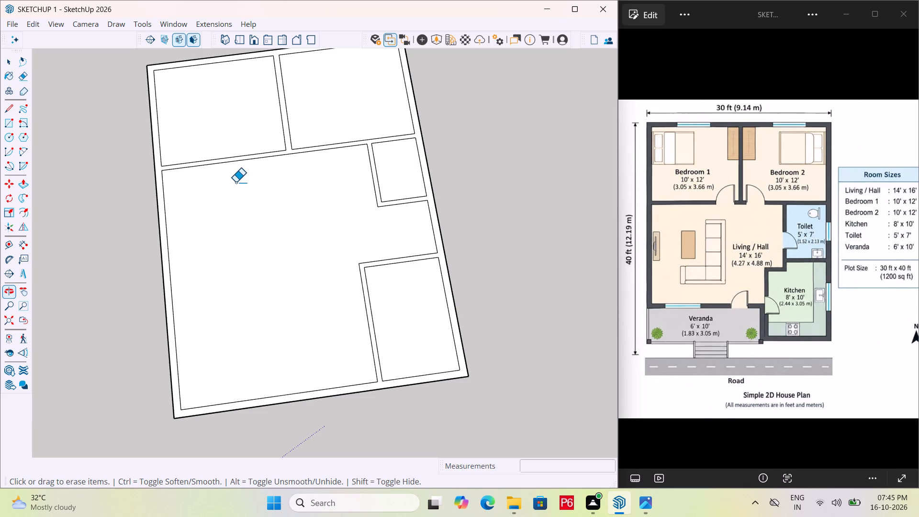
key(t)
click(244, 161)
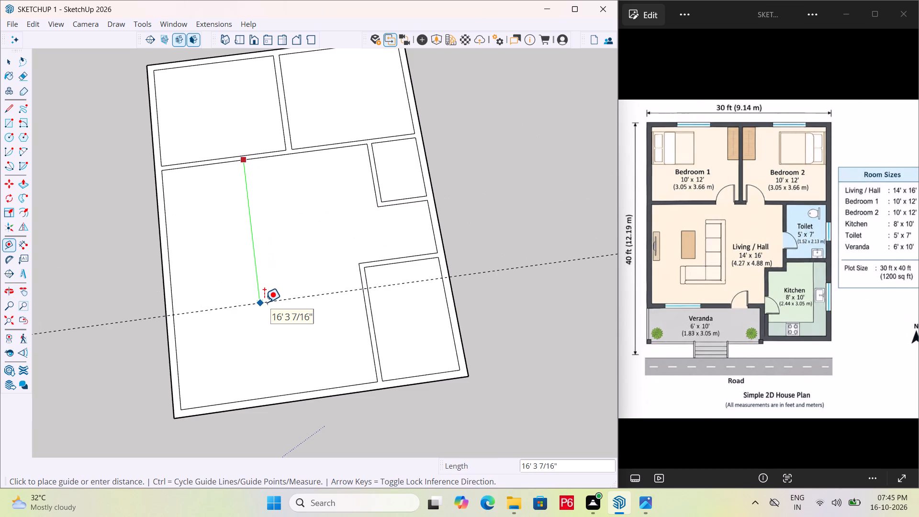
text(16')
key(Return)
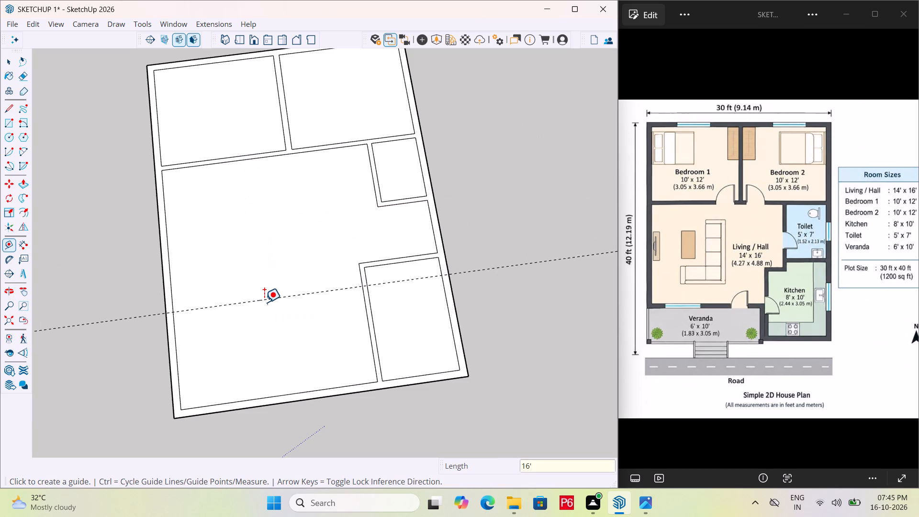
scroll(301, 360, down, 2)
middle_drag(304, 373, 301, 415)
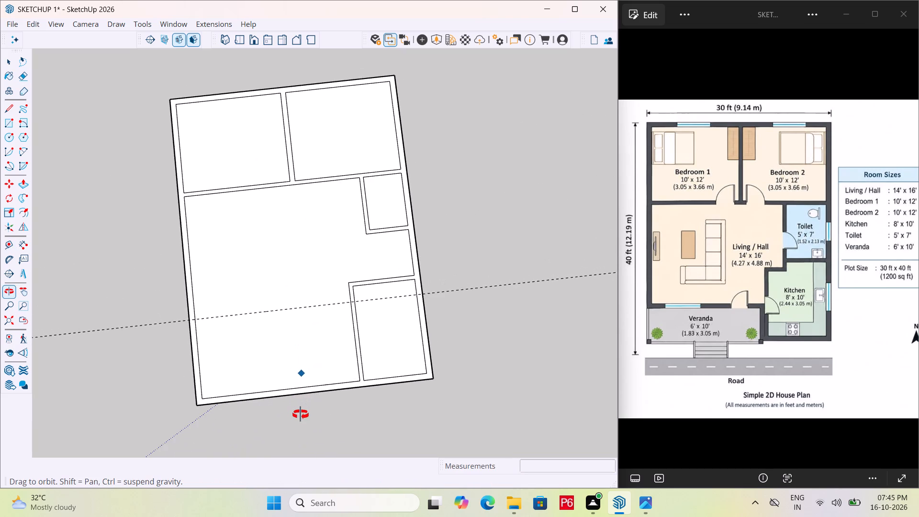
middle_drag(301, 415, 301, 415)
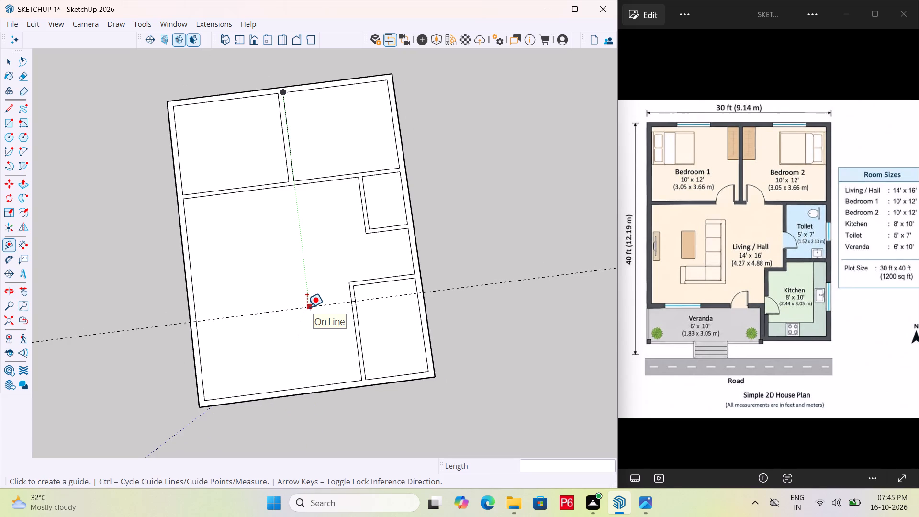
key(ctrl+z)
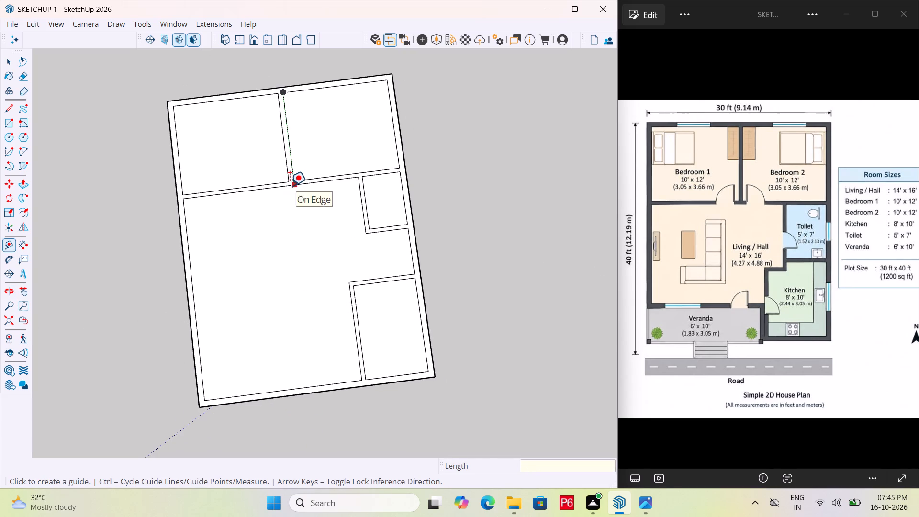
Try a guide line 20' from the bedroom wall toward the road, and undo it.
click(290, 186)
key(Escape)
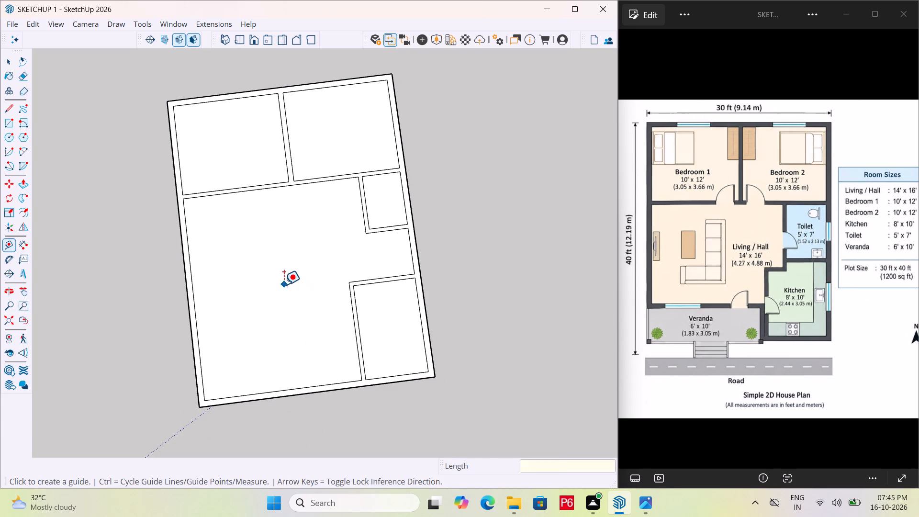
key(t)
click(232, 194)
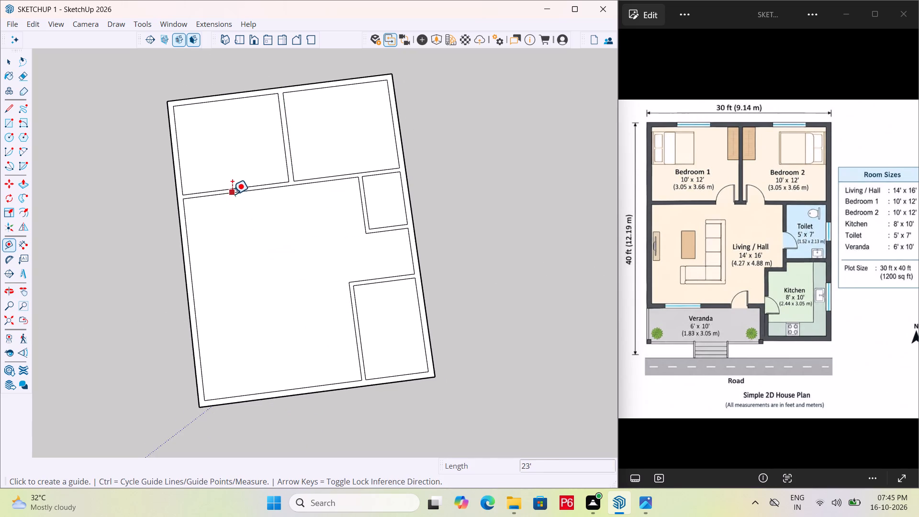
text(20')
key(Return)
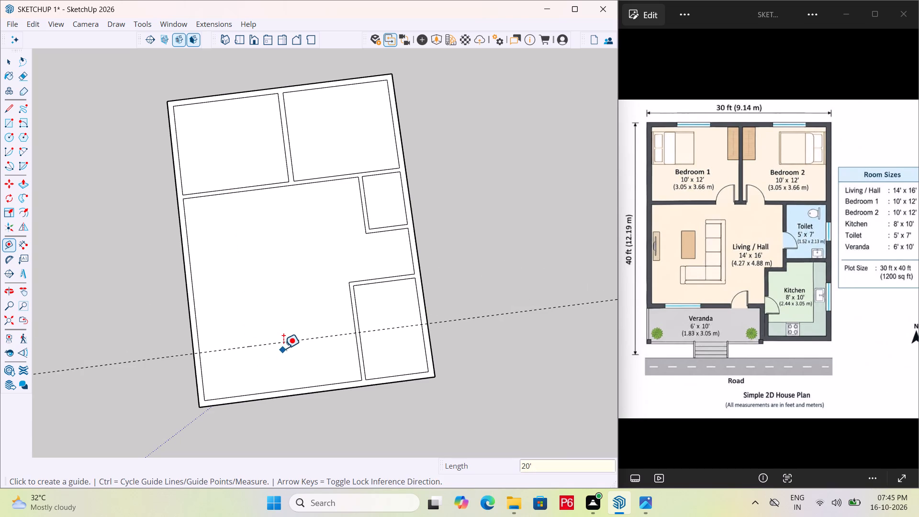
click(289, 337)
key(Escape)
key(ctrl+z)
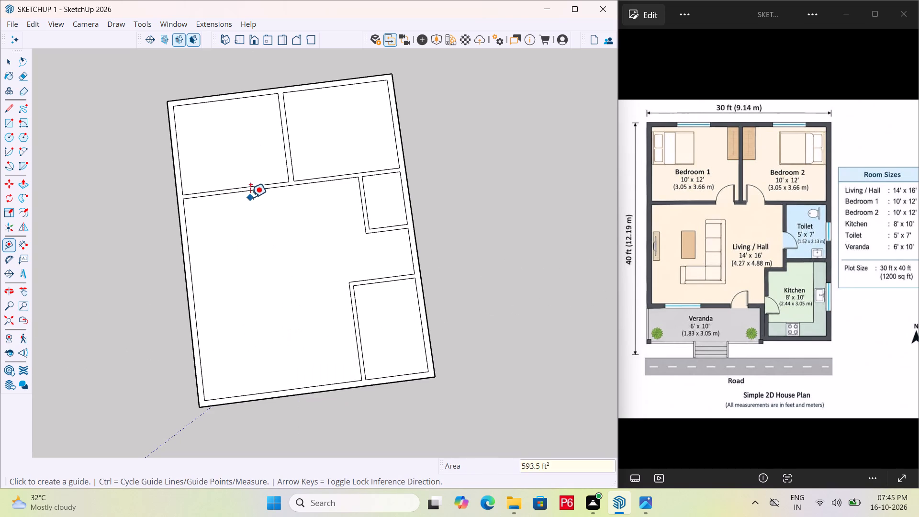
Place a guide line 19' from the bedroom wall toward the road, and another 9" further toward the road.
click(255, 190)
text(19')
key(Return)
key(space)
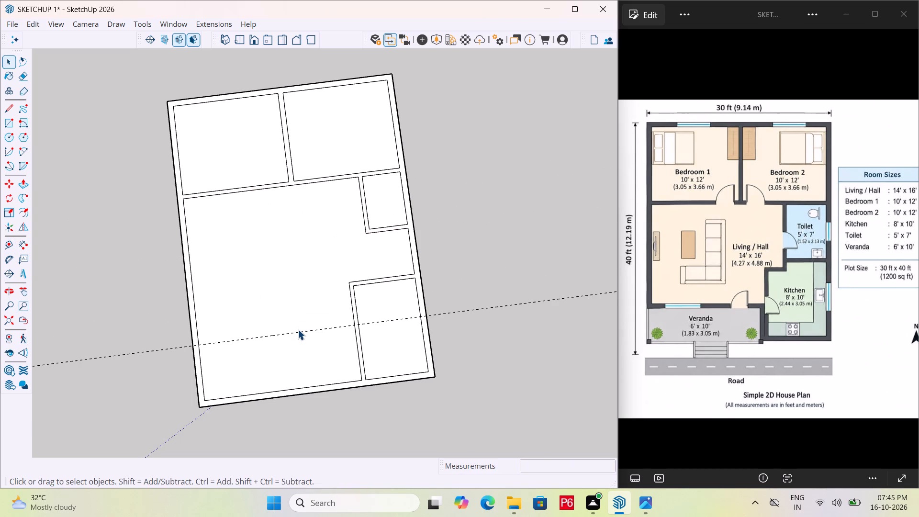
key(space)
key(t)
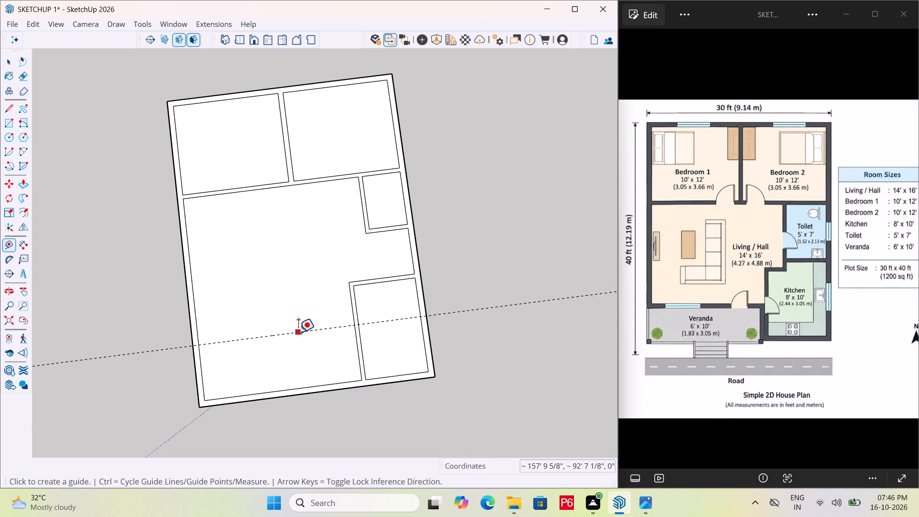
click(298, 333)
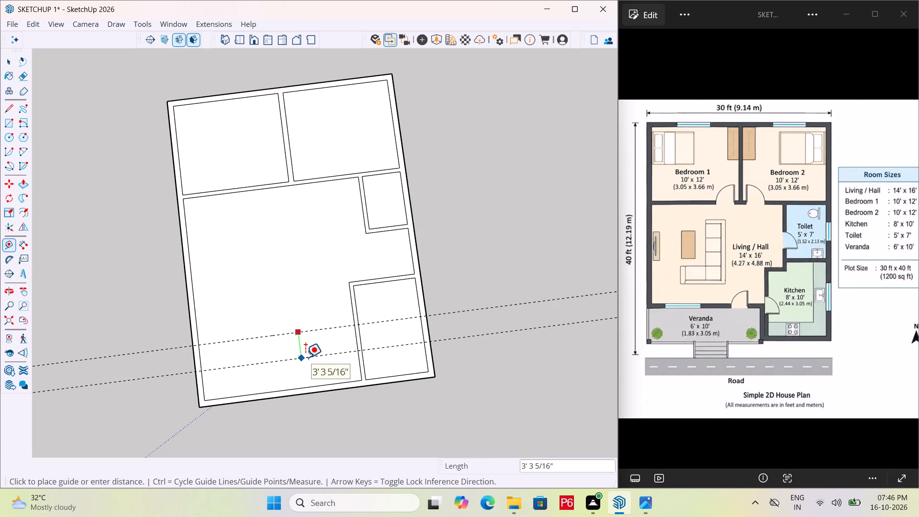
key(9)
key(shift+quotedbl)
key(Return)
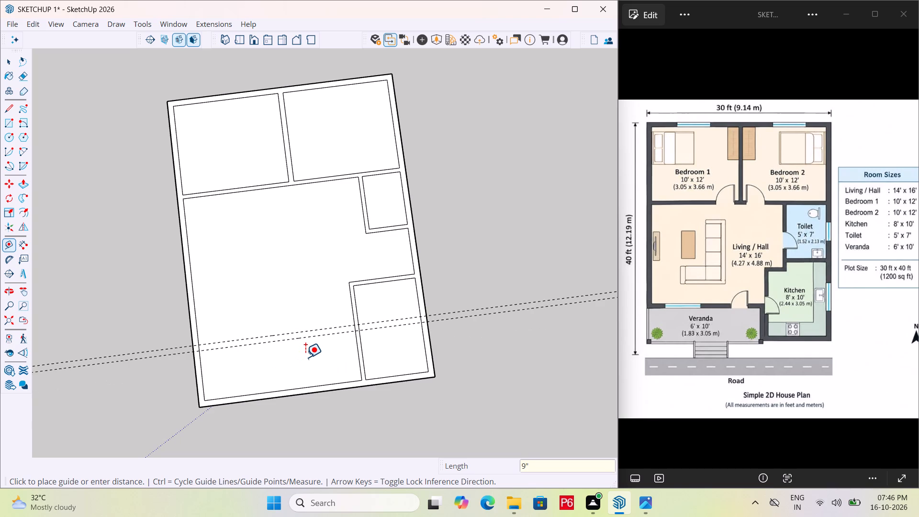
Draw the wall between hall and veranda as a 9" by 20' rectangle between the guides, from the outer wall's inner edge to the kitchen wall.
scroll(311, 357, up, 4)
middle_drag(264, 350, 221, 188)
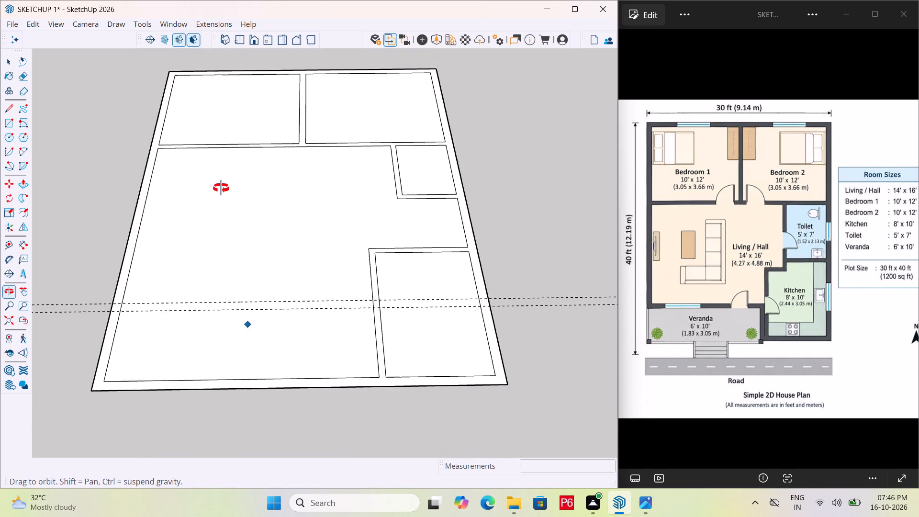
middle_drag(221, 188, 292, 278)
text(RER)
scroll(129, 376, up, 5)
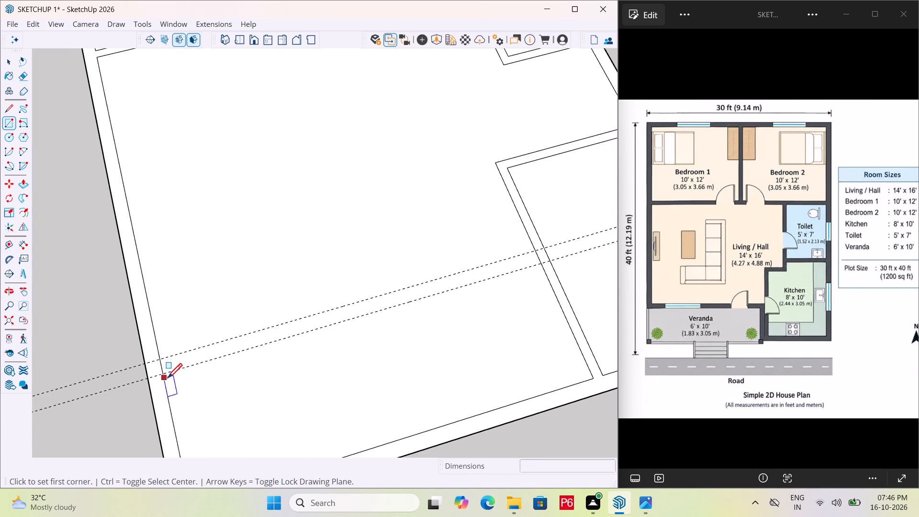
click(167, 372)
click(538, 248)
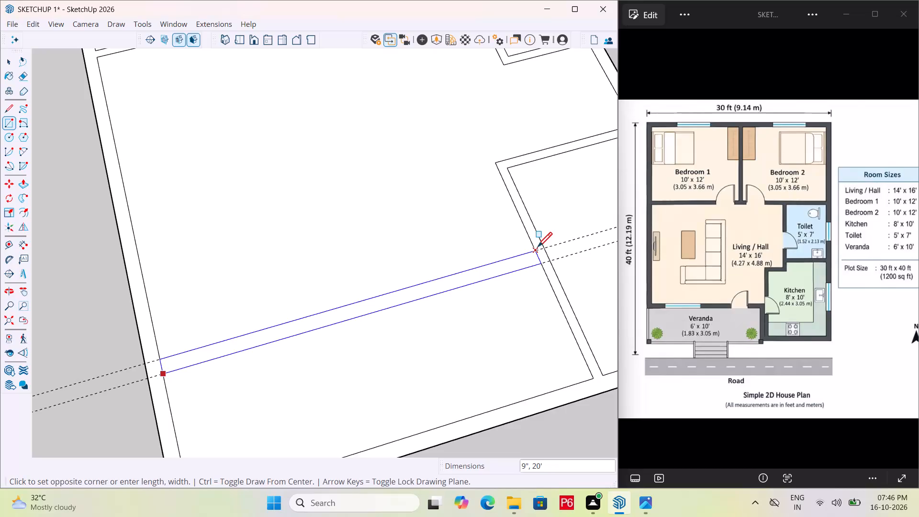
key(space)
scroll(287, 318, down, 2)
Erase the two guide lines running along the wall between hall and veranda.
key(e)
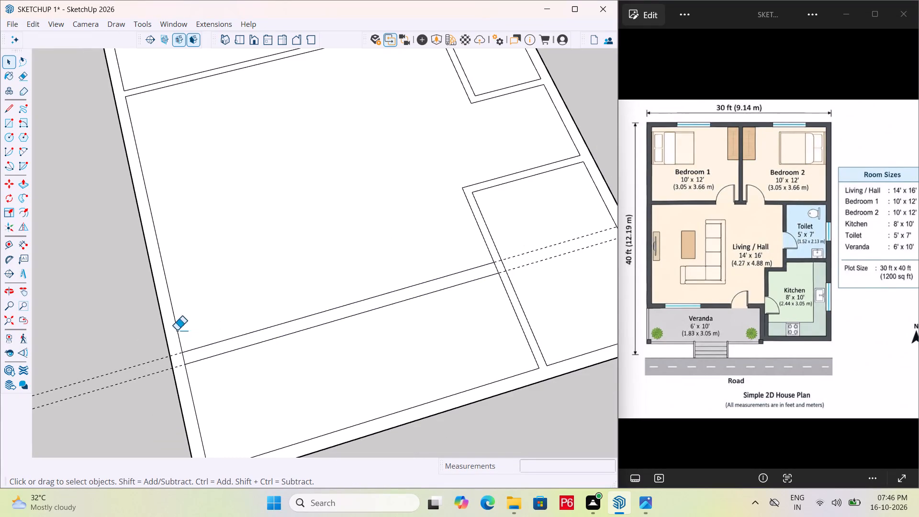
drag(109, 353, 117, 388)
click(117, 388)
scroll(180, 359, up, 4)
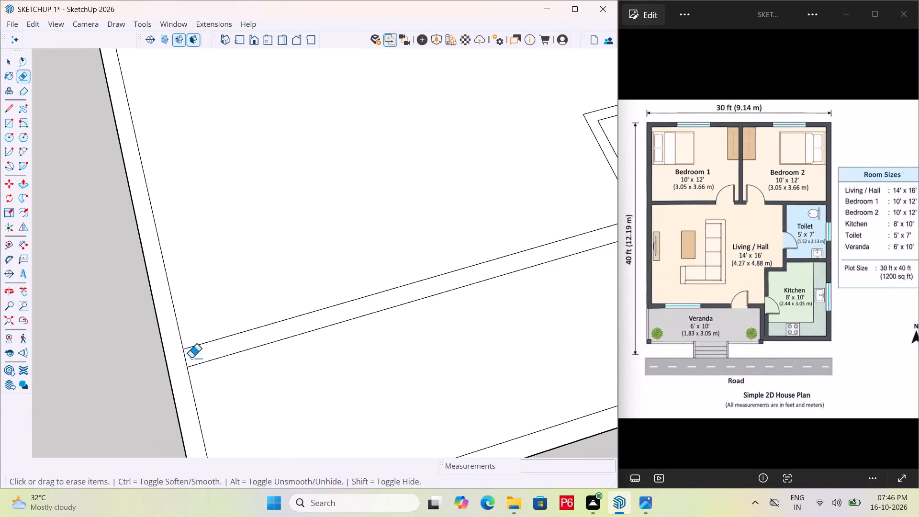
scroll(88, 395, down, 6)
scroll(134, 369, down, 4)
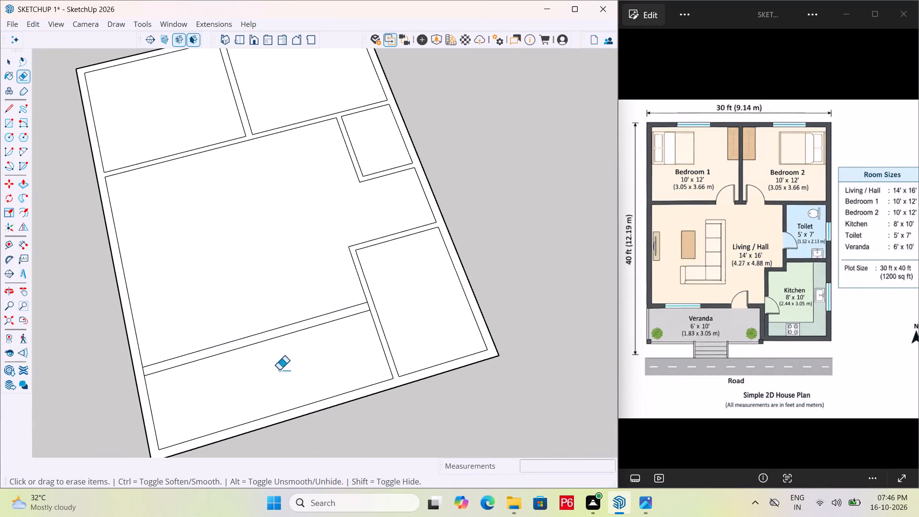
Erase the short edge where the wall between hall and veranda meets the kitchen wall.
middle_drag(370, 379, 339, 416)
scroll(347, 313, up, 6)
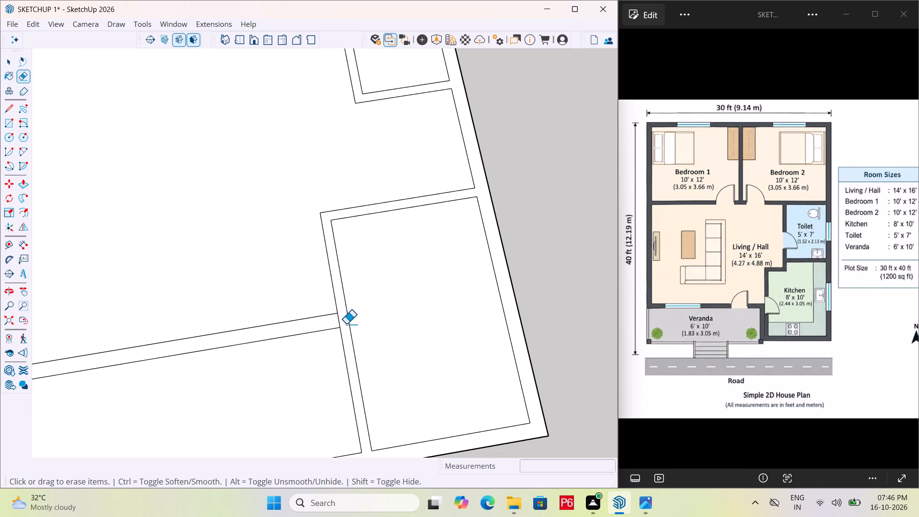
scroll(348, 323, up, 5)
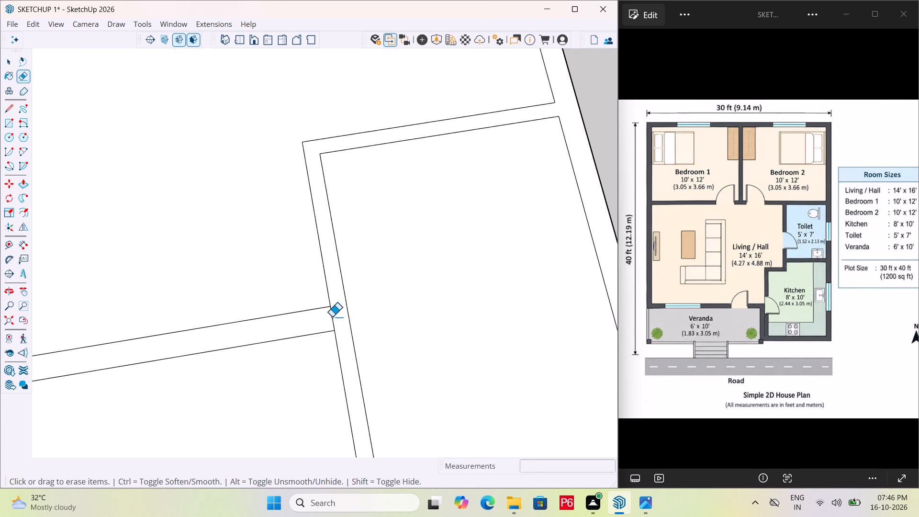
click(332, 316)
Draw a 9" line across the outer side wall, continuing the veranda-side edge of the wall between hall and veranda.
scroll(336, 305, down, 6)
scroll(378, 310, down, 6)
middle_drag(214, 408, 213, 385)
scroll(414, 310, down, 5)
middle_drag(259, 359, 297, 343)
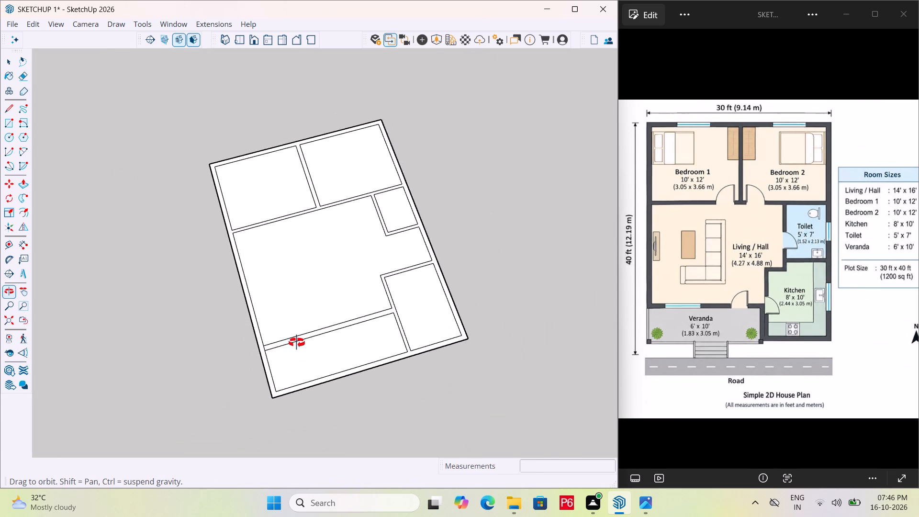
middle_drag(297, 343, 295, 367)
scroll(308, 359, up, 4)
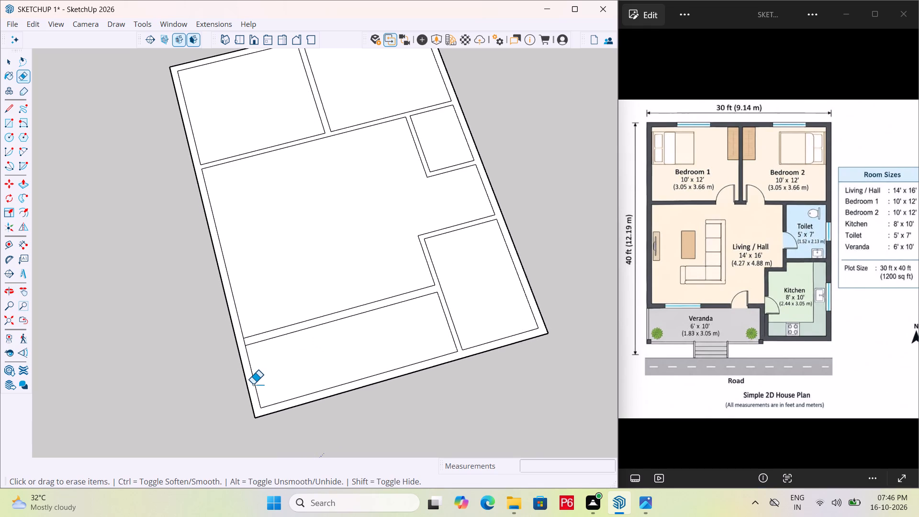
scroll(253, 384, up, 2)
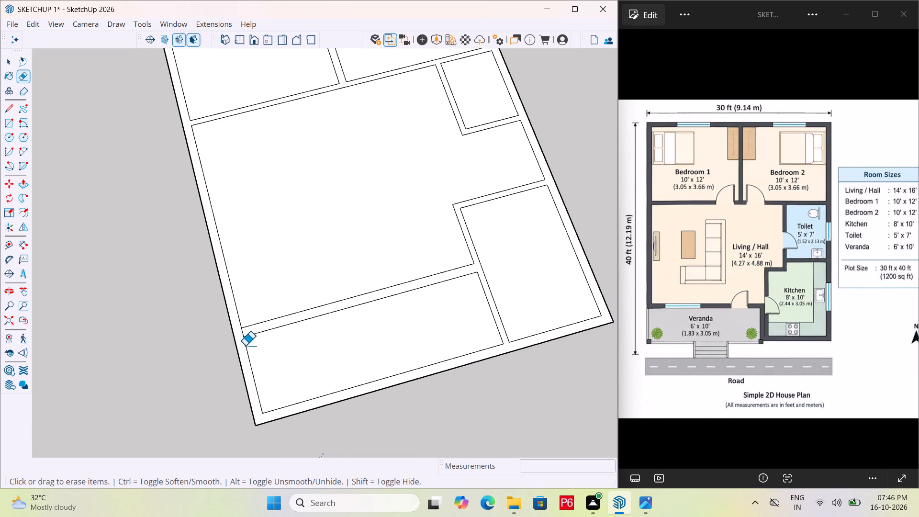
scroll(244, 337, up, 5)
scroll(245, 328, down, 1)
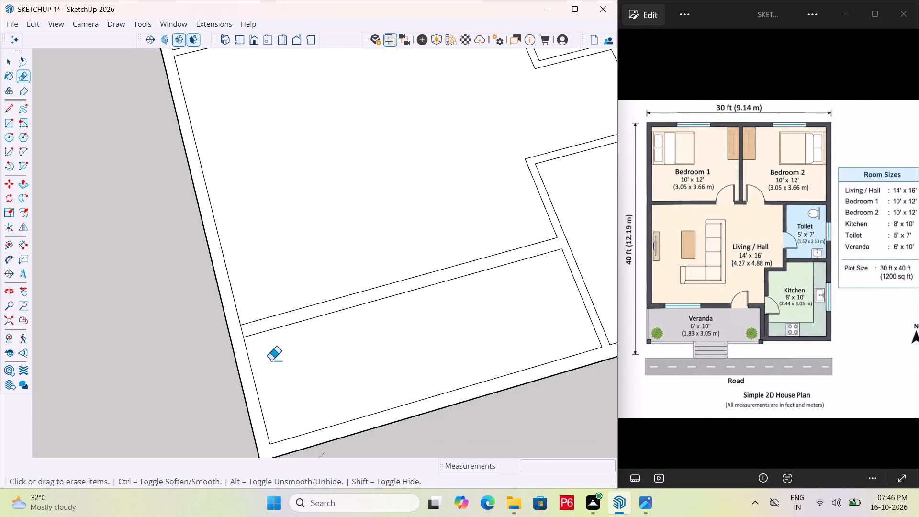
key(l)
key(space)
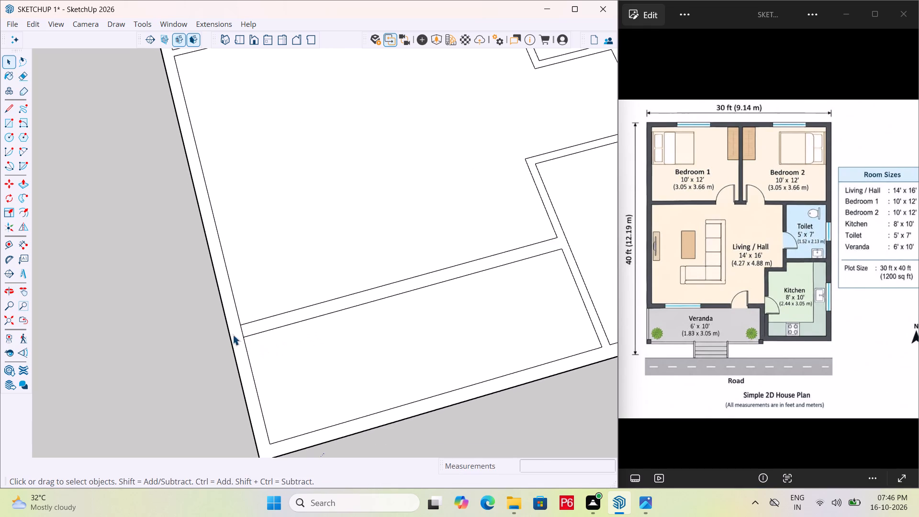
key(l)
scroll(246, 337, up, 4)
drag(246, 337, 203, 340)
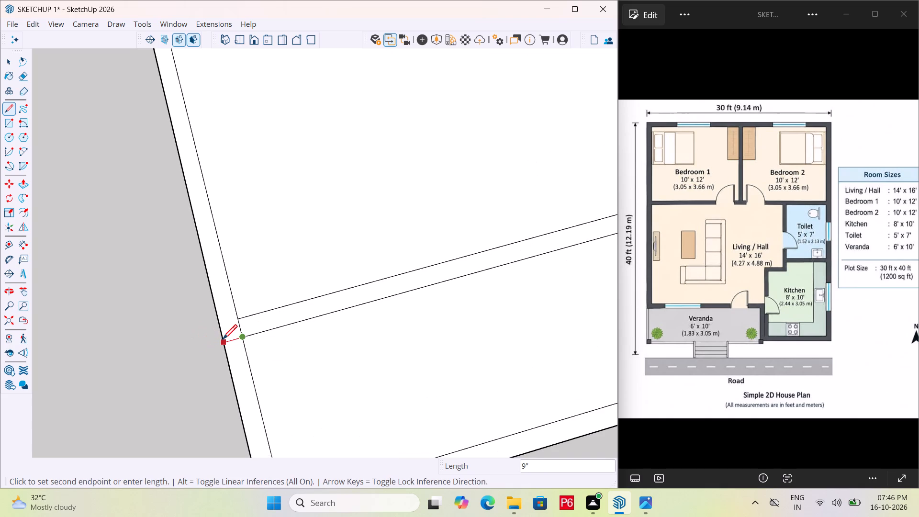
click(223, 341)
key(space)
Draw a 9" line across the road-side outer wall from the veranda's inner corner at the kitchen wall.
scroll(172, 328, down, 5)
scroll(572, 327, up, 5)
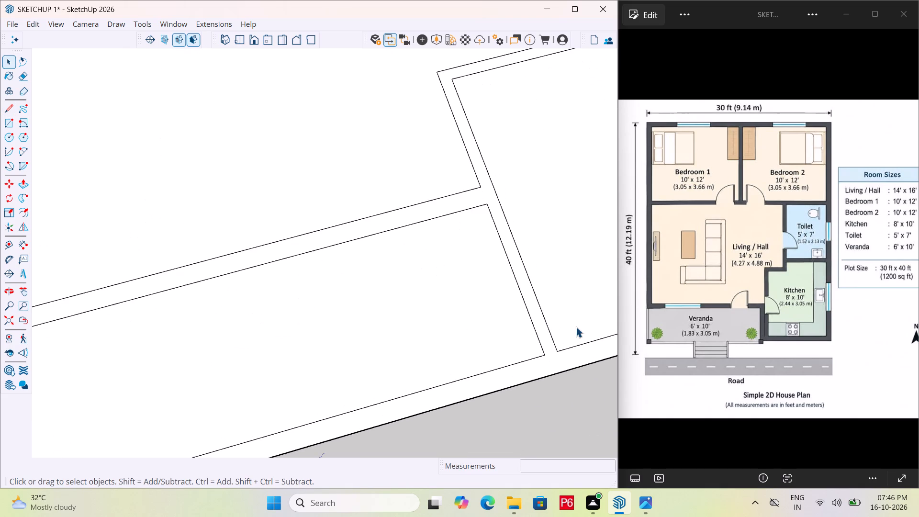
key(l)
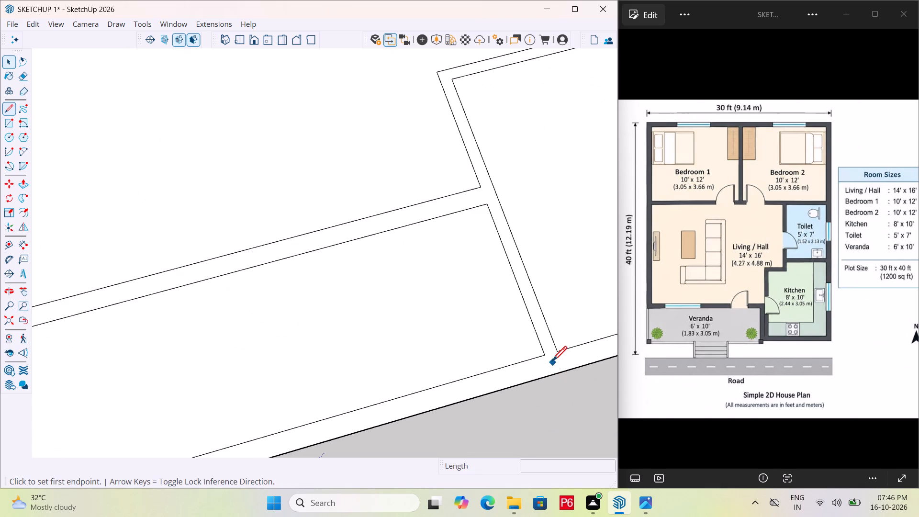
click(543, 356)
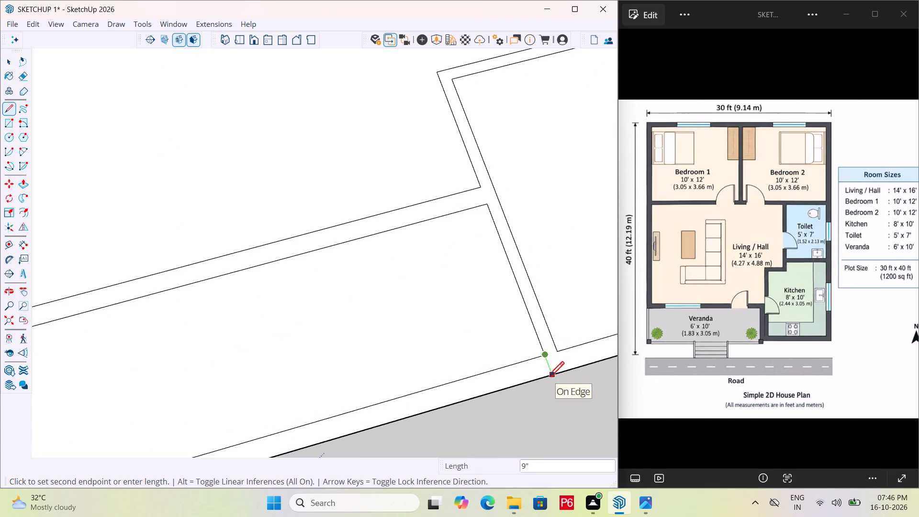
click(549, 378)
key(space)
Erase the short edge where the wall between hall and veranda meets the outer side wall.
scroll(466, 300, down, 6)
scroll(195, 366, up, 3)
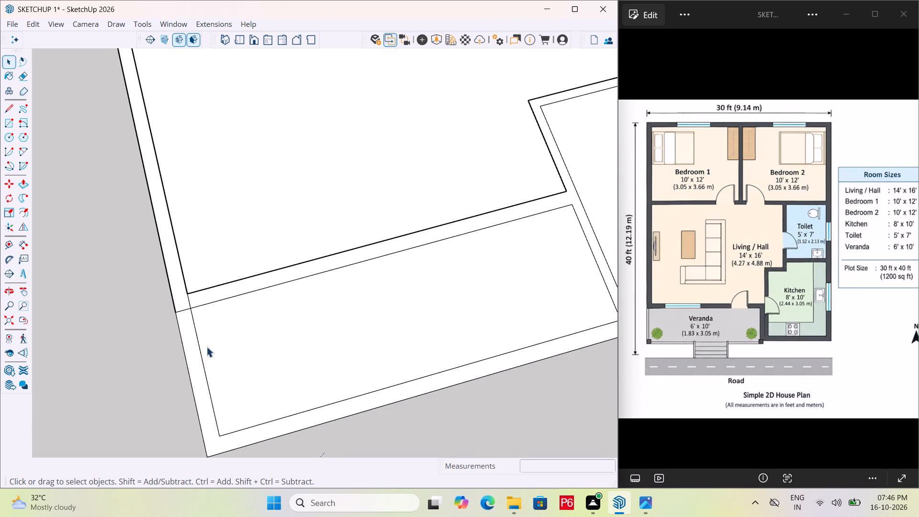
scroll(180, 303, up, 2)
key(e)
click(191, 298)
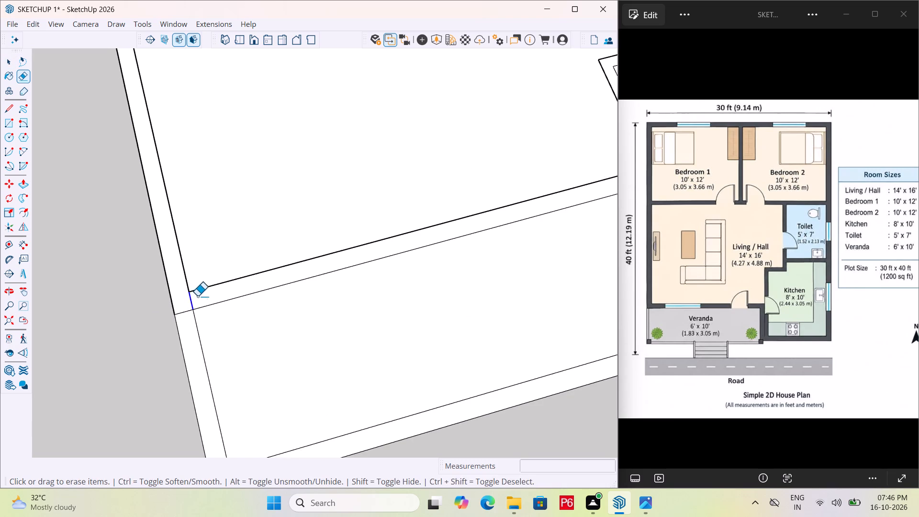
scroll(188, 286, down, 6)
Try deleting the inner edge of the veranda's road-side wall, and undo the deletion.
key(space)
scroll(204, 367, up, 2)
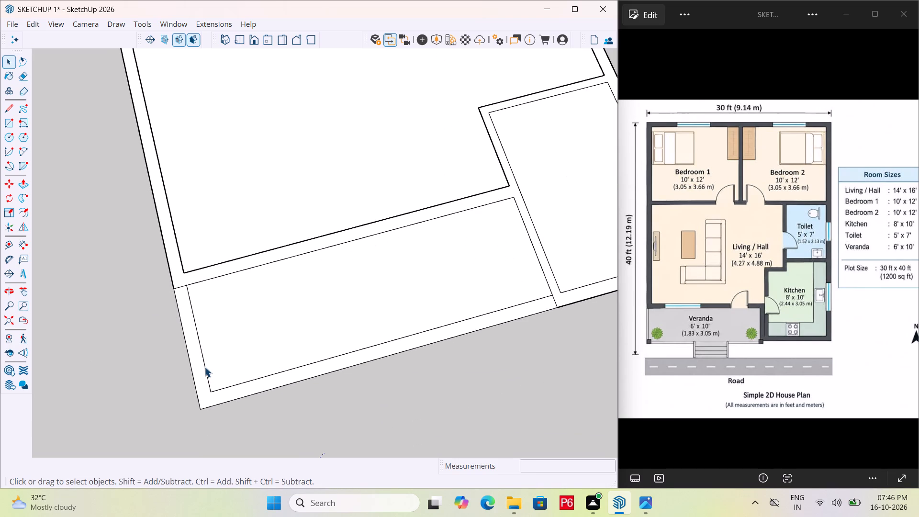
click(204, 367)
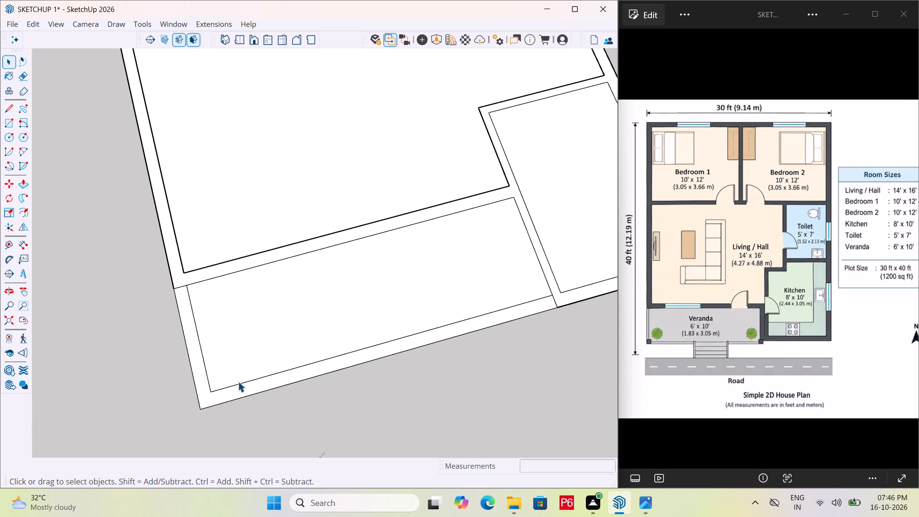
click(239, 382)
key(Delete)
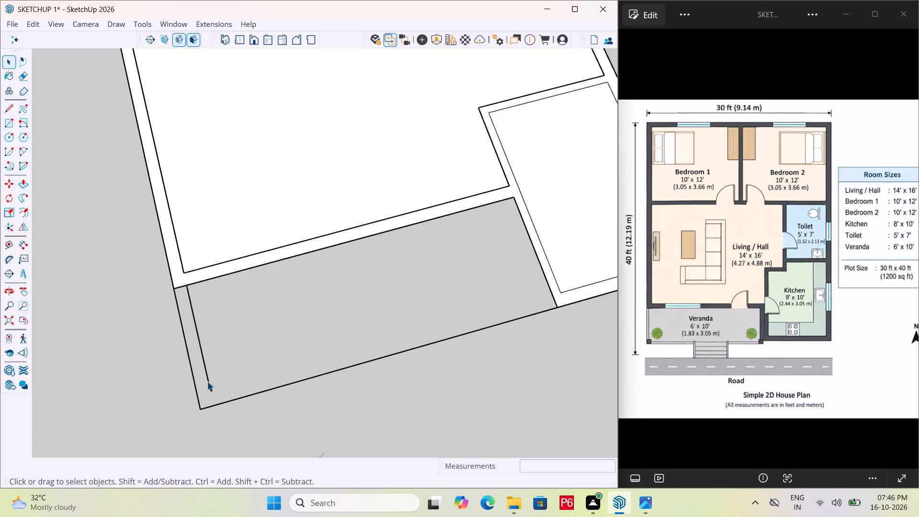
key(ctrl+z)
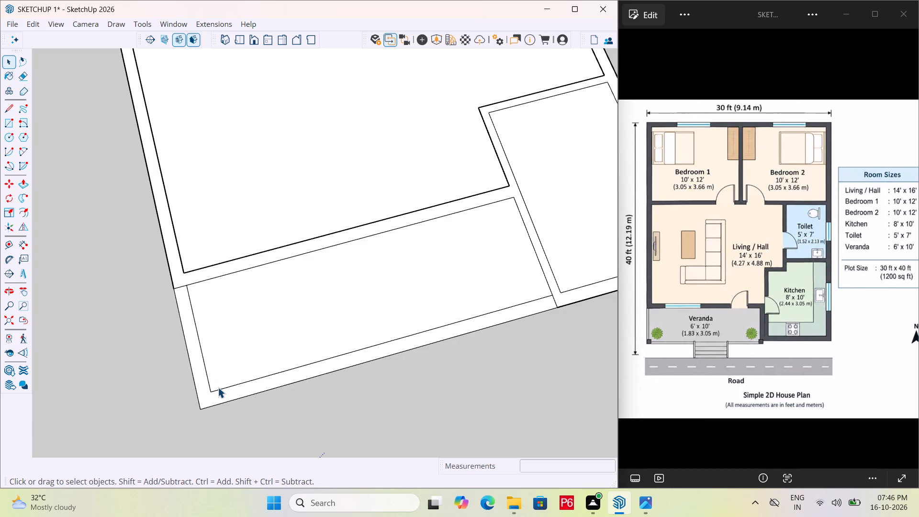
Place guide lines 4" inside the veranda's road-side outer edge and its outer side edge.
key(t)
click(245, 398)
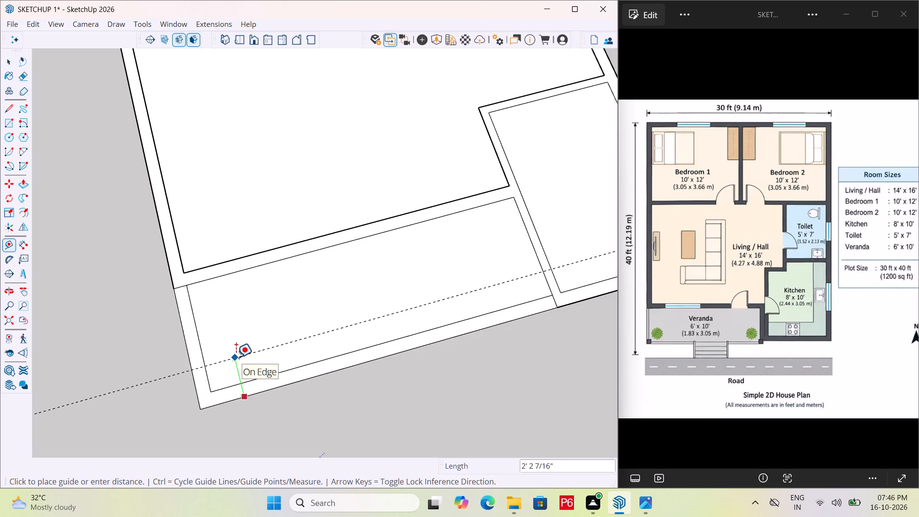
text(4")
key(Return)
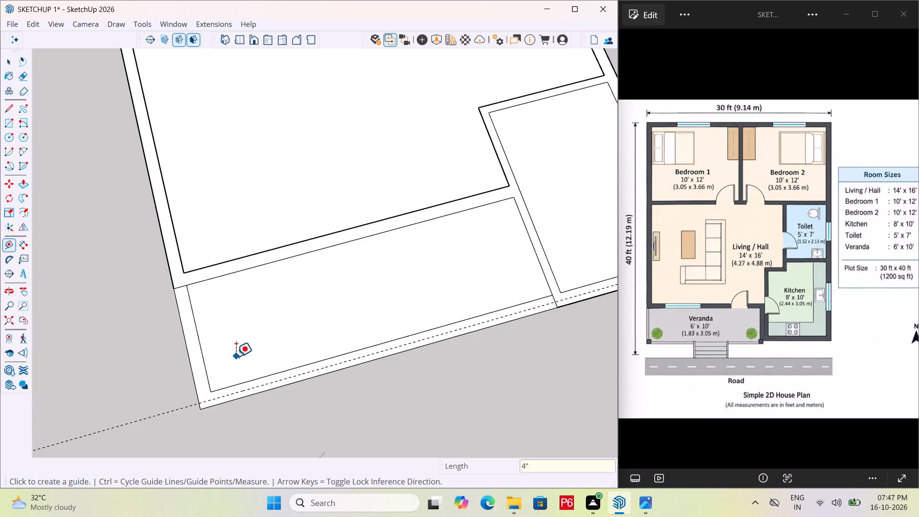
click(193, 379)
text(4")
key(Return)
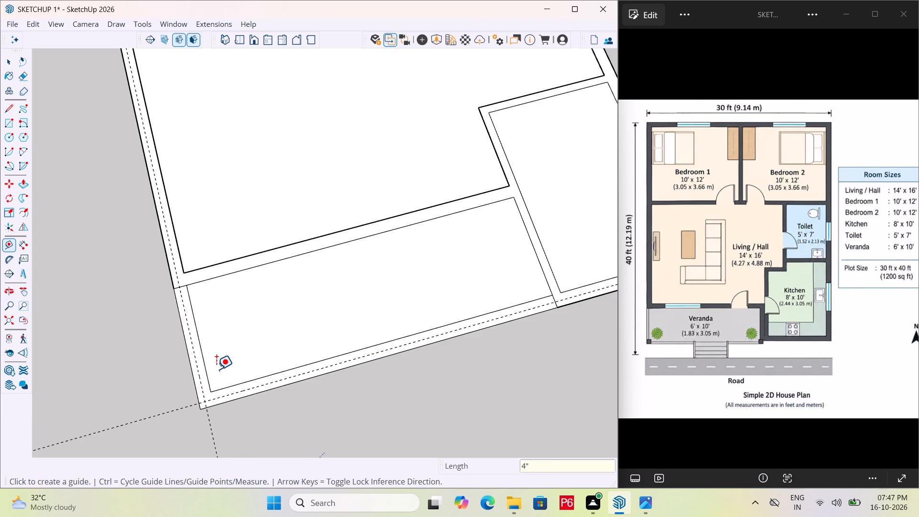
Draw lines along the 4" guides from the hall wall 6' 8" to the veranda's outer corner, and on to the kitchen wall.
key(l)
key(space)
scroll(182, 272, up, 2)
key(l)
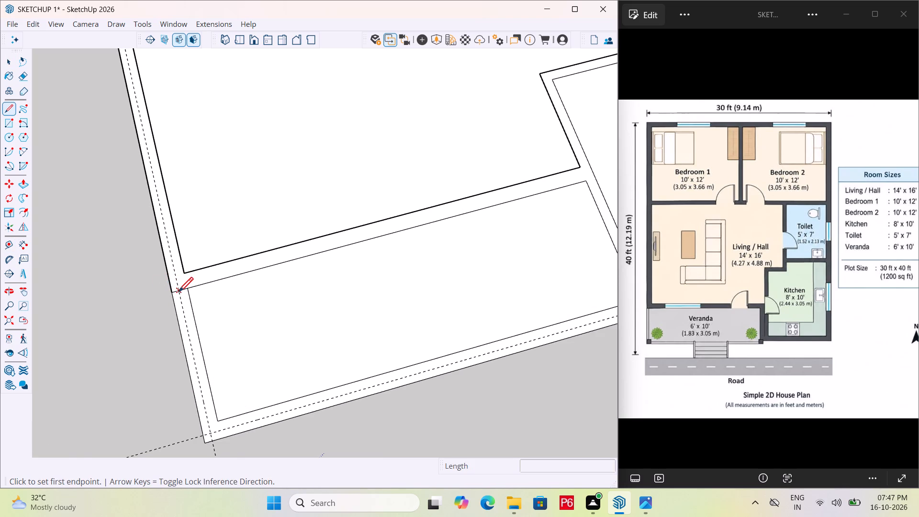
click(179, 293)
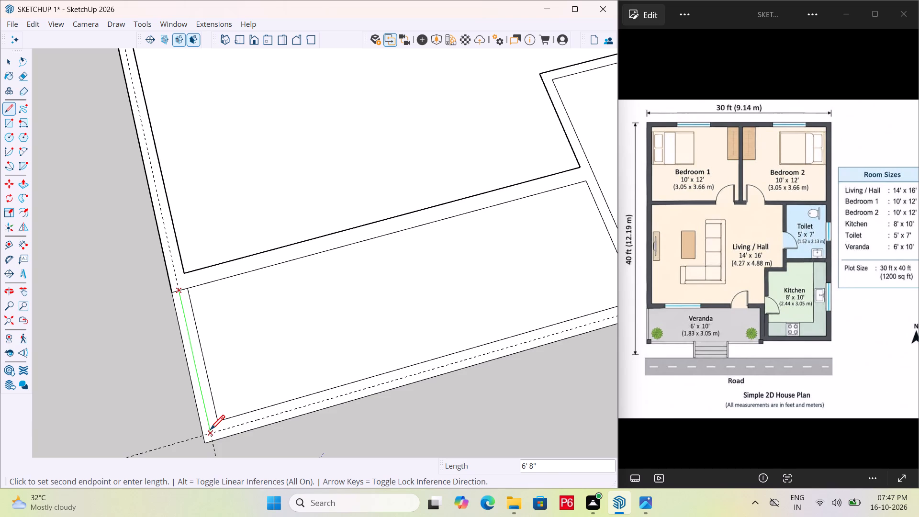
drag(210, 431, 216, 427)
scroll(368, 373, down, 1)
middle_drag(349, 370, 279, 366)
scroll(151, 334, down, 5)
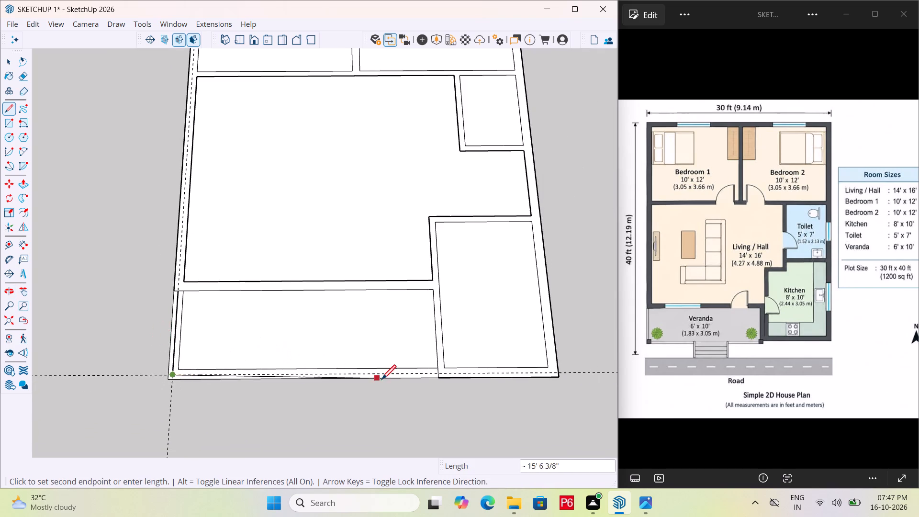
scroll(402, 381, up, 5)
click(454, 370)
key(space)
Erase the old 9" wall's inner edges along the veranda's side and road front.
scroll(470, 367, down, 2)
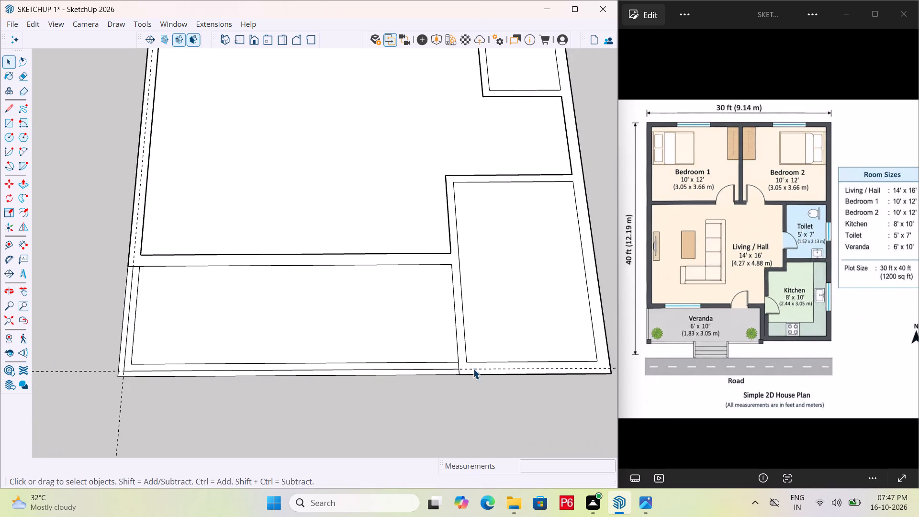
scroll(473, 369, down, 2)
scroll(155, 355, up, 3)
key(e)
double_click(163, 358)
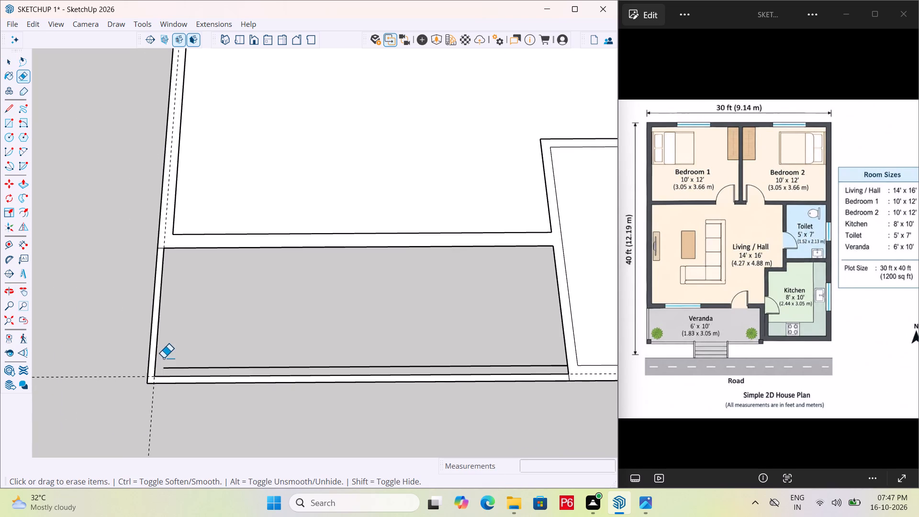
click(171, 369)
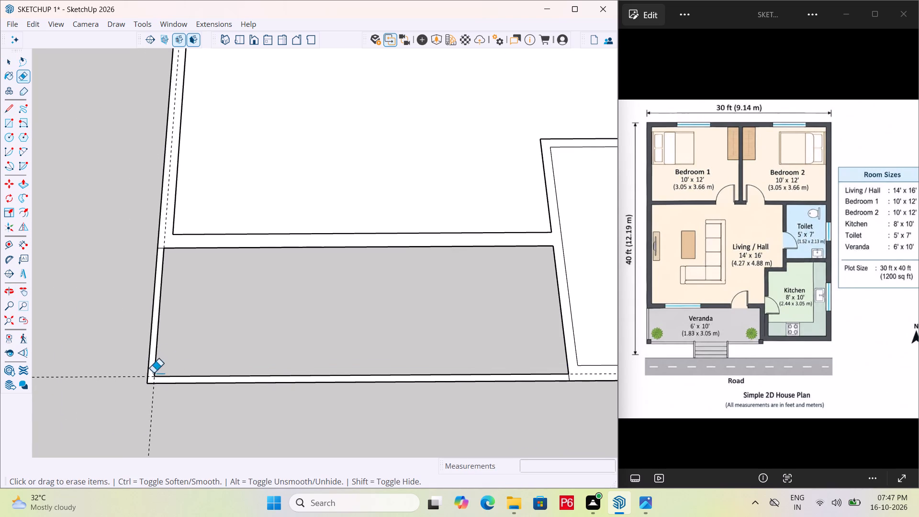
Erase the two guide lines crossing at the veranda's outer corner.
click(126, 372)
click(134, 369)
drag(134, 371, 135, 387)
click(135, 387)
drag(144, 409, 133, 400)
drag(130, 395, 126, 388)
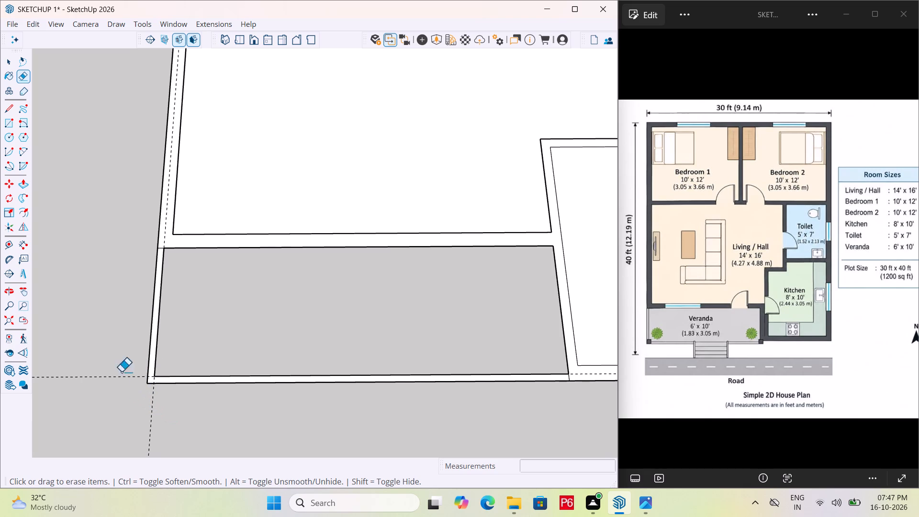
drag(115, 353, 124, 393)
drag(153, 418, 141, 424)
click(141, 424)
scroll(110, 402, down, 2)
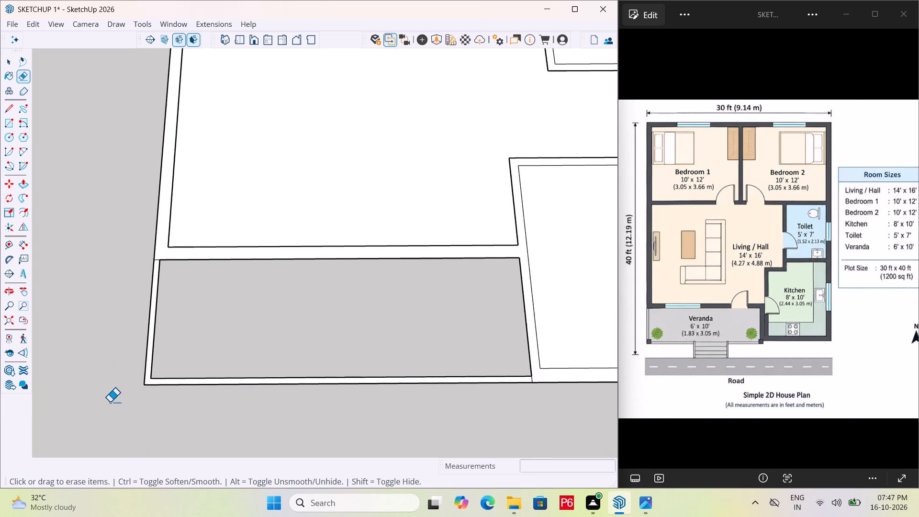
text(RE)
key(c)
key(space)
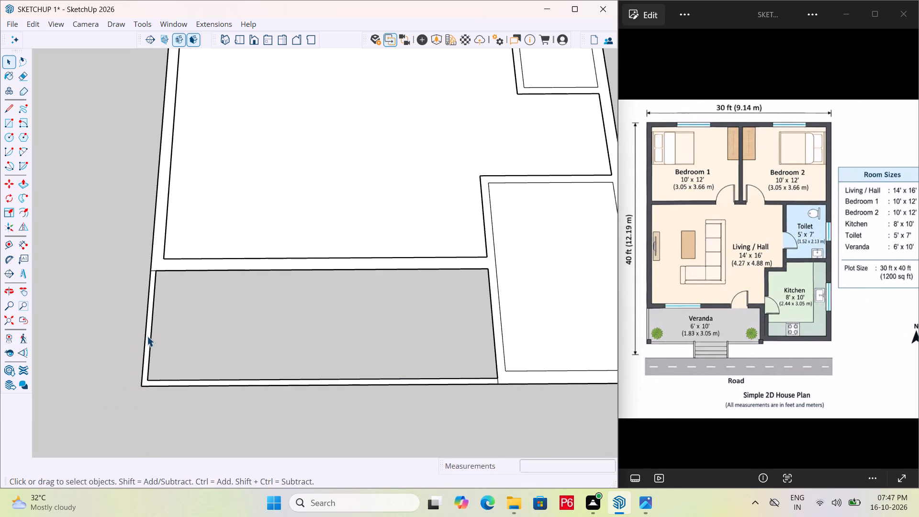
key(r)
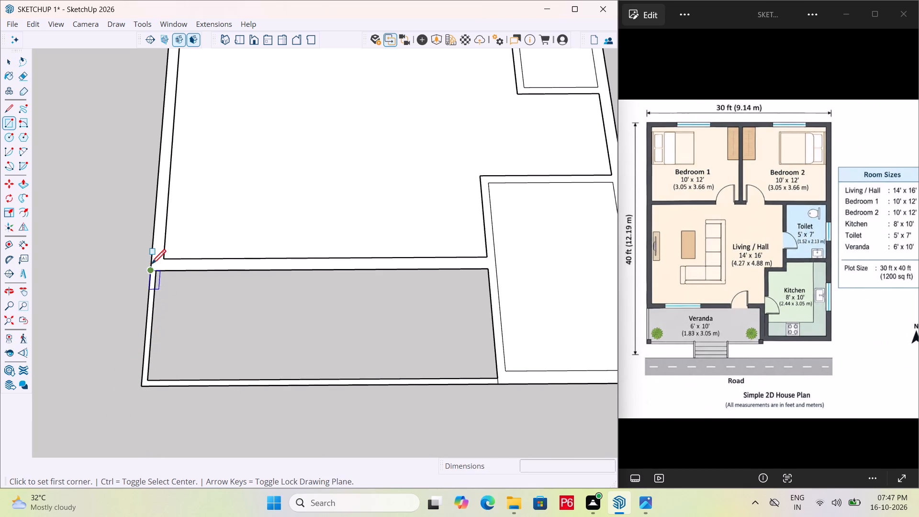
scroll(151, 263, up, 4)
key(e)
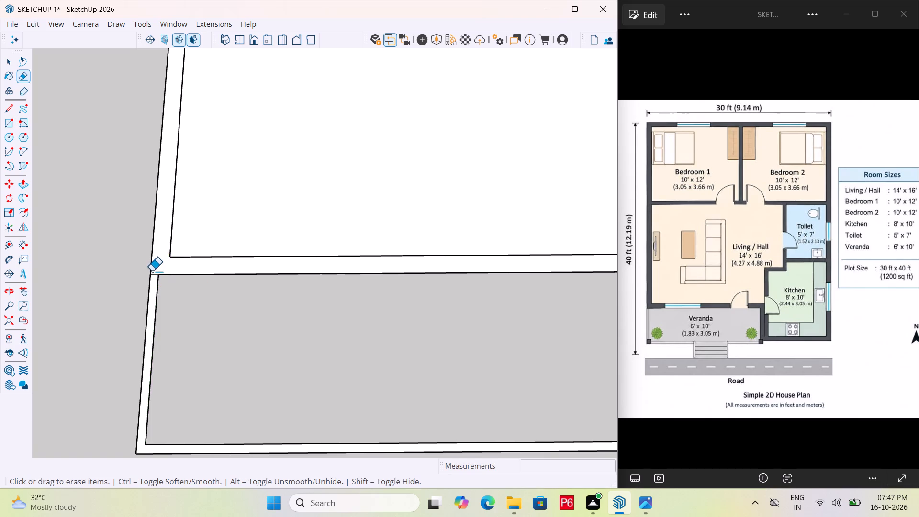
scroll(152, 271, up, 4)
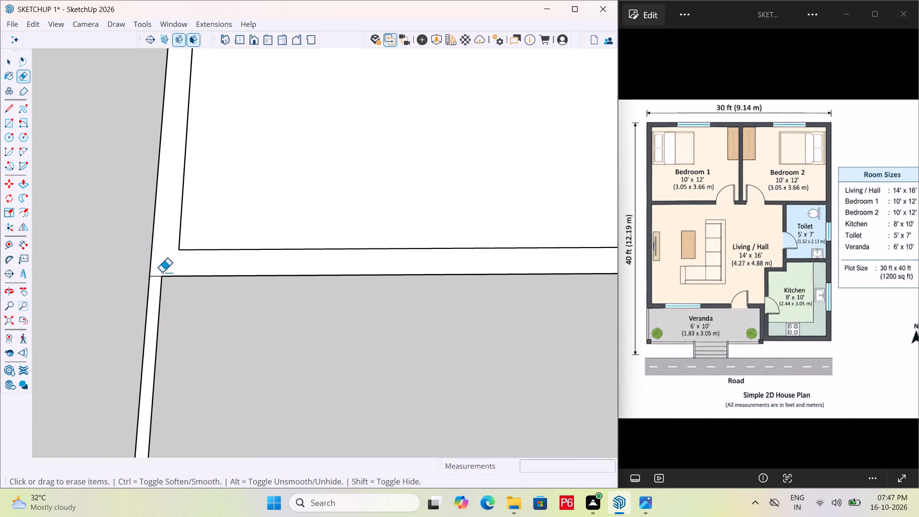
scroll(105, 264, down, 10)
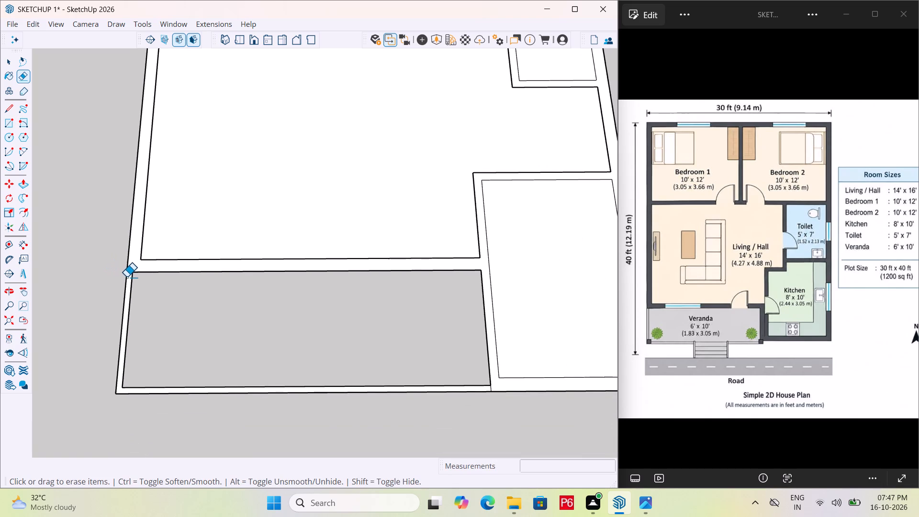
Draw a rectangle over the empty veranda area, from the thin wall's end at the hall wall to the opposite corner at the kitchen wall.
key(r)
click(132, 270)
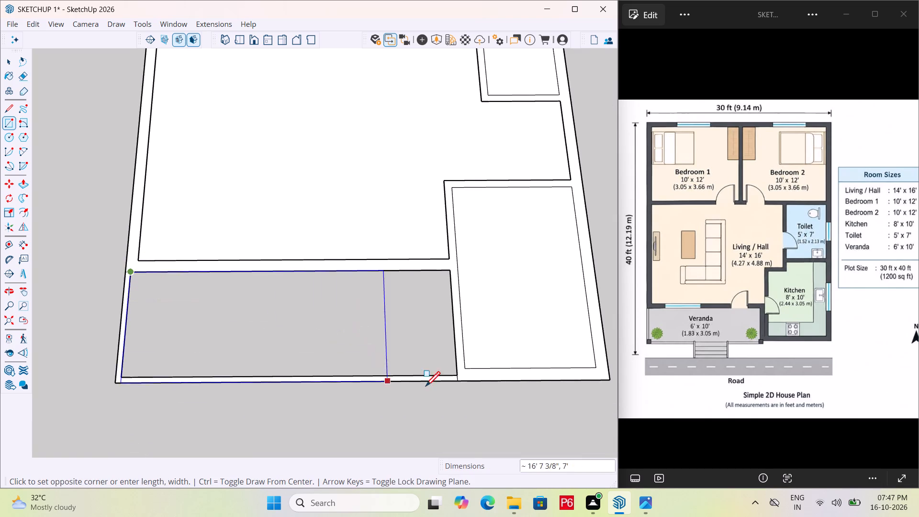
double_click(456, 377)
scroll(434, 370, down, 4)
key(space)
scroll(224, 373, down, 1)
middle_drag(224, 373, 332, 371)
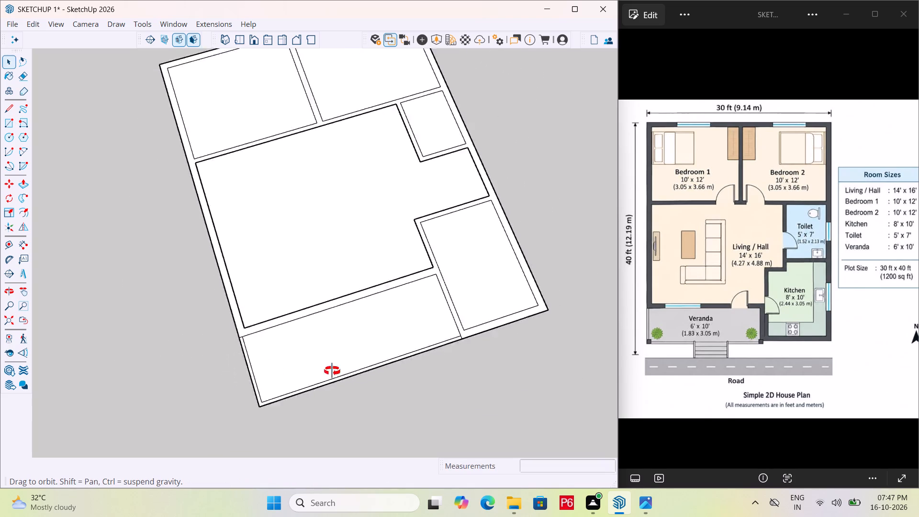
Delete the face covering the living hall.
middle_drag(332, 371, 468, 269)
middle_drag(324, 276, 287, 284)
scroll(239, 291, up, 4)
scroll(378, 287, down, 1)
middle_drag(378, 287, 305, 338)
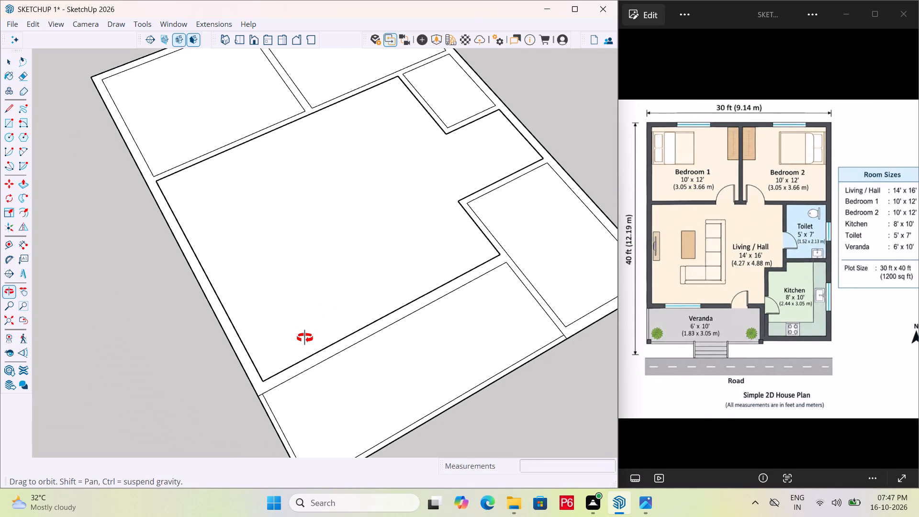
middle_drag(305, 338, 322, 323)
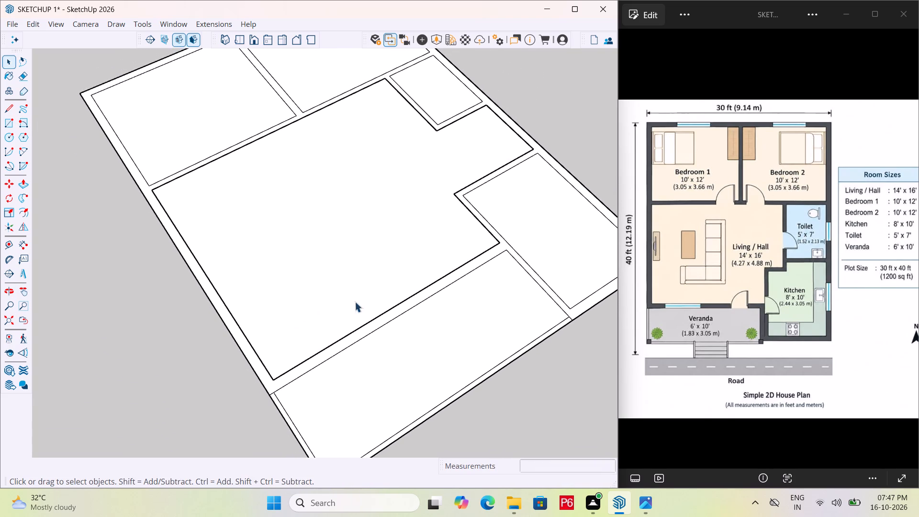
scroll(371, 305, down, 2)
click(363, 280)
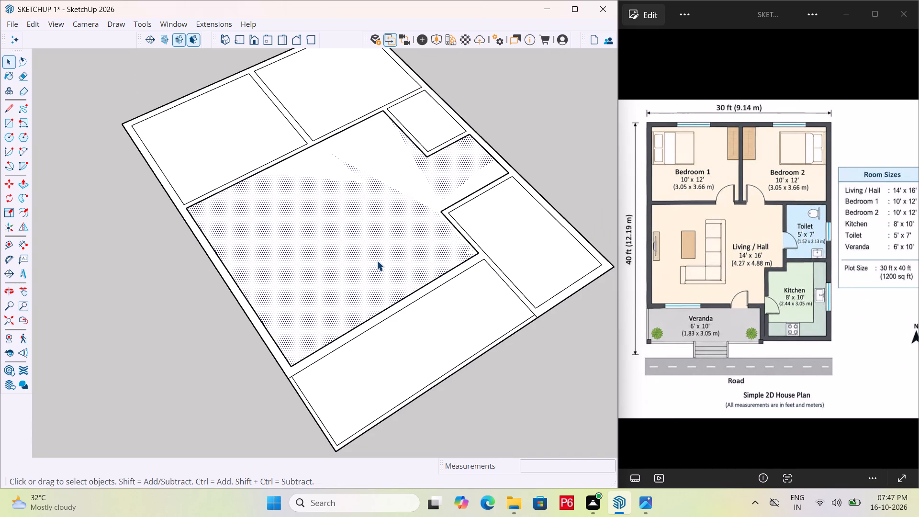
key(Delete)
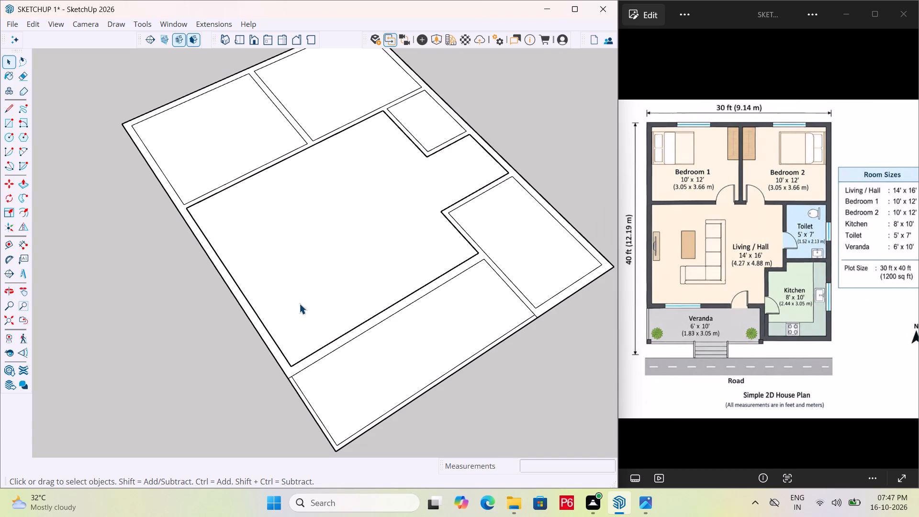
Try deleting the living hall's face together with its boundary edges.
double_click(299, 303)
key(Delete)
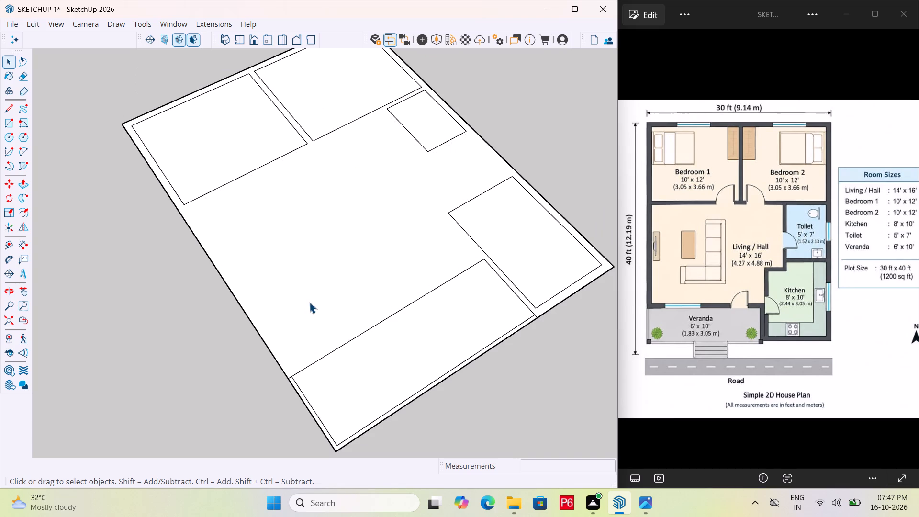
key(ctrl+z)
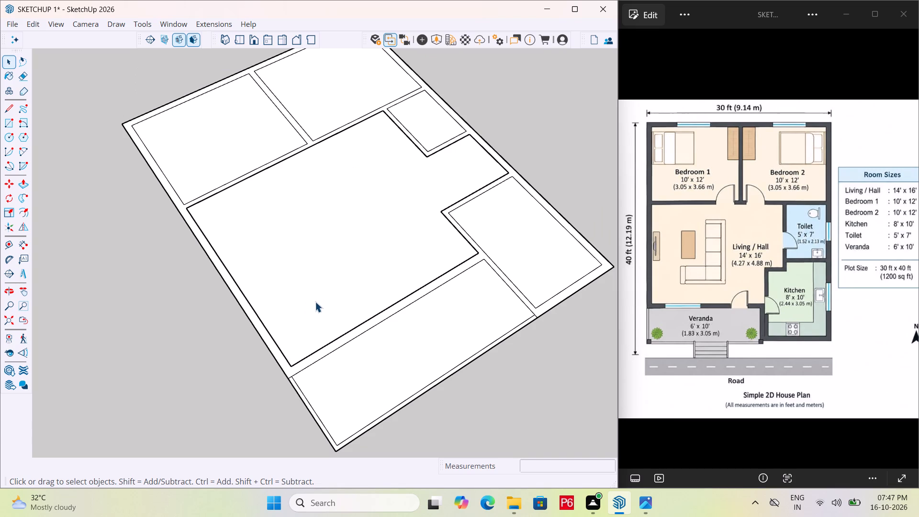
Select the wall face and examine how it meets the living hall area from several angles.
scroll(310, 359, up, 3)
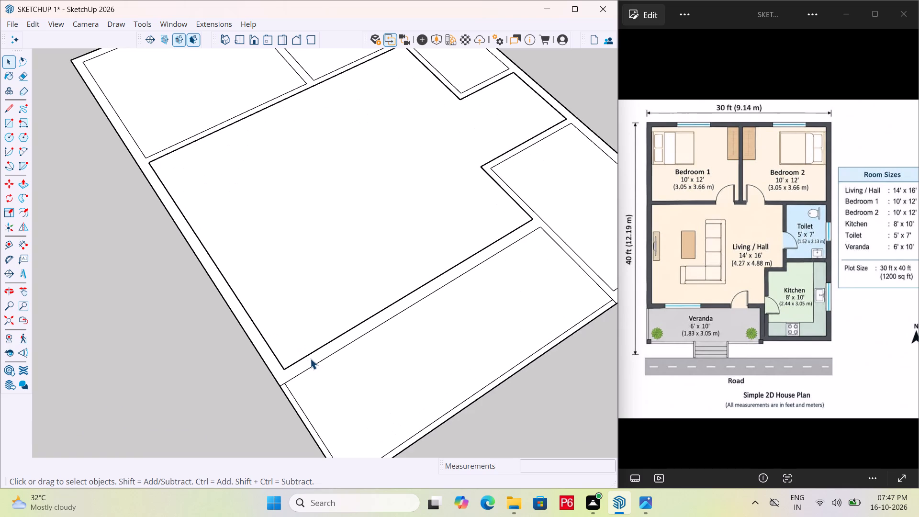
click(312, 363)
scroll(313, 361, down, 1)
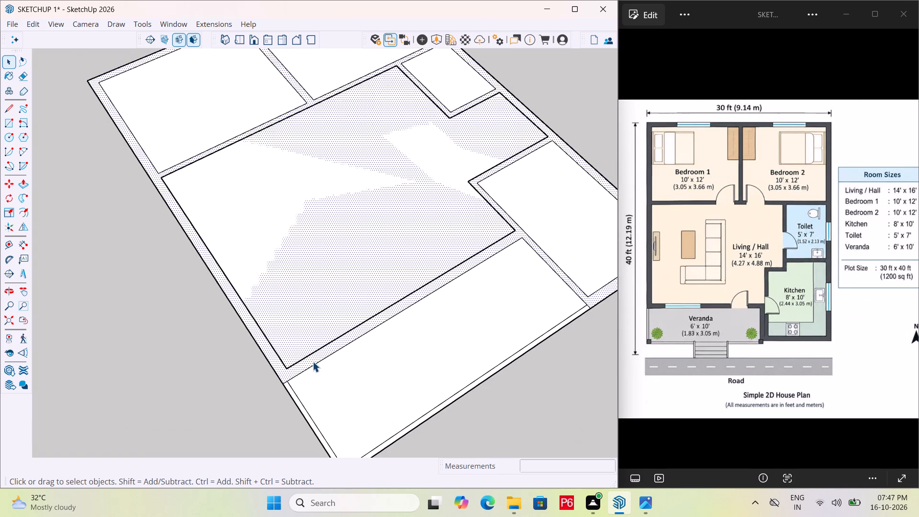
scroll(313, 361, down, 1)
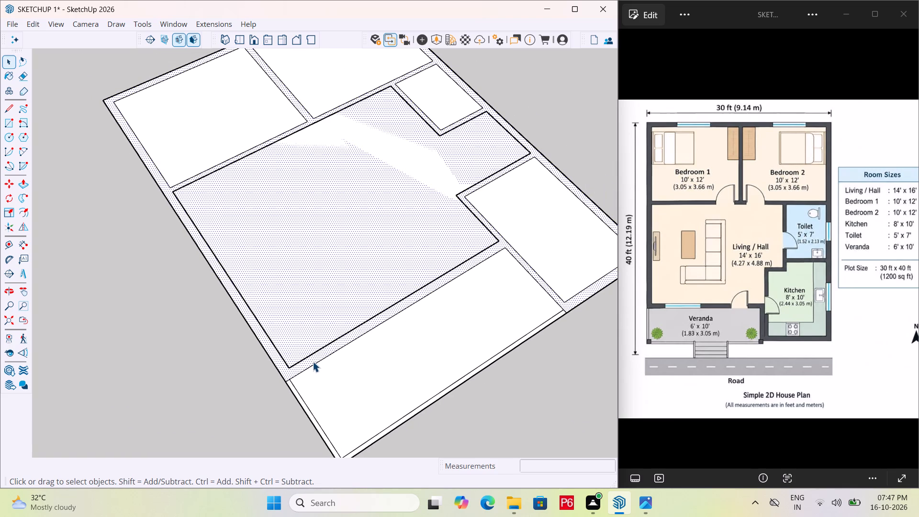
middle_drag(313, 361, 282, 392)
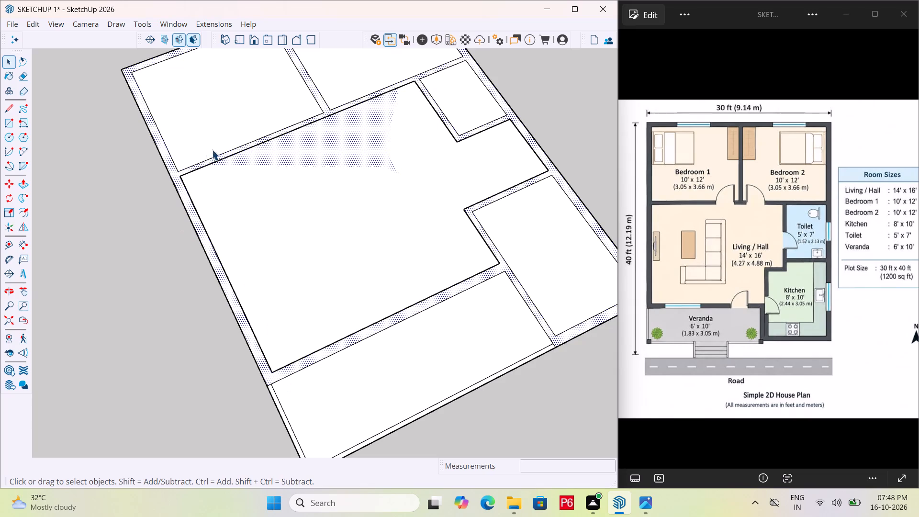
middle_drag(318, 180, 350, 127)
middle_drag(440, 191, 469, 223)
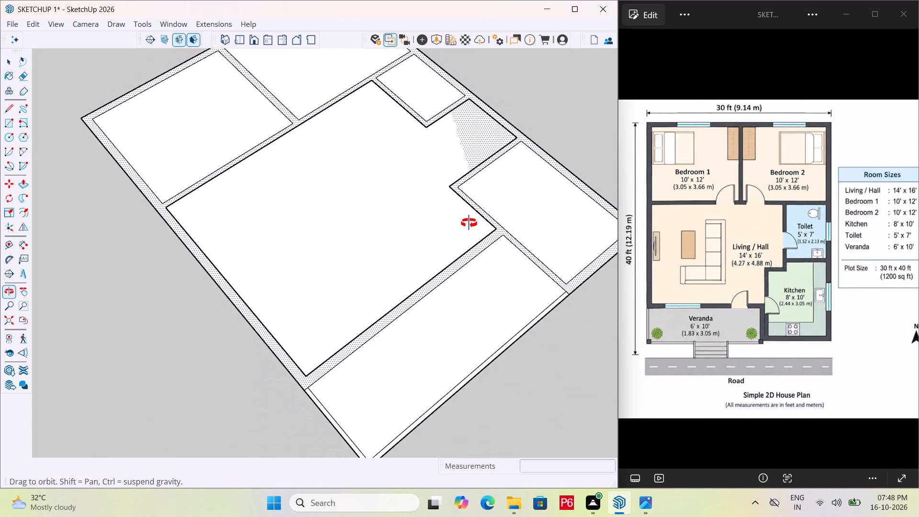
middle_drag(469, 223, 465, 223)
scroll(266, 308, up, 3)
scroll(239, 310, down, 3)
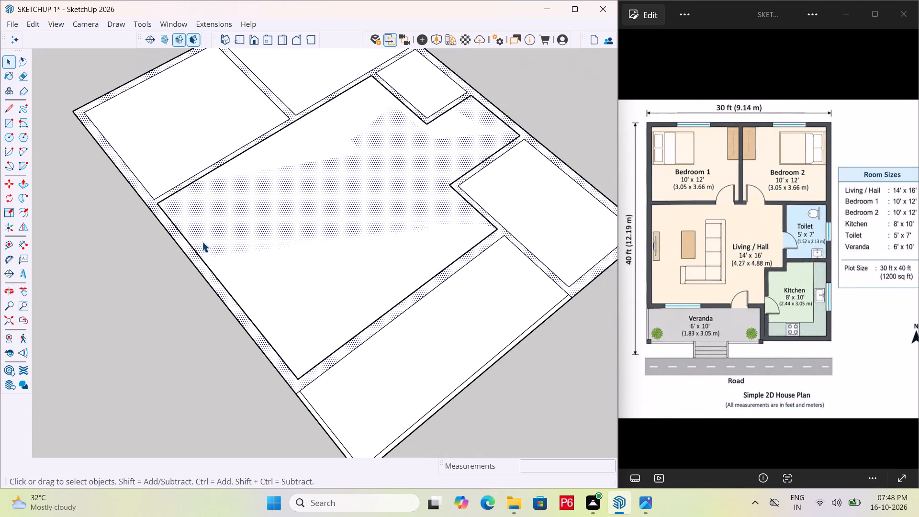
middle_drag(202, 233, 231, 249)
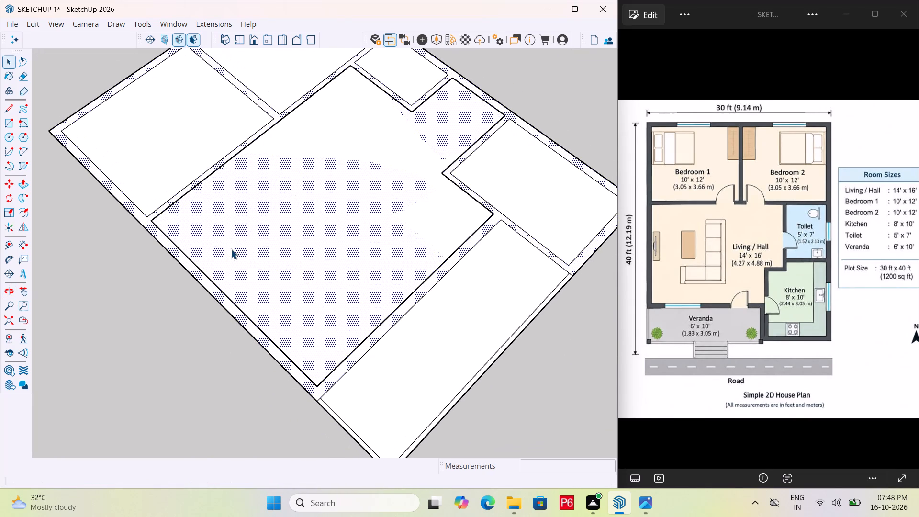
Trace the hall's inner outline with lines 23' along the bedroom wall, then around the toilet corner to the outer wall.
scroll(163, 222, up, 4)
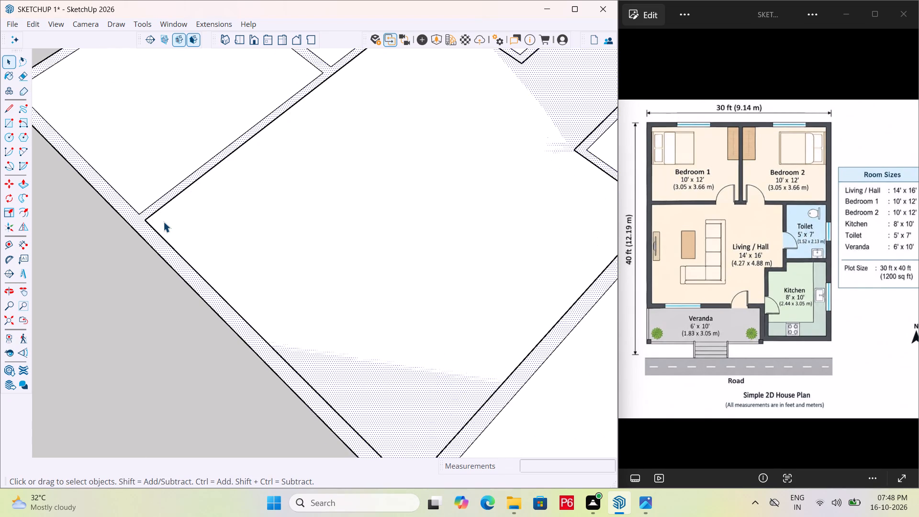
key(l)
key(space)
key(l)
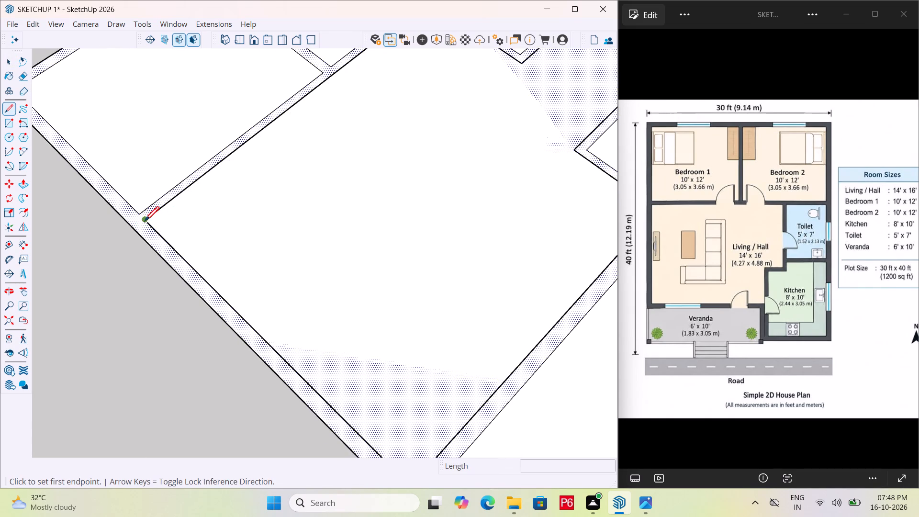
click(145, 223)
scroll(275, 171, down, 5)
scroll(367, 78, up, 5)
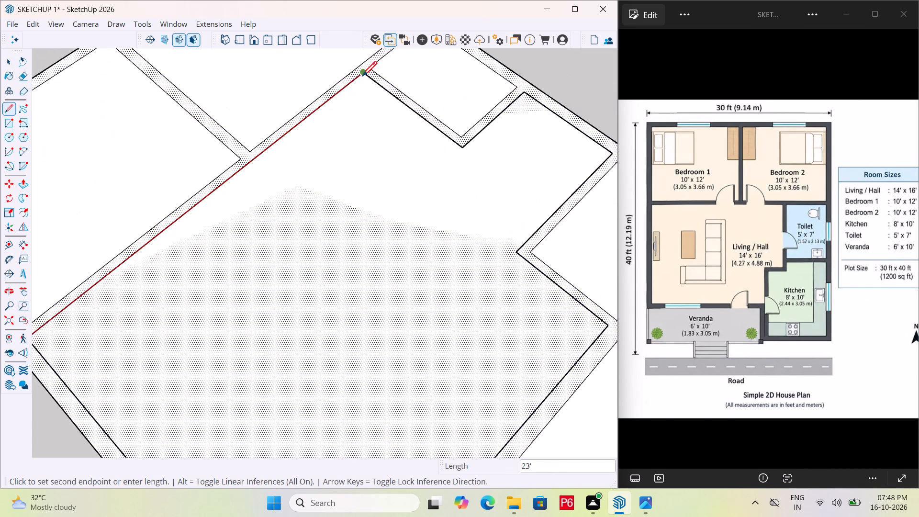
click(363, 76)
click(463, 148)
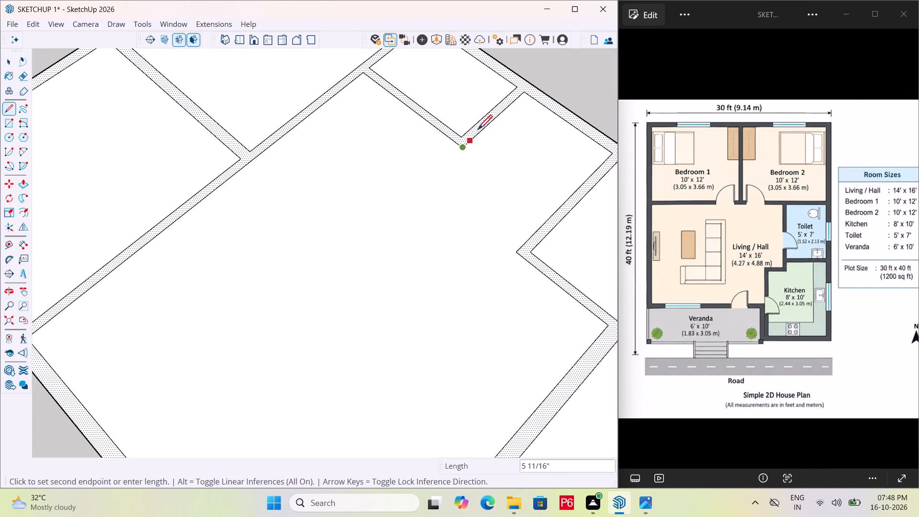
click(524, 96)
Trace the rest of the hall outline: 8' 6" along the kitchen, around its corner, 20' along the veranda wall, and 19' along the side wall.
scroll(392, 139, down, 2)
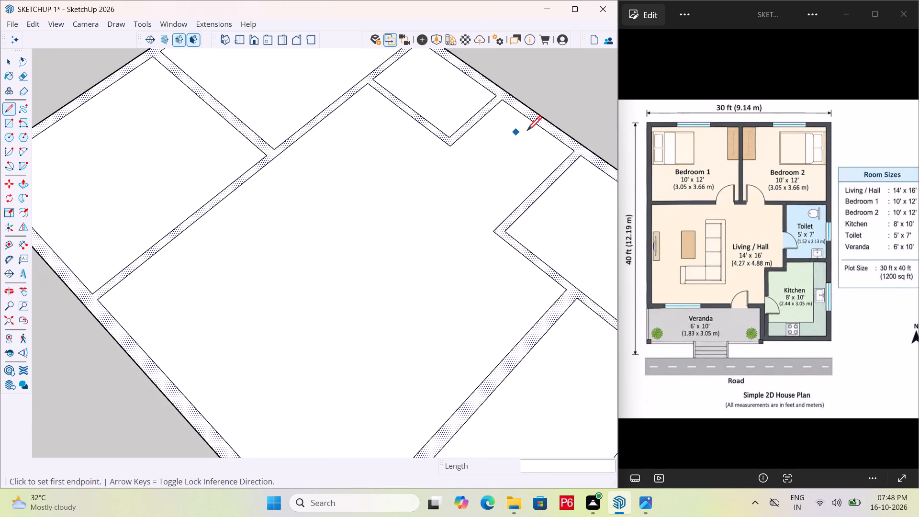
click(572, 152)
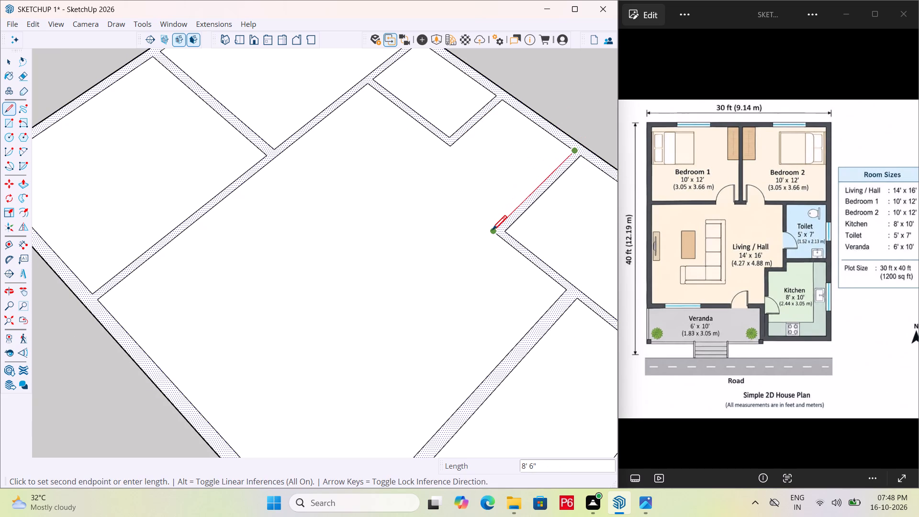
click(492, 232)
click(565, 292)
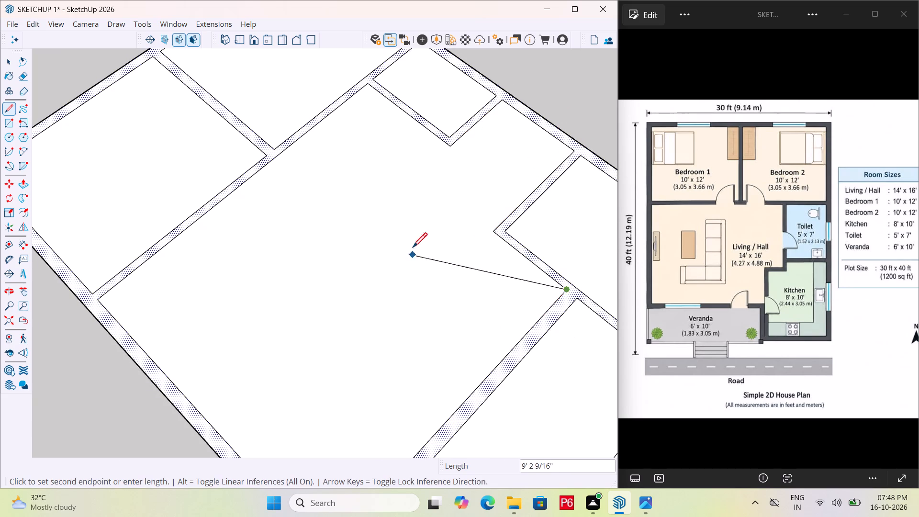
scroll(413, 247, down, 4)
click(359, 443)
drag(359, 443, 359, 436)
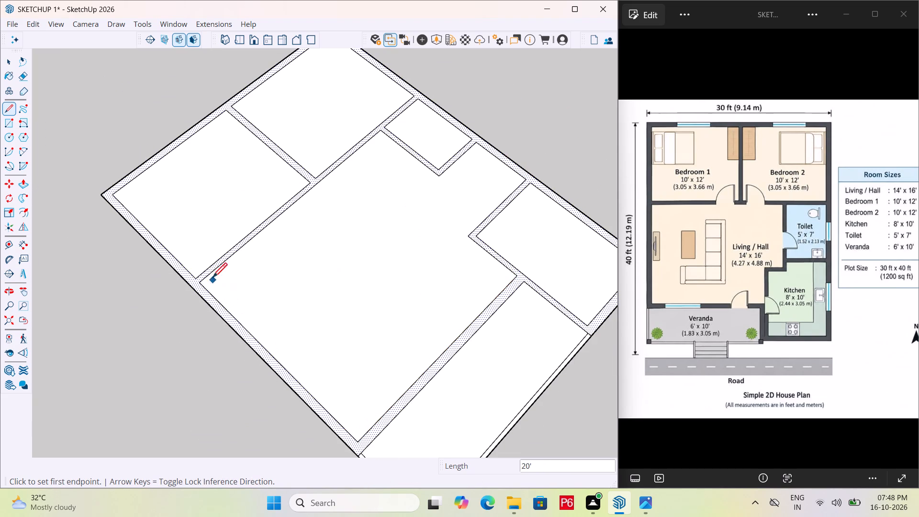
drag(197, 285, 201, 283)
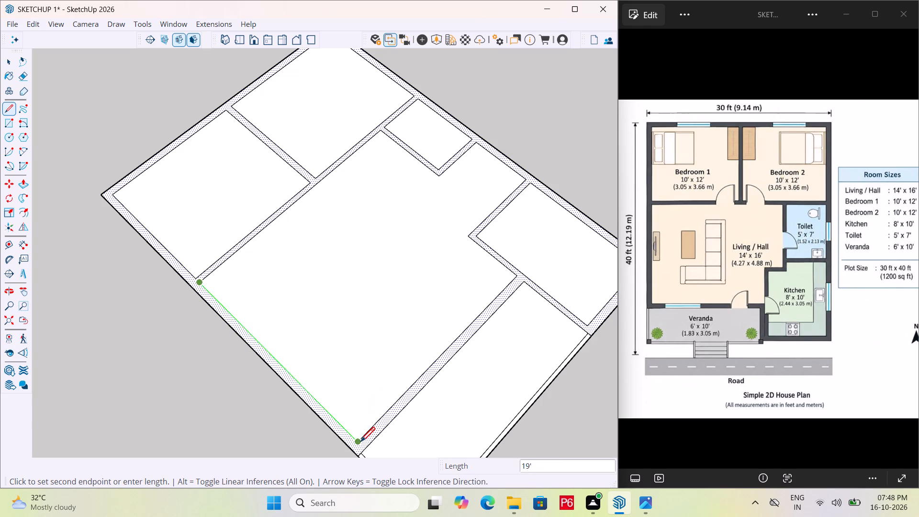
click(359, 443)
Save the model.
key(ctrl+s)
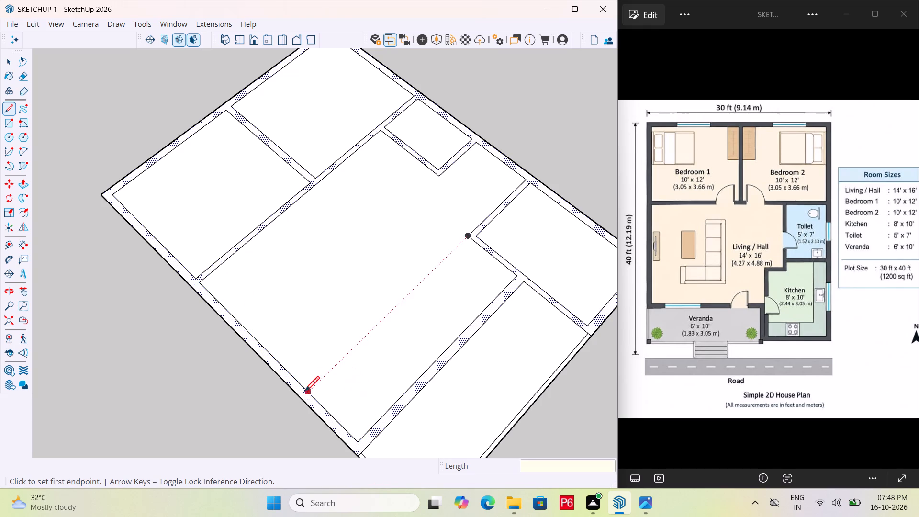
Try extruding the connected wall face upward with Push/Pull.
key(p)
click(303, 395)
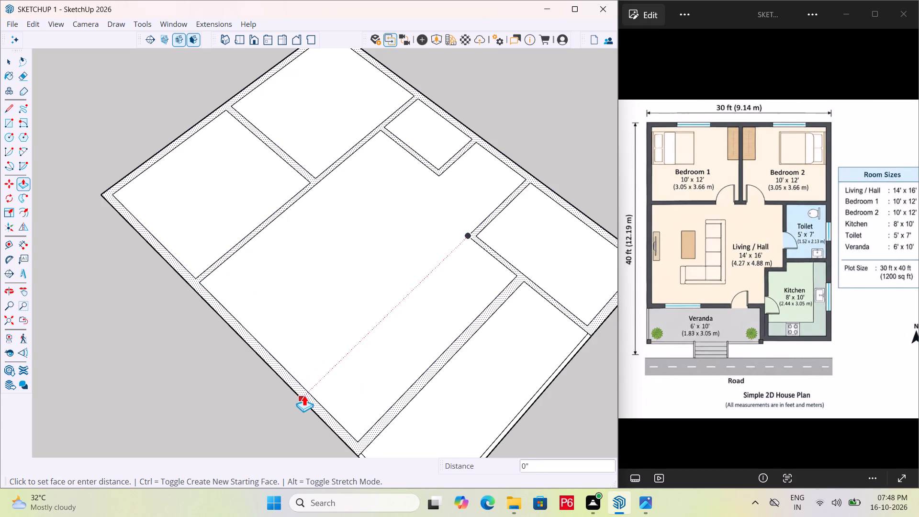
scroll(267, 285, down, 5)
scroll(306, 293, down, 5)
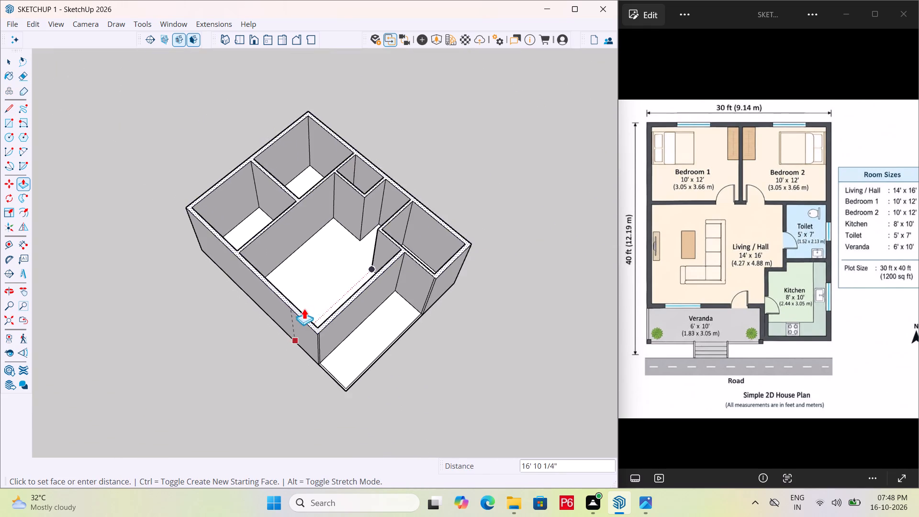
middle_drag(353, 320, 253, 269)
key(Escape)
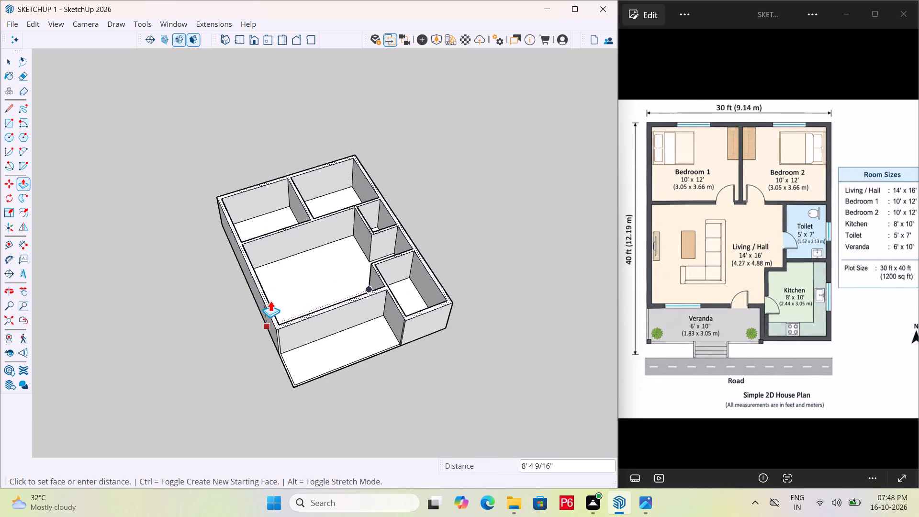
Draw a short line straight across the wall between the living hall and veranda, near the hall's outer side corner.
scroll(286, 329, up, 4)
middle_drag(345, 337, 359, 372)
scroll(345, 337, down, 1)
scroll(318, 346, up, 4)
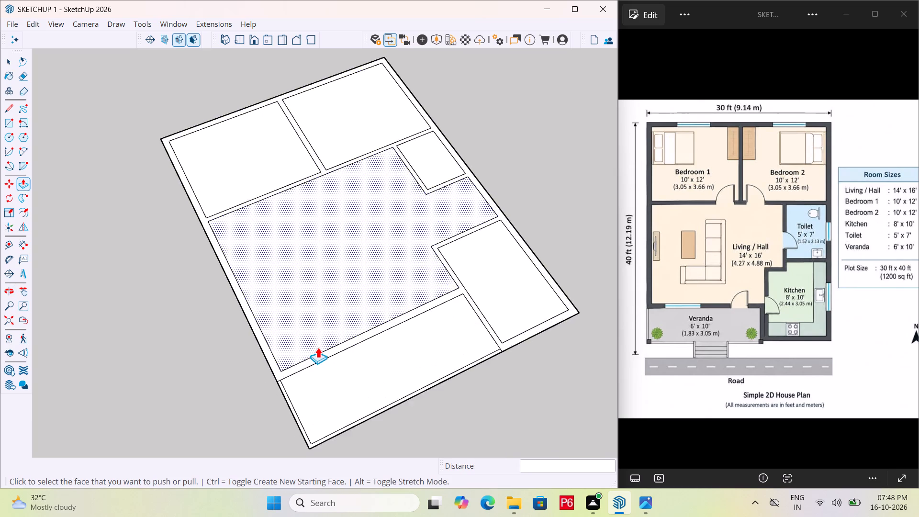
scroll(311, 368, up, 3)
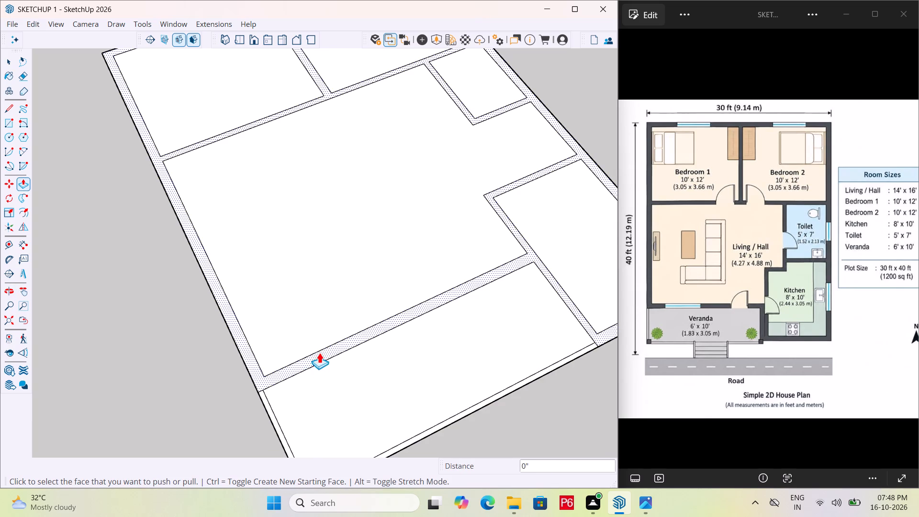
key(l)
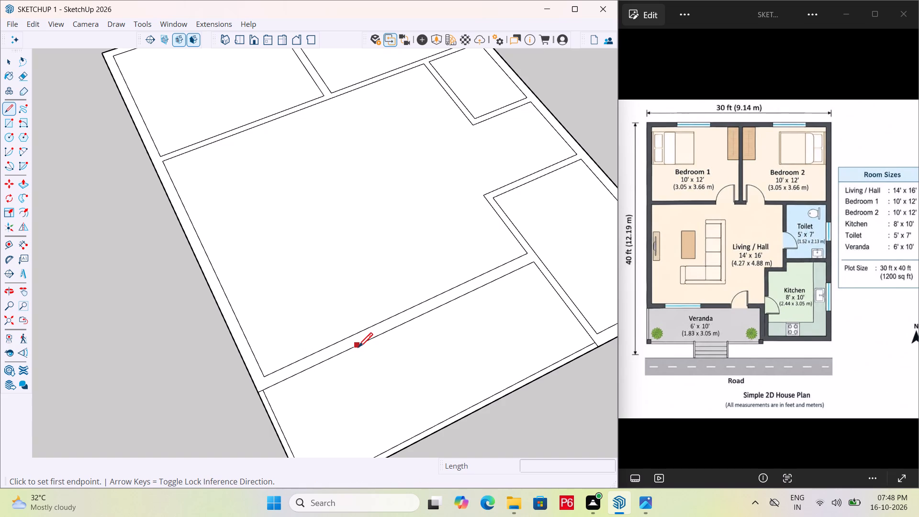
scroll(352, 352, up, 3)
click(338, 356)
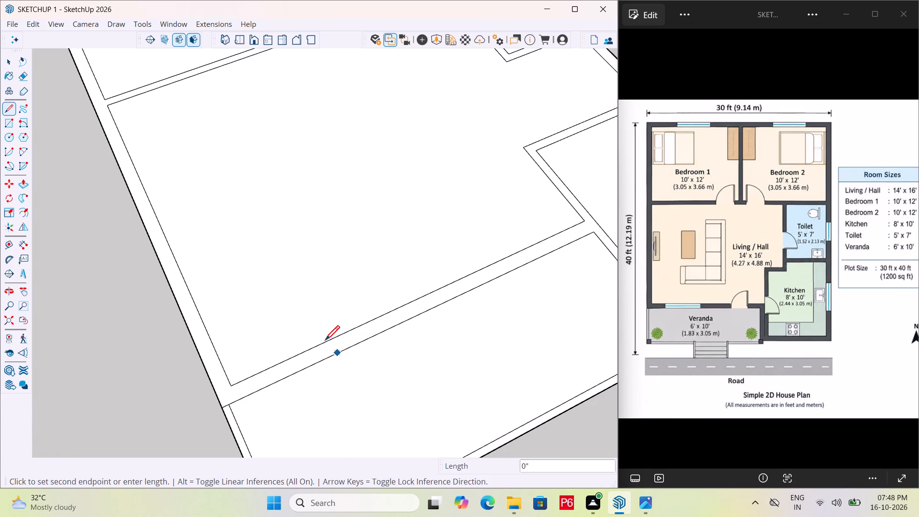
scroll(324, 342, up, 2)
middle_drag(316, 363, 302, 393)
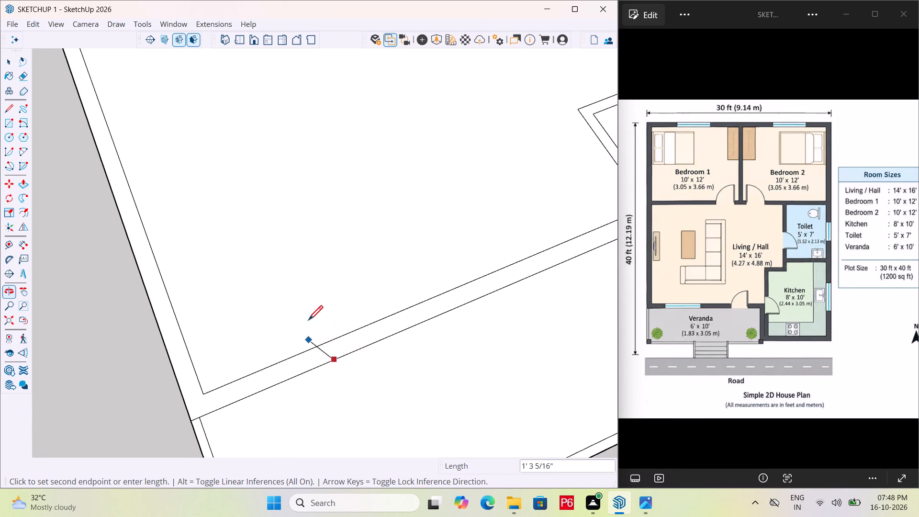
scroll(296, 355, down, 4)
scroll(451, 282, down, 1)
middle_drag(444, 301, 346, 411)
scroll(305, 348, up, 5)
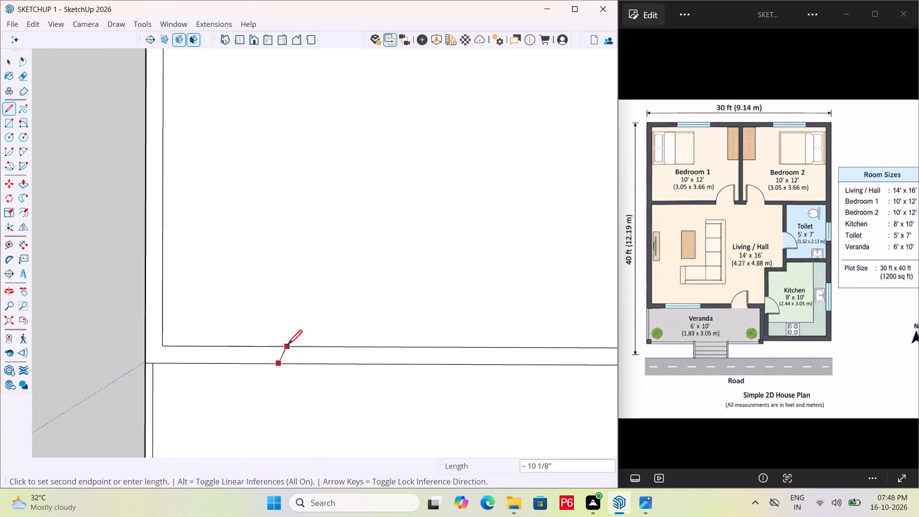
scroll(288, 346, up, 2)
click(276, 348)
key(space)
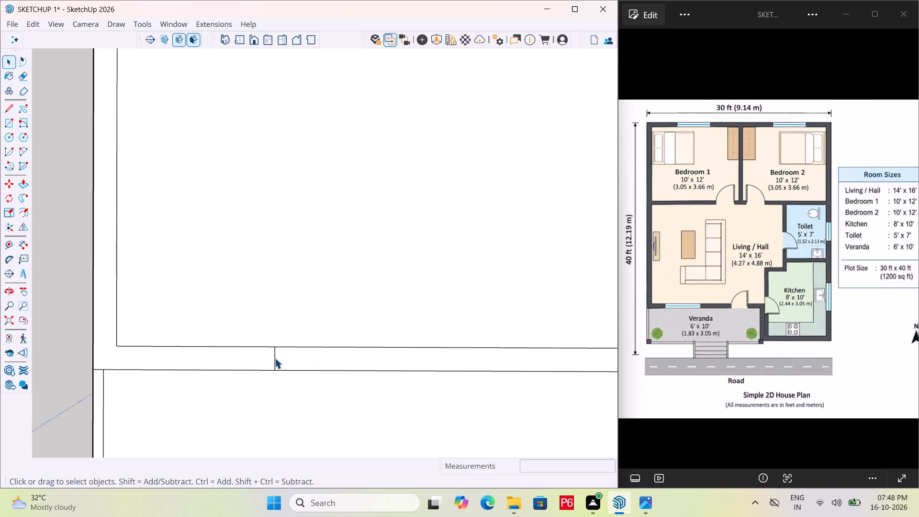
Place a guide 2' from the short line across the hall-veranda wall, on the side towards the kitchen.
key(t)
drag(275, 356, 288, 349)
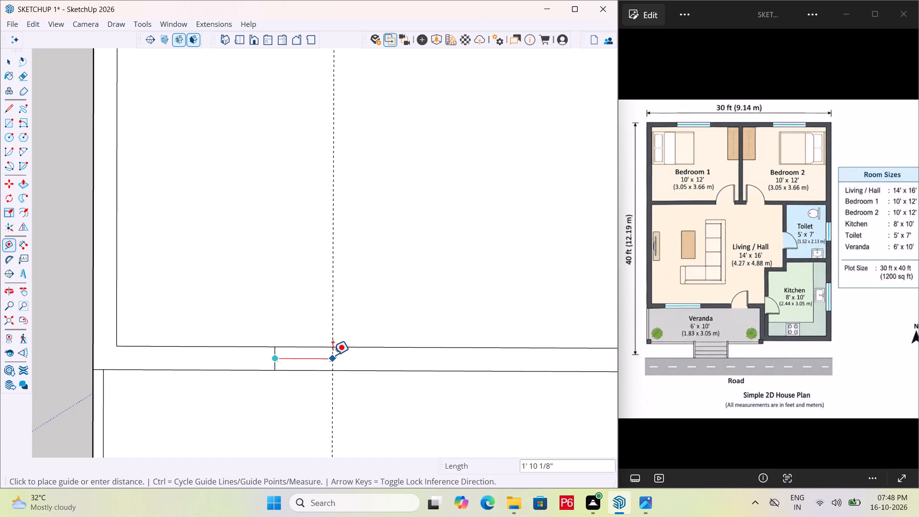
text(2')
key(Return)
drag(269, 359, 265, 359)
key(space)
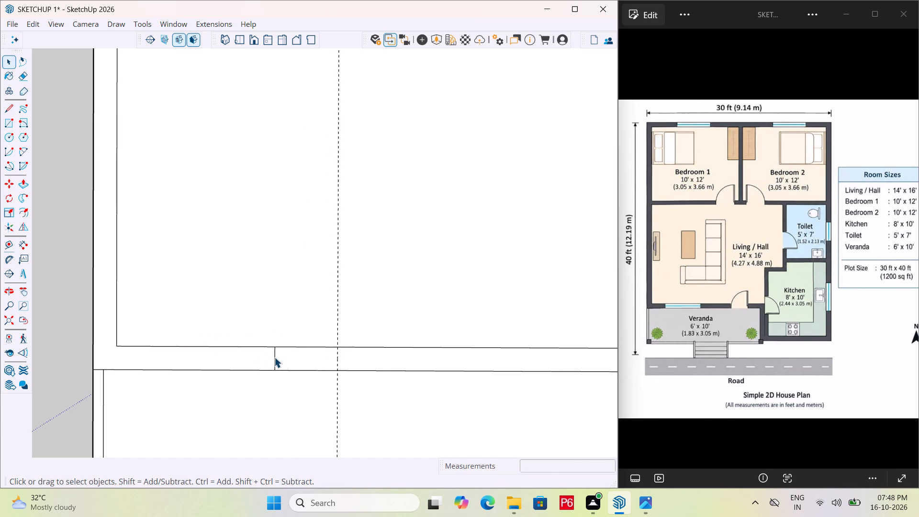
Place a guide 2' from the short line across the hall-veranda wall, on the side towards the outer wall.
key(t)
click(273, 357)
text(2')
key(Return)
key(space)
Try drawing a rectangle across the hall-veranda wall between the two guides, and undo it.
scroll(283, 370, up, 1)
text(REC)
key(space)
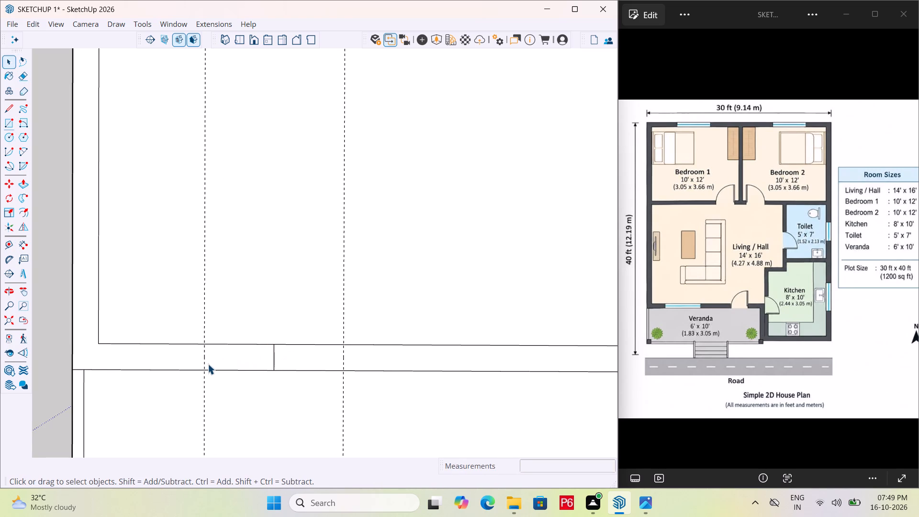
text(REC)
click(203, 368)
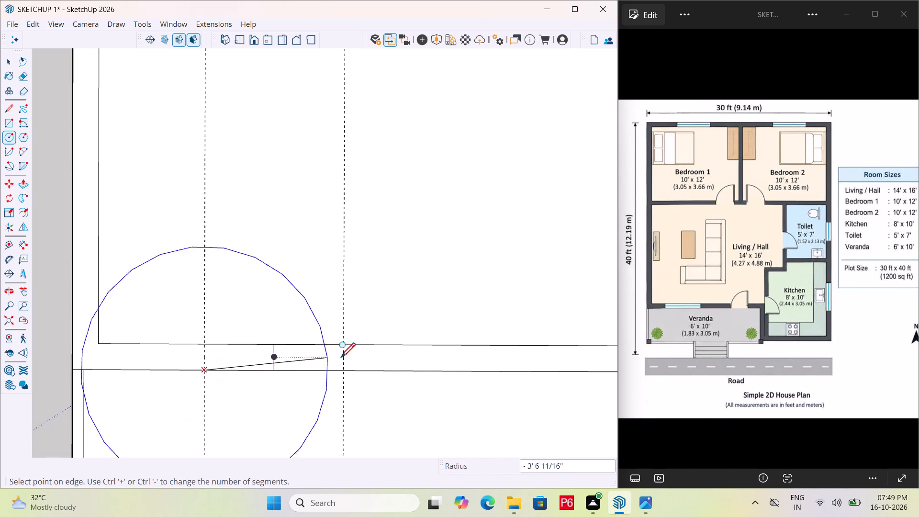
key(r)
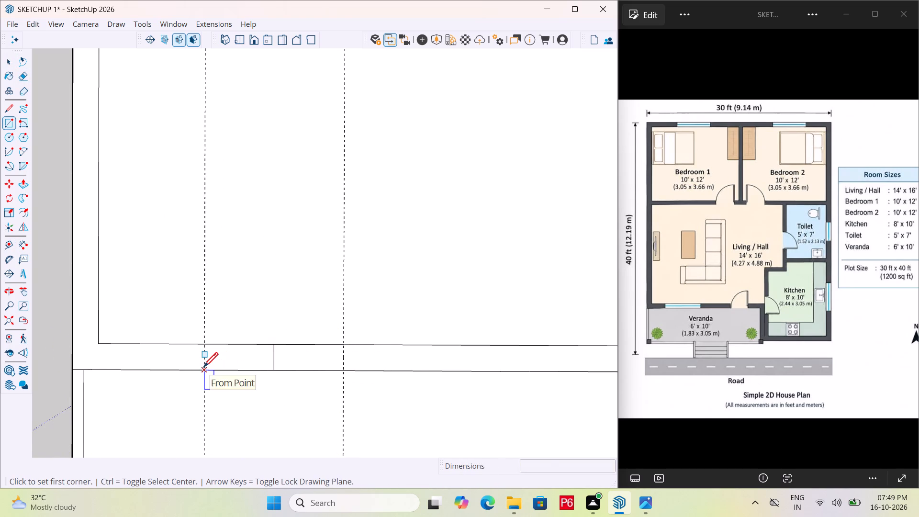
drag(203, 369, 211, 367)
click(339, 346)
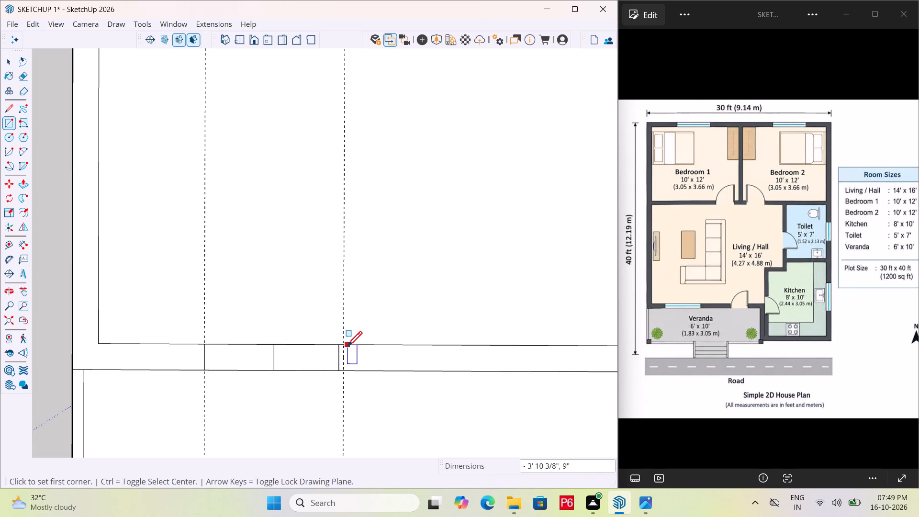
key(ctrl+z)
Draw a rectangle between the two guides, spanning the full thickness of the hall-veranda wall.
drag(206, 371, 206, 370)
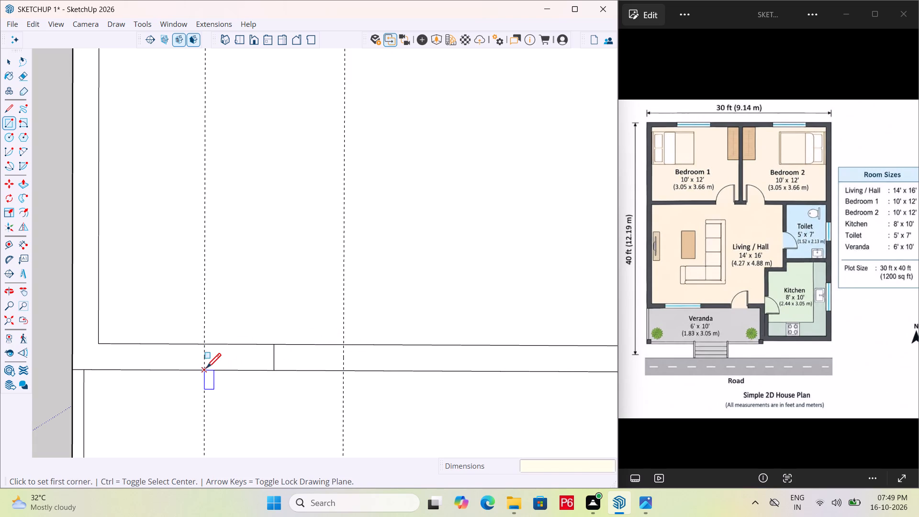
drag(206, 370, 217, 365)
click(343, 341)
Erase both guides and the short middle line inside the rectangle on the hall-veranda wall.
scroll(323, 313, down, 6)
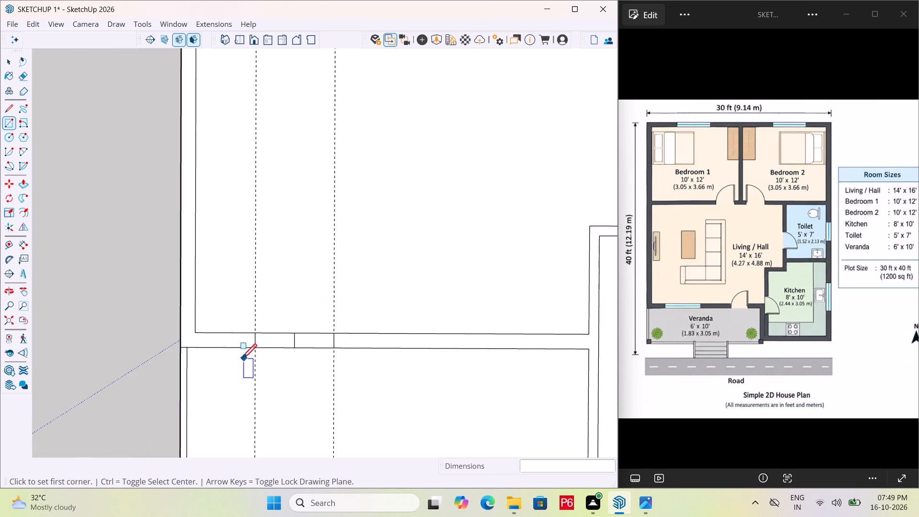
middle_drag(248, 360, 382, 209)
key(space)
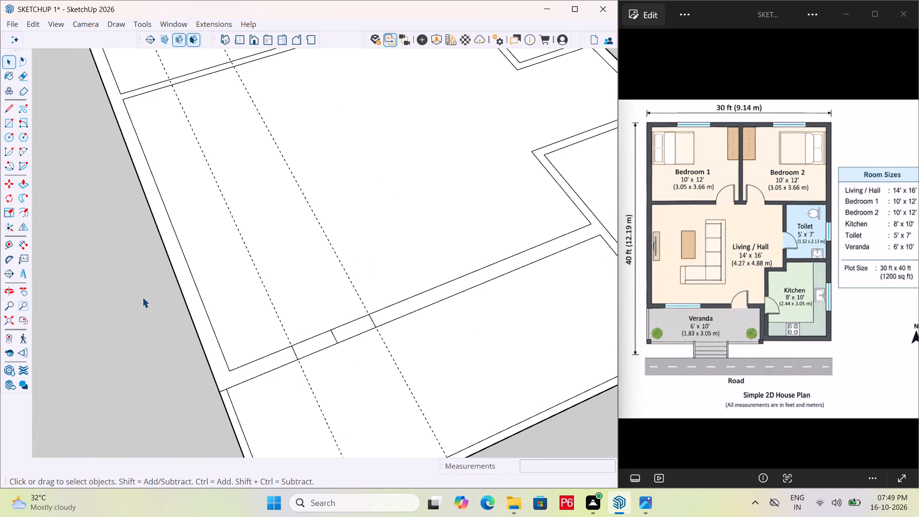
key(e)
click(267, 295)
drag(273, 294, 287, 290)
drag(335, 276, 351, 271)
click(354, 270)
click(358, 268)
scroll(330, 338, up, 3)
click(334, 333)
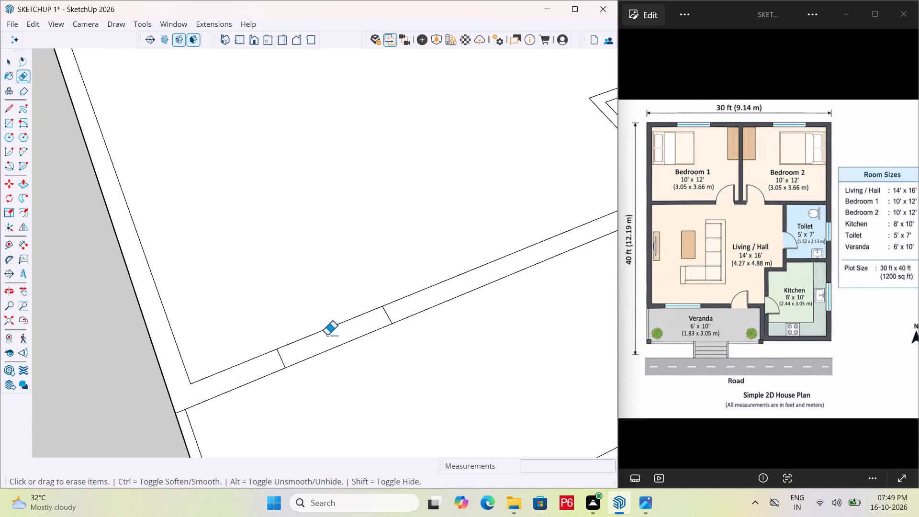
Draw a 9" line straight across the hall-veranda wall, between the marked window rectangle and the kitchen corner.
scroll(338, 305, down, 6)
scroll(476, 267, down, 4)
middle_drag(515, 288, 486, 290)
scroll(230, 289, down, 5)
scroll(464, 233, up, 11)
middle_drag(471, 295, 422, 355)
scroll(215, 188, down, 3)
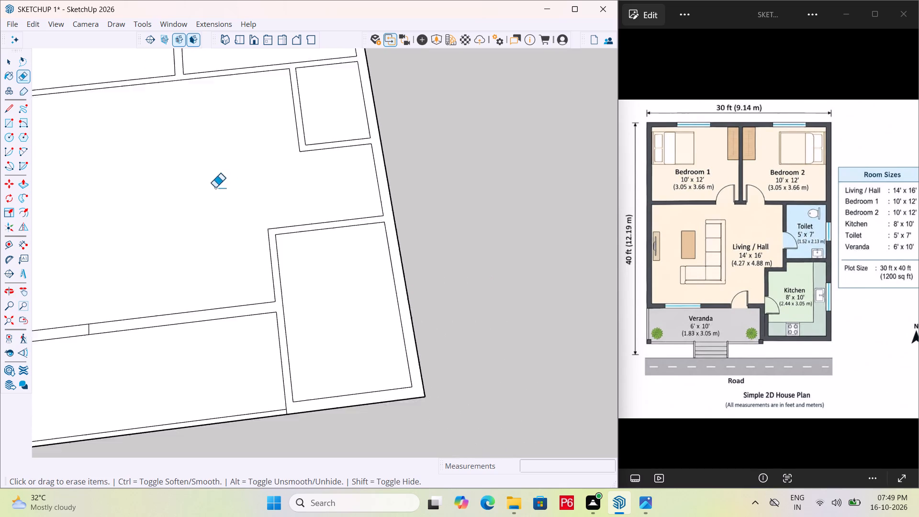
scroll(215, 188, down, 2)
middle_drag(323, 267, 477, 275)
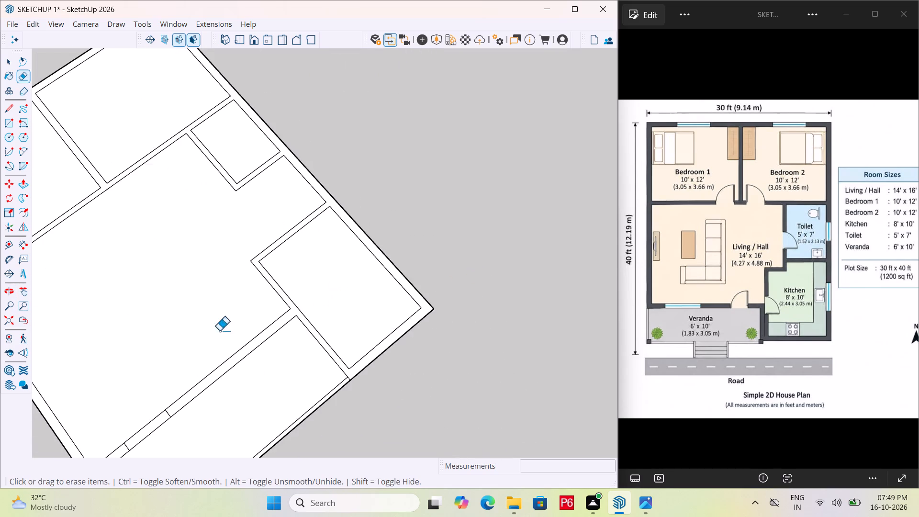
scroll(219, 331, up, 2)
scroll(424, 244, down, 7)
scroll(346, 332, up, 5)
scroll(272, 313, down, 1)
middle_drag(269, 313, 207, 260)
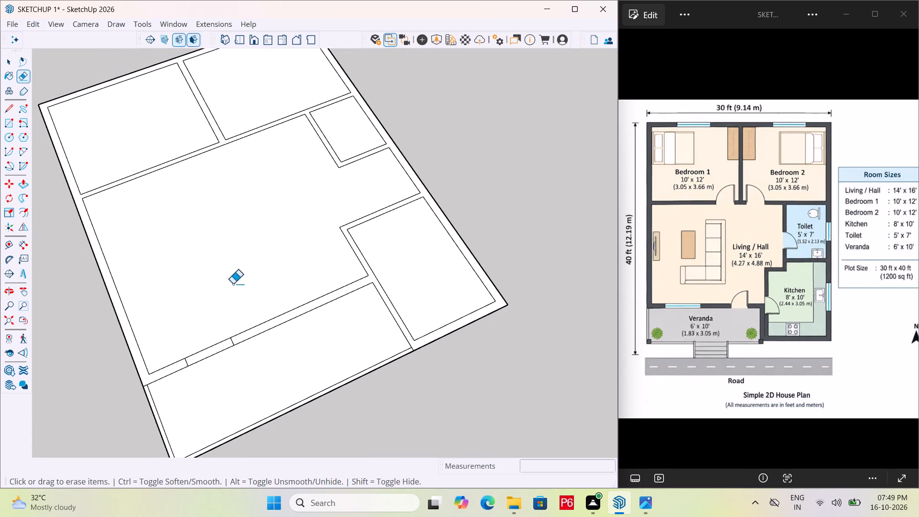
scroll(237, 299, up, 6)
key(l)
key(space)
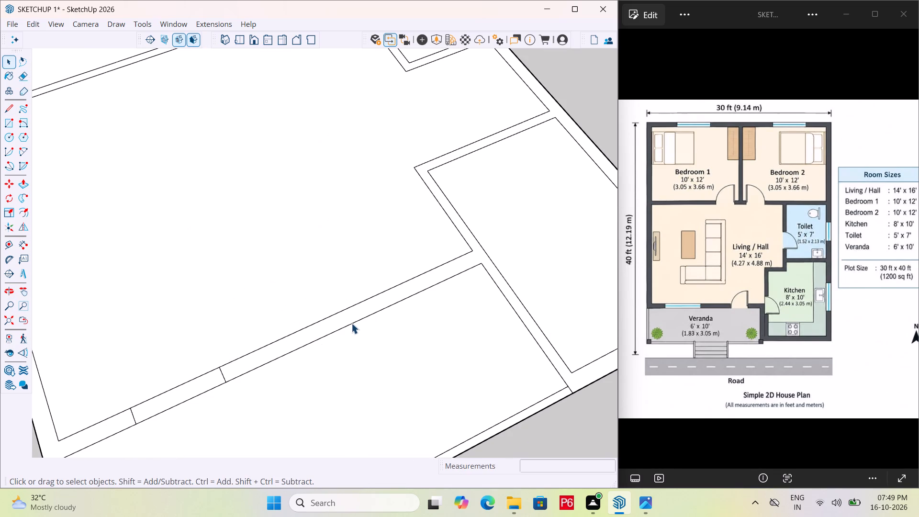
key(k)
key(l)
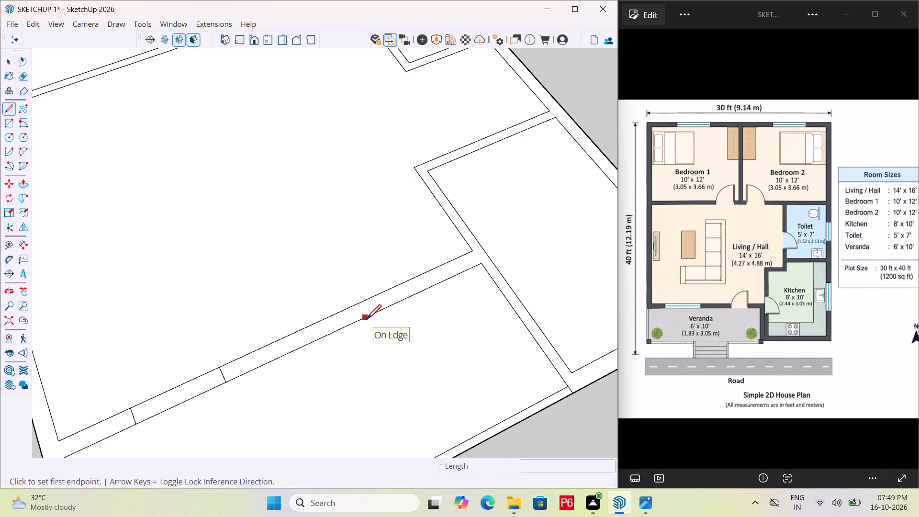
click(359, 322)
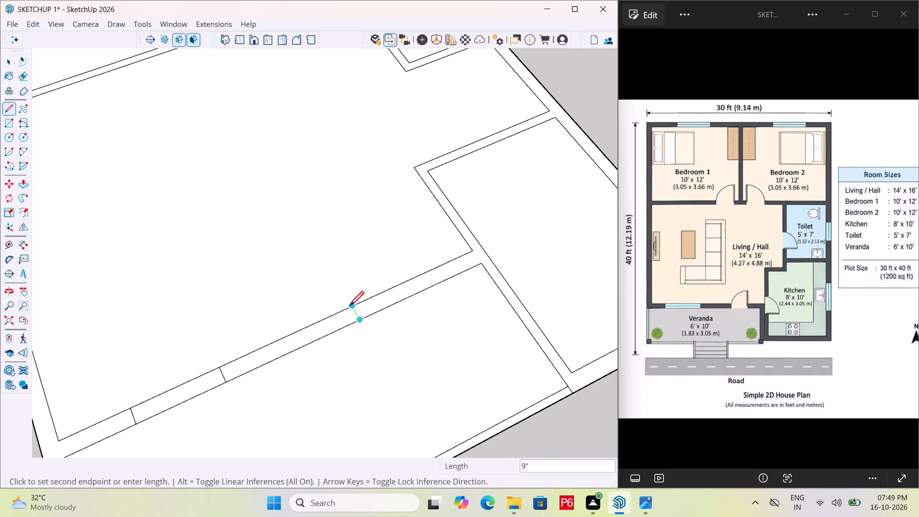
click(351, 311)
key(space)
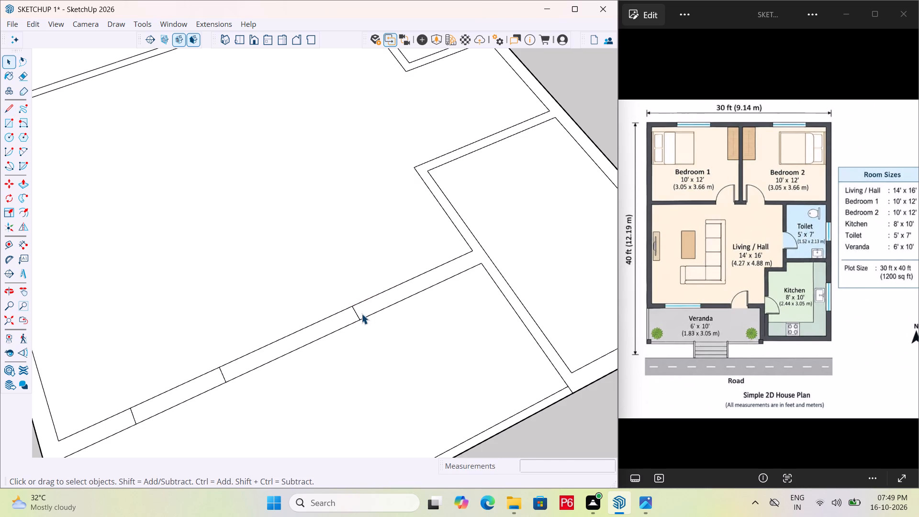
Place a guide 4' from the new line across the hall-veranda wall, on the side towards the kitchen.
key(t)
click(352, 311)
scroll(359, 307, up, 8)
key(space)
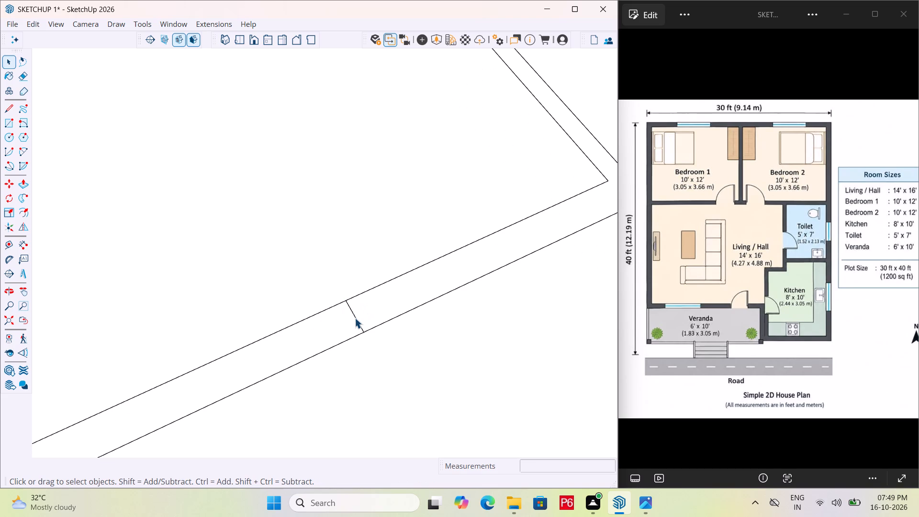
key(t)
drag(355, 318, 358, 312)
scroll(420, 275, down, 2)
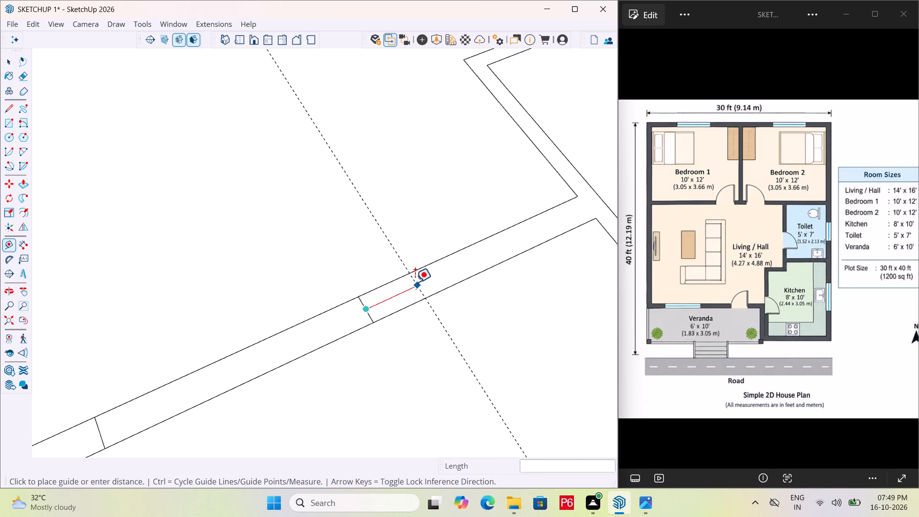
scroll(415, 282, down, 2)
text(4')
key(Return)
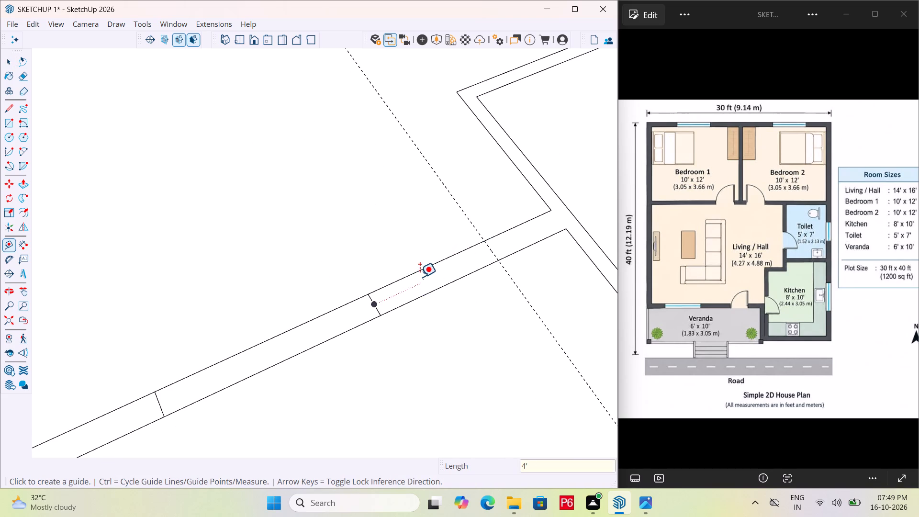
key(space)
Draw a 9" line across the hall-veranda wall along the 4' guide.
key(l)
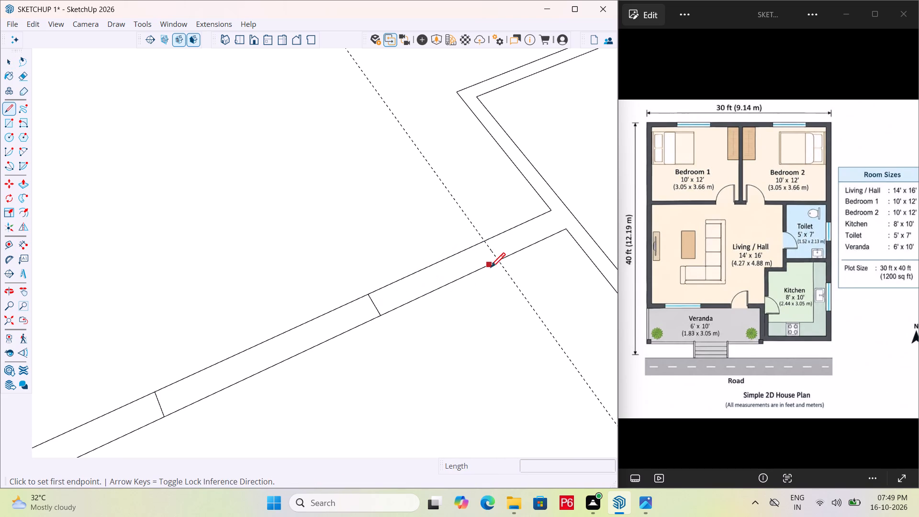
scroll(493, 268, up, 3)
drag(497, 260, 495, 250)
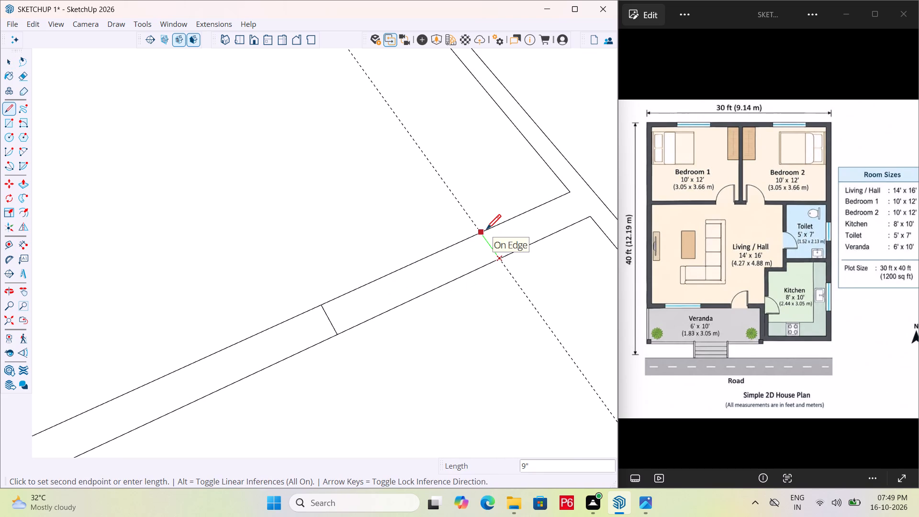
click(486, 231)
key(space)
Erase the guide crossing the hall-veranda wall near the kitchen.
scroll(419, 270, down, 5)
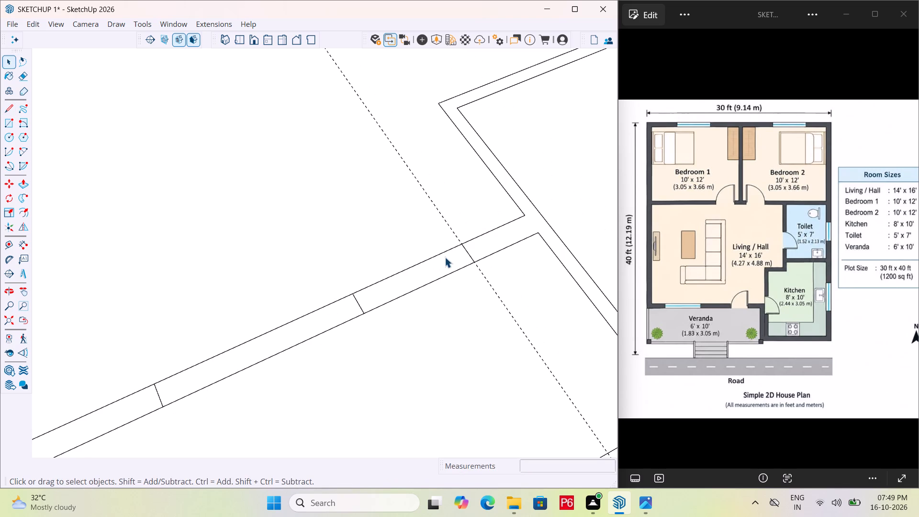
key(e)
click(493, 282)
drag(491, 285, 484, 290)
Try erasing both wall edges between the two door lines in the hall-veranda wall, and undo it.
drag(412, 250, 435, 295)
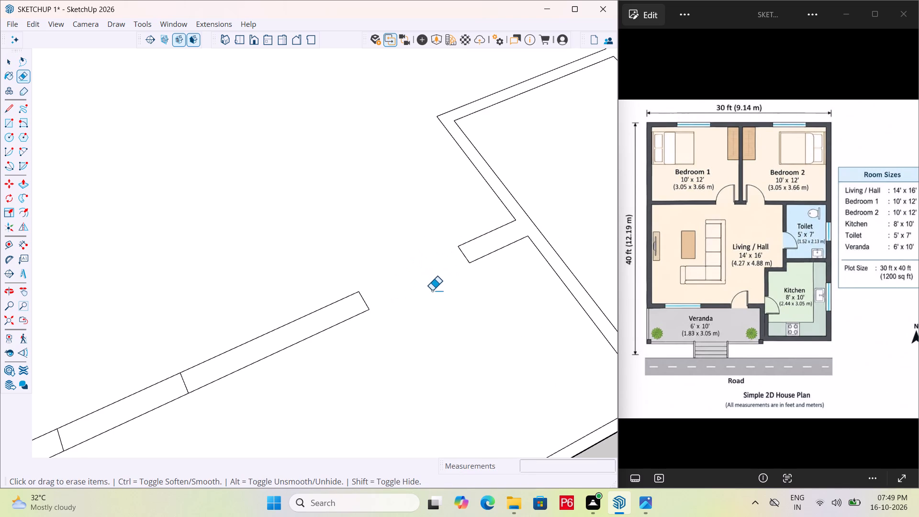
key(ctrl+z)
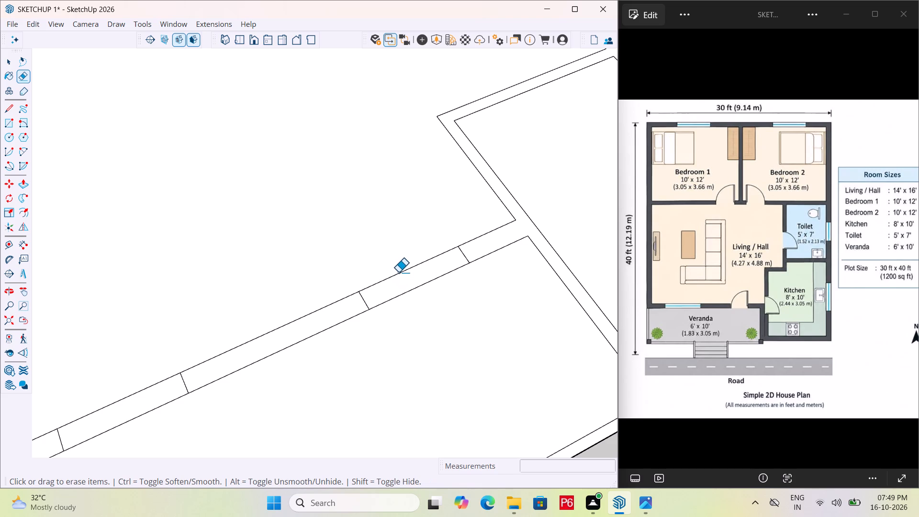
Draw a 6" line straight across the hall-kitchen wall, near the kitchen's inner corner on the toilet side.
scroll(380, 280, down, 8)
middle_drag(471, 294, 417, 302)
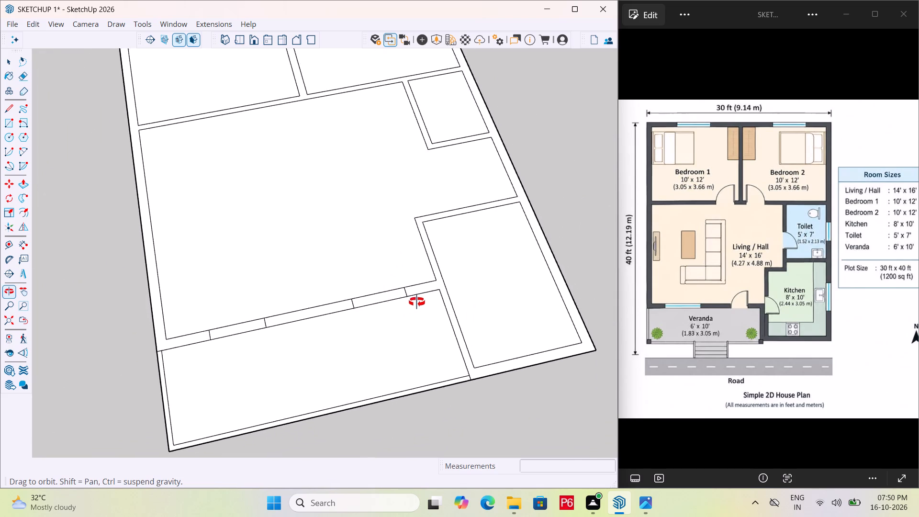
middle_drag(417, 302, 422, 302)
scroll(479, 324, up, 2)
middle_drag(335, 374, 433, 369)
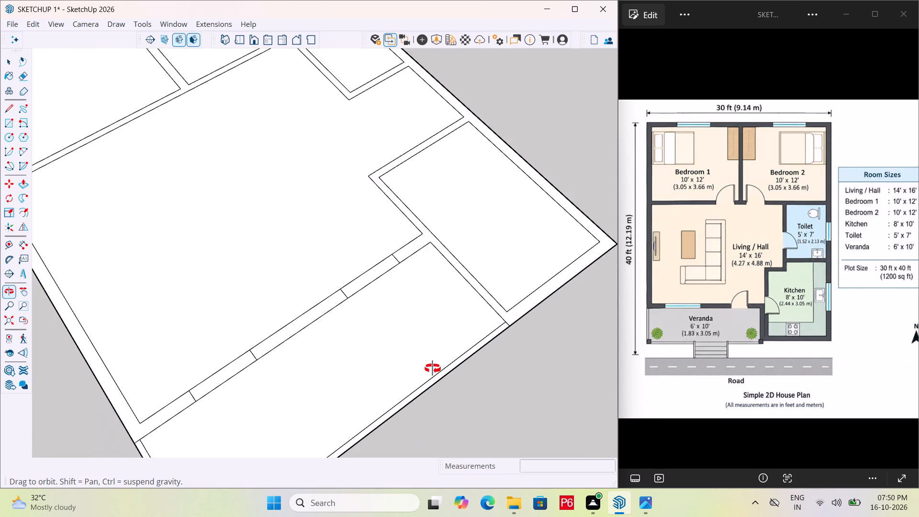
middle_drag(433, 369, 416, 378)
scroll(471, 256, up, 5)
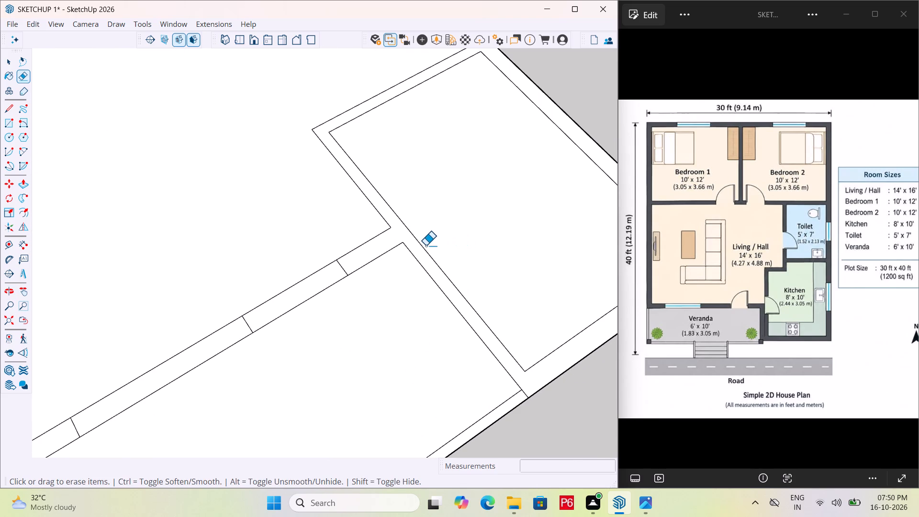
scroll(417, 248, up, 1)
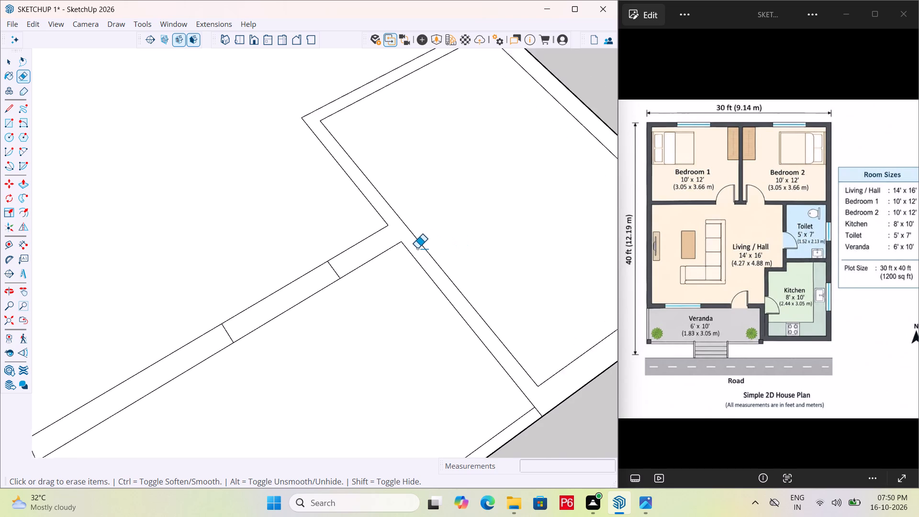
scroll(417, 248, up, 2)
text(L)
key(space)
key(l)
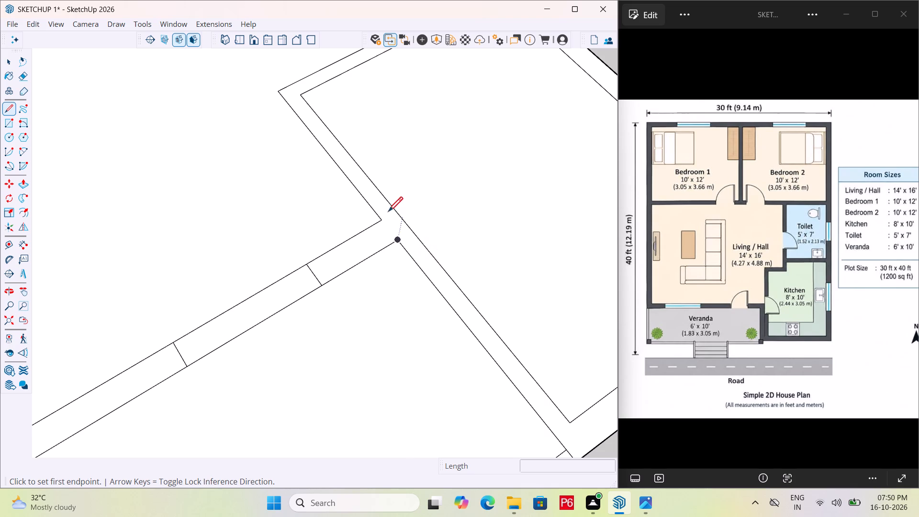
click(303, 118)
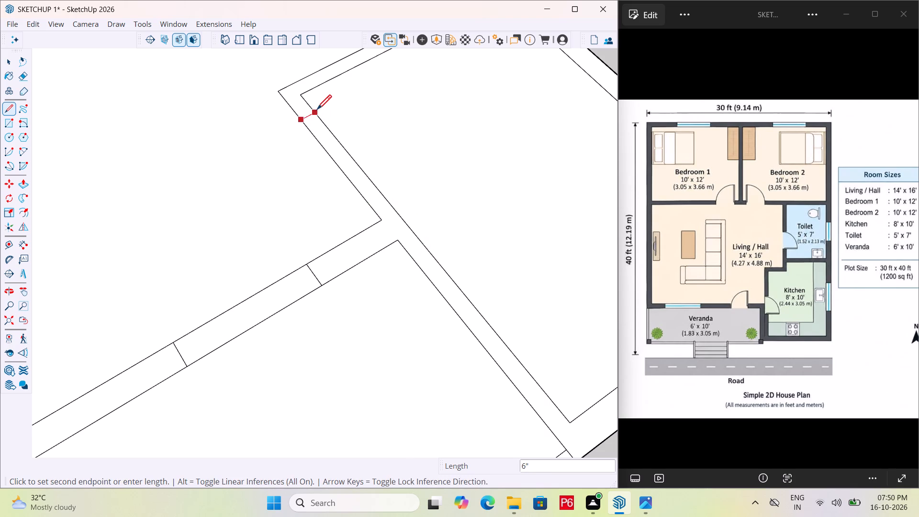
click(317, 111)
key(space)
Place a guide 3' from the short line across the hall-kitchen wall, on the side towards the veranda.
key(t)
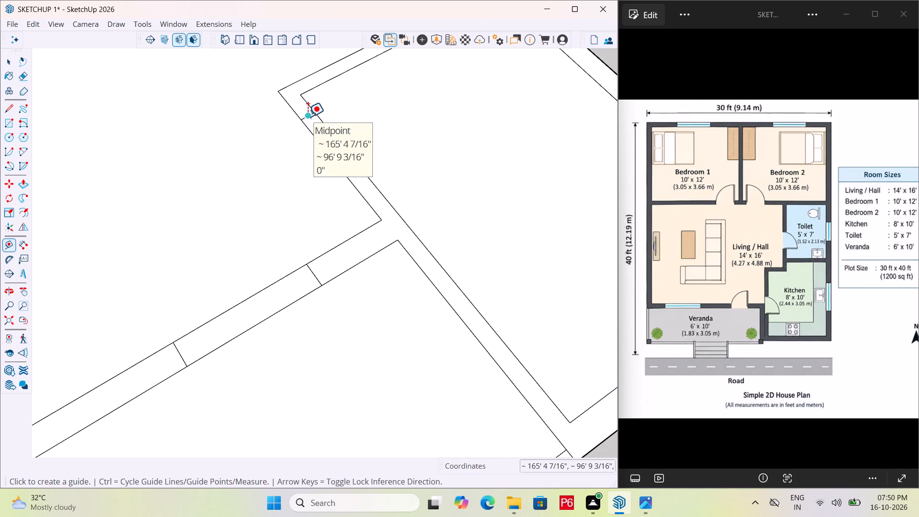
click(322, 125)
key(Escape)
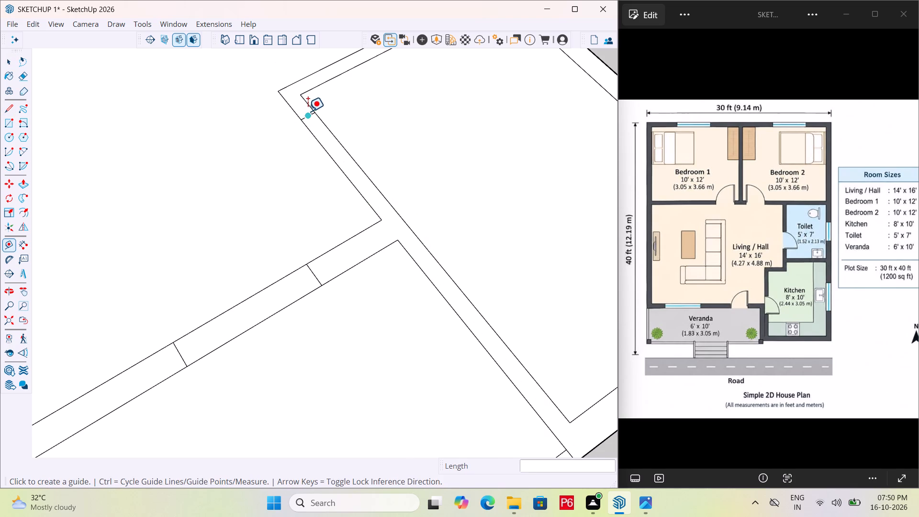
click(308, 112)
text(3')
key(Return)
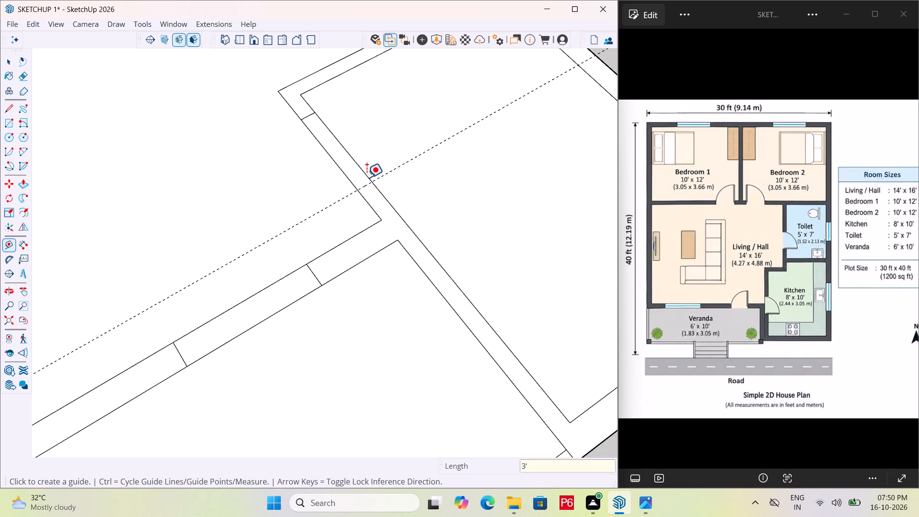
Draw a 6" line across the hall-kitchen wall along the 3' guide.
key(l)
scroll(357, 183, up, 3)
click(358, 194)
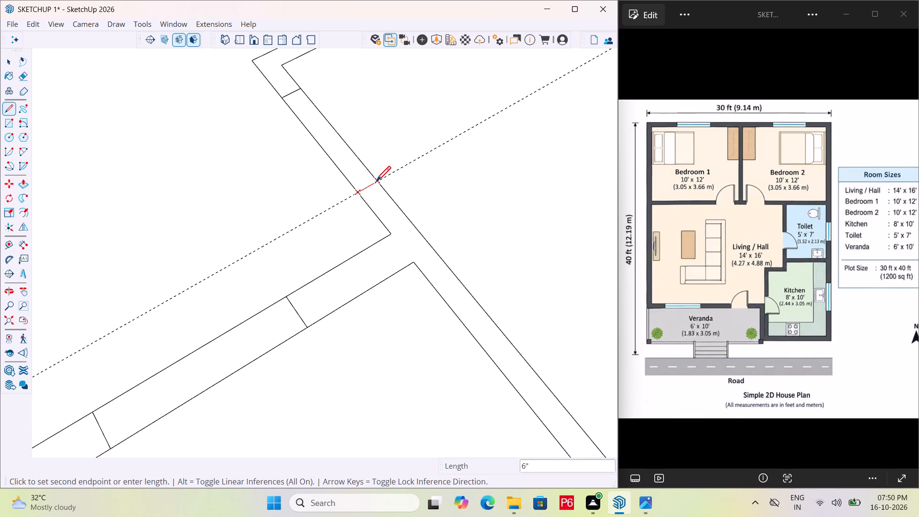
click(377, 181)
key(space)
Erase both edges of the hall-kitchen wall between the two door lines, along with the 3' guide.
text(TR)
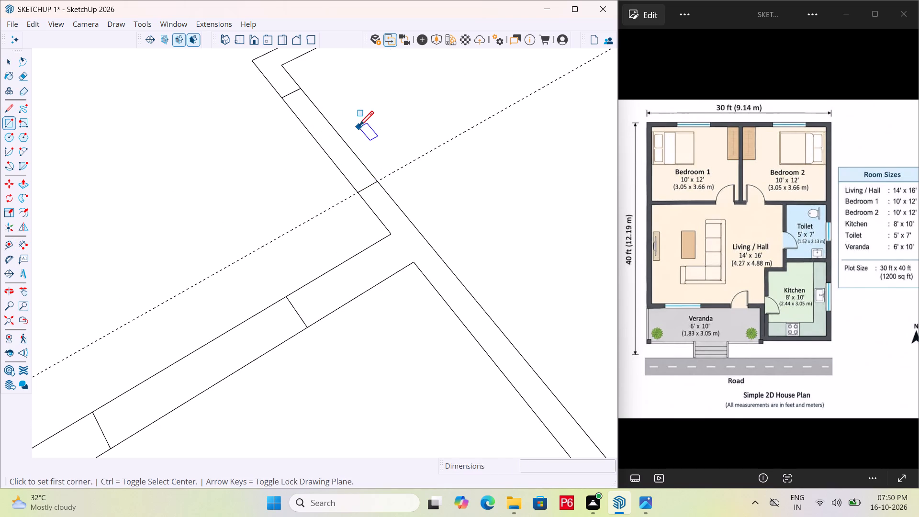
key(space)
click(360, 126)
text(TR)
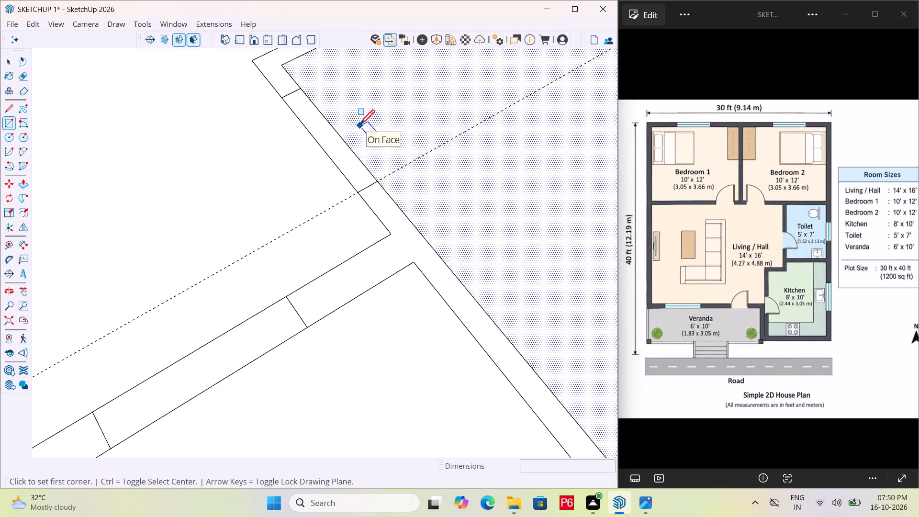
text(RE)
drag(359, 127, 353, 129)
drag(347, 132, 341, 133)
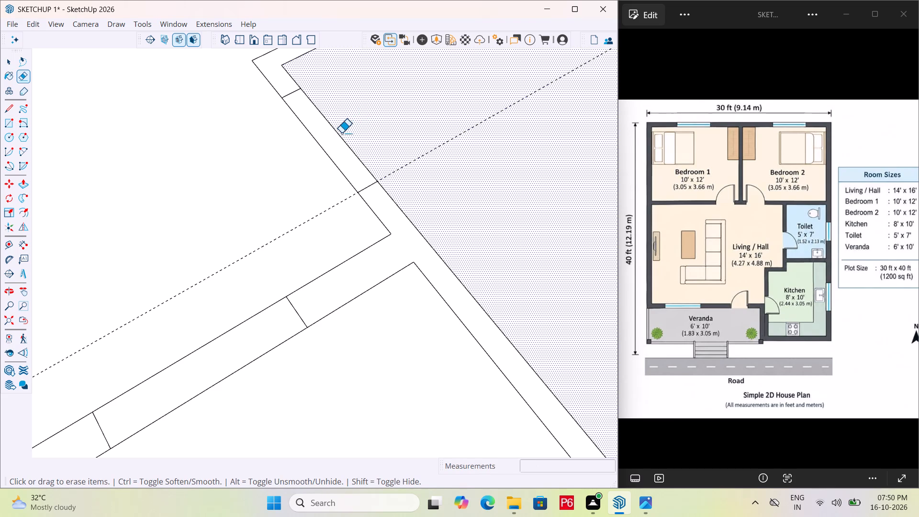
drag(341, 133, 297, 142)
click(297, 142)
scroll(309, 151, down, 5)
scroll(361, 171, down, 3)
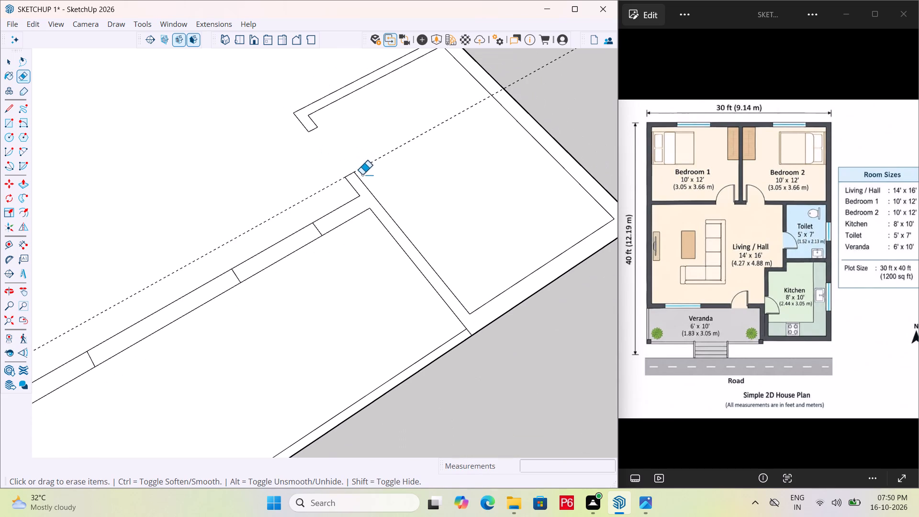
double_click(388, 154)
Draw a 3' by 6" rectangle filling the door gap in the hall-kitchen wall.
scroll(413, 146, down, 6)
middle_drag(444, 194, 426, 204)
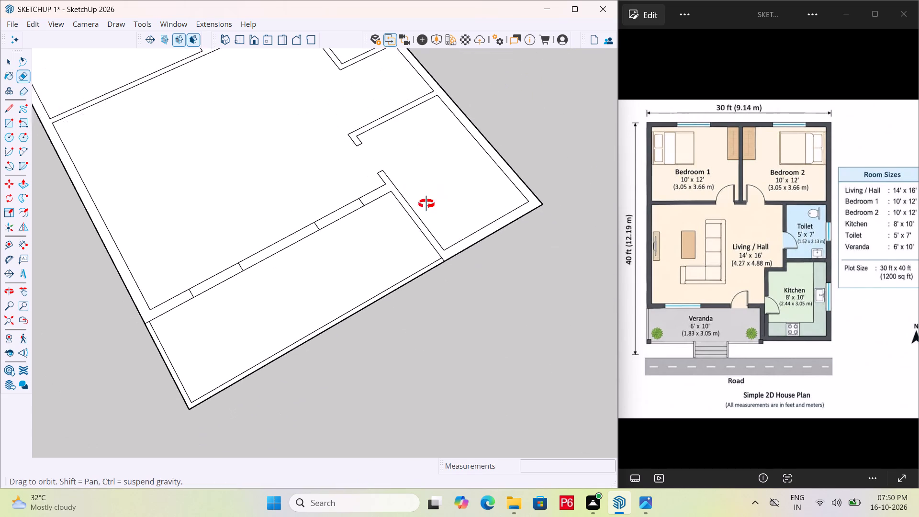
middle_drag(426, 204, 399, 203)
scroll(379, 162, up, 5)
text(REC)
key(r)
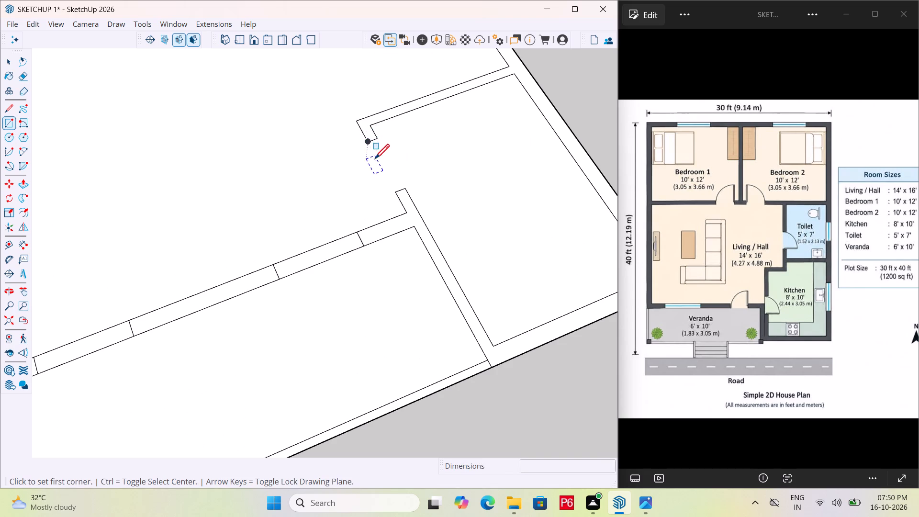
click(367, 145)
click(409, 190)
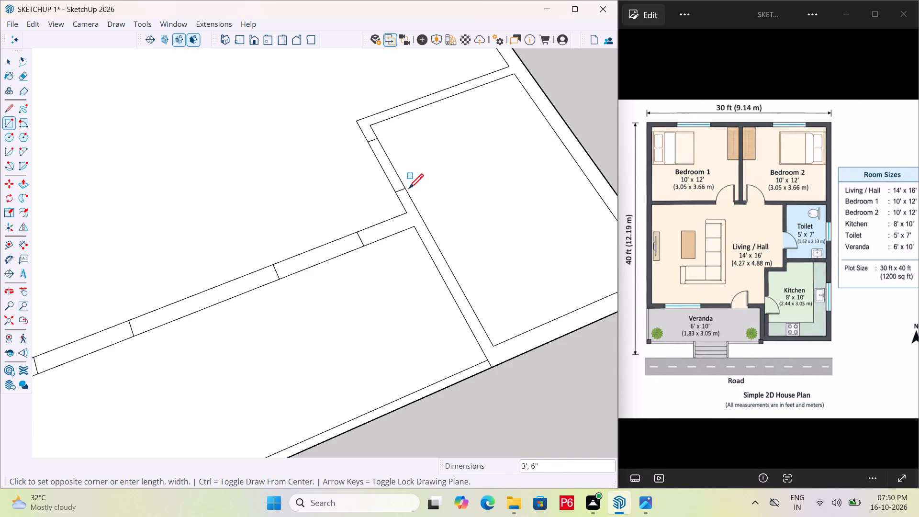
scroll(408, 184, down, 6)
middle_drag(395, 245, 455, 214)
key(space)
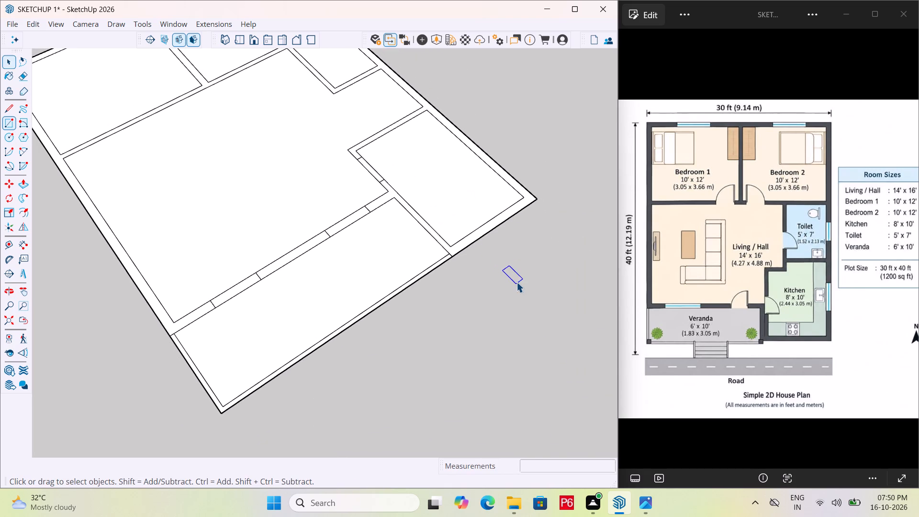
Place a guide 5' 6" from the inner edge of the outer wall between toilet and kitchen, through the toilet's hall-side outer corner.
middle_drag(437, 205, 413, 206)
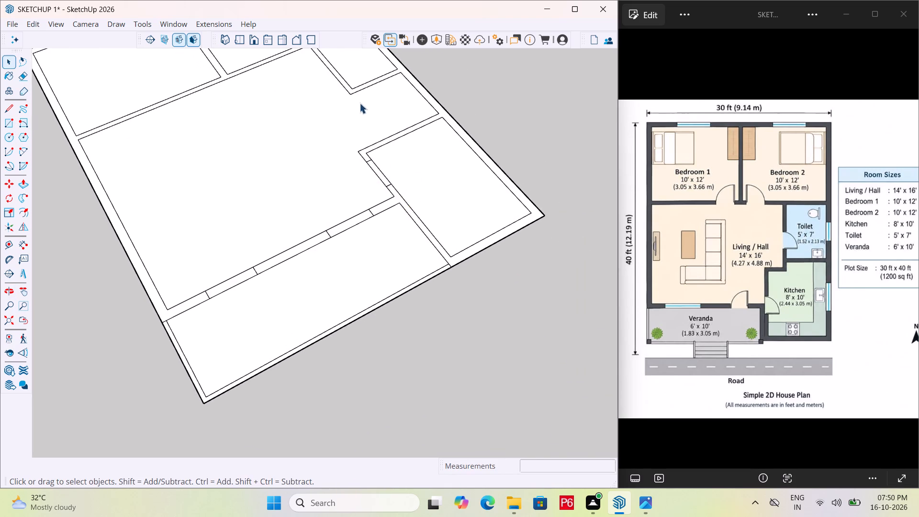
scroll(381, 160, down, 3)
middle_drag(377, 95, 362, 104)
scroll(362, 101, up, 5)
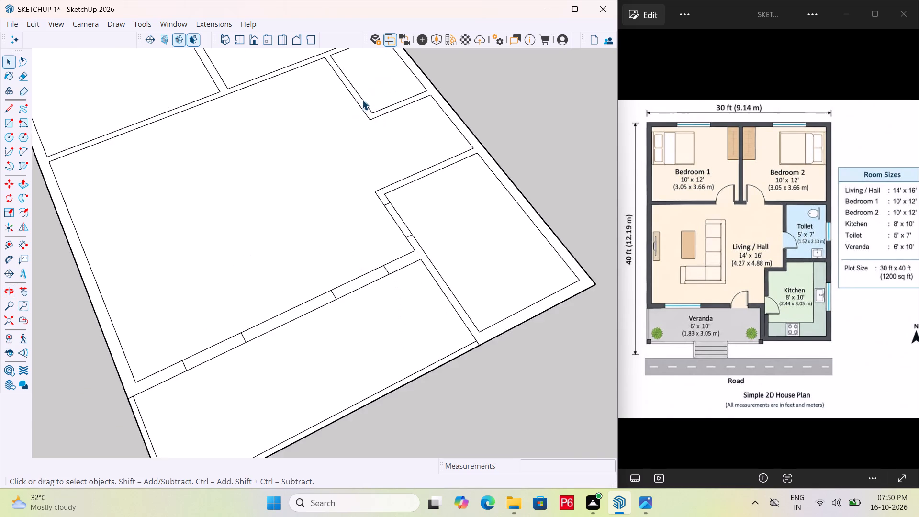
scroll(362, 100, up, 5)
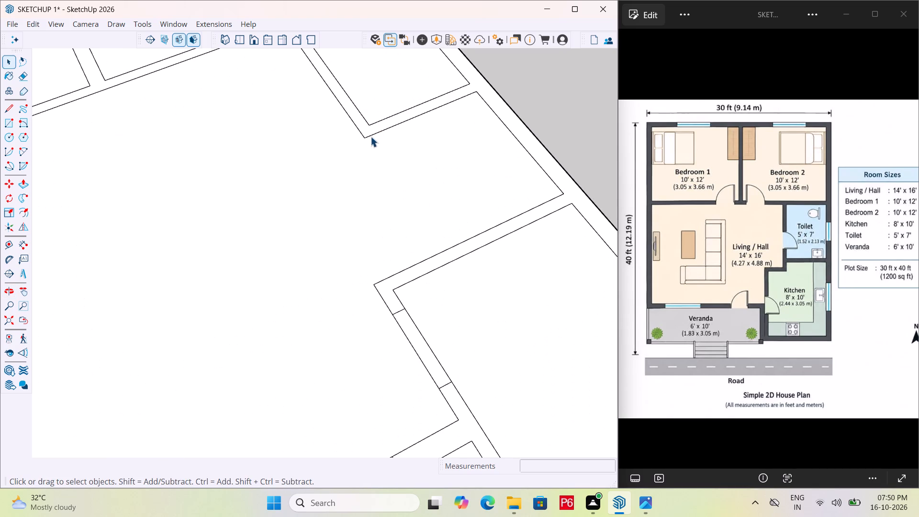
scroll(369, 155, down, 12)
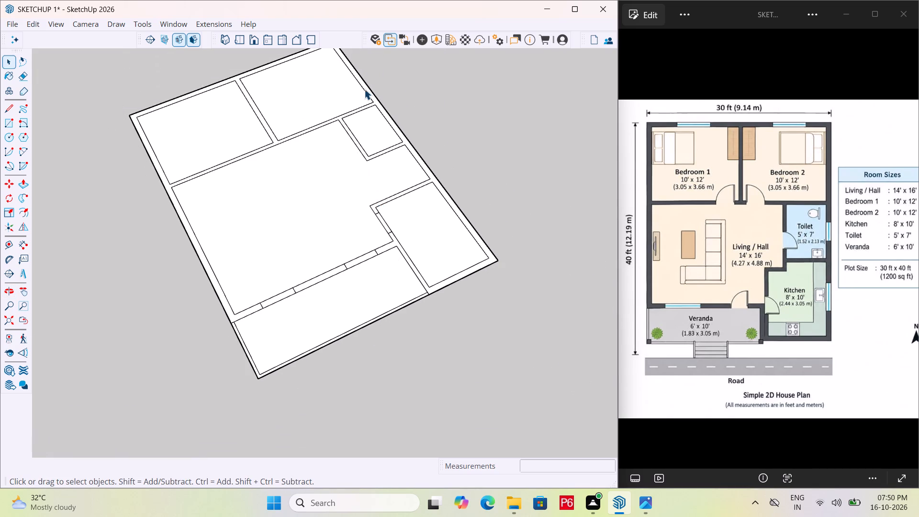
scroll(364, 89, up, 14)
scroll(323, 130, down, 10)
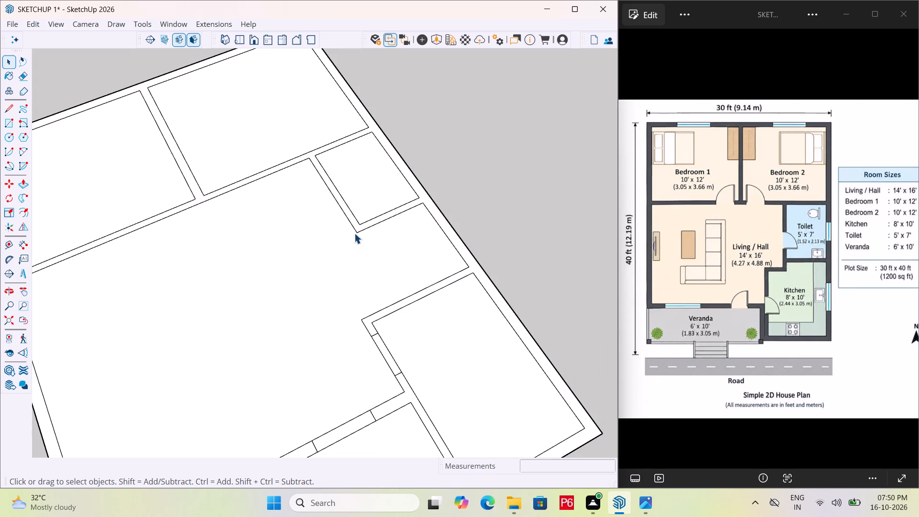
key(t)
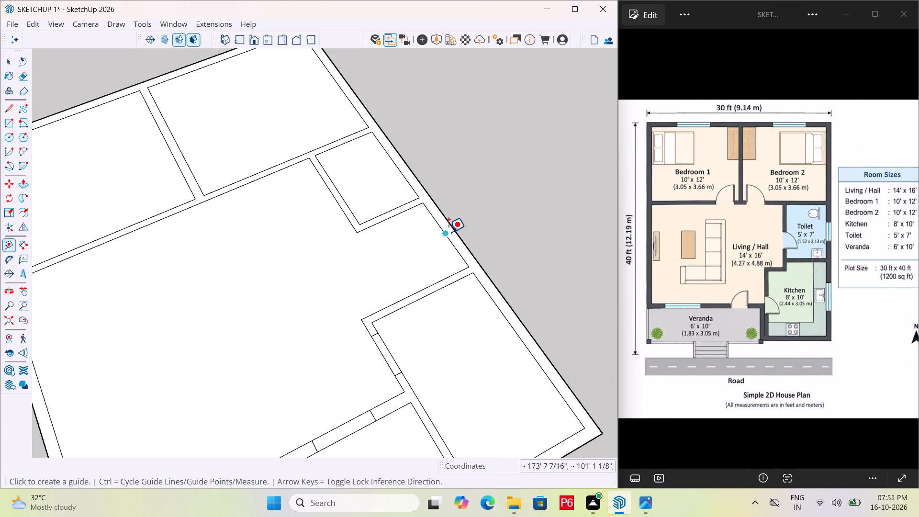
click(447, 234)
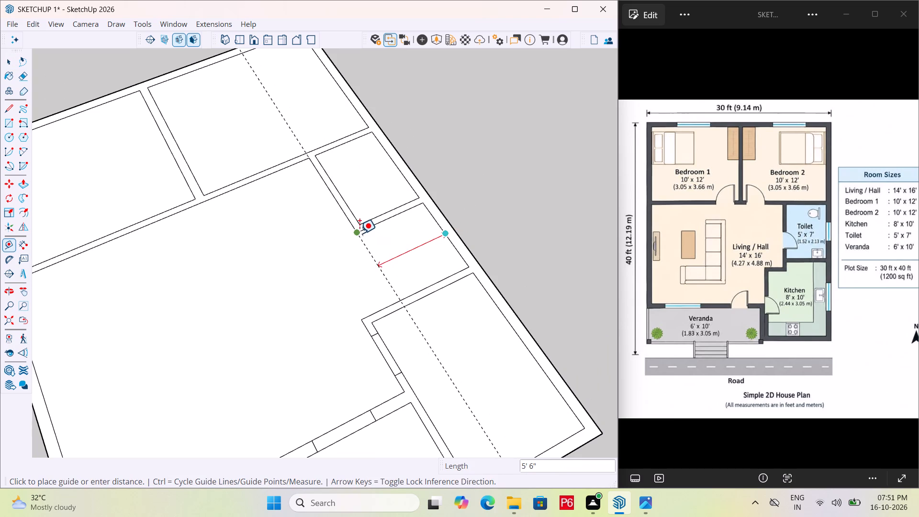
click(359, 233)
key(space)
key(space)
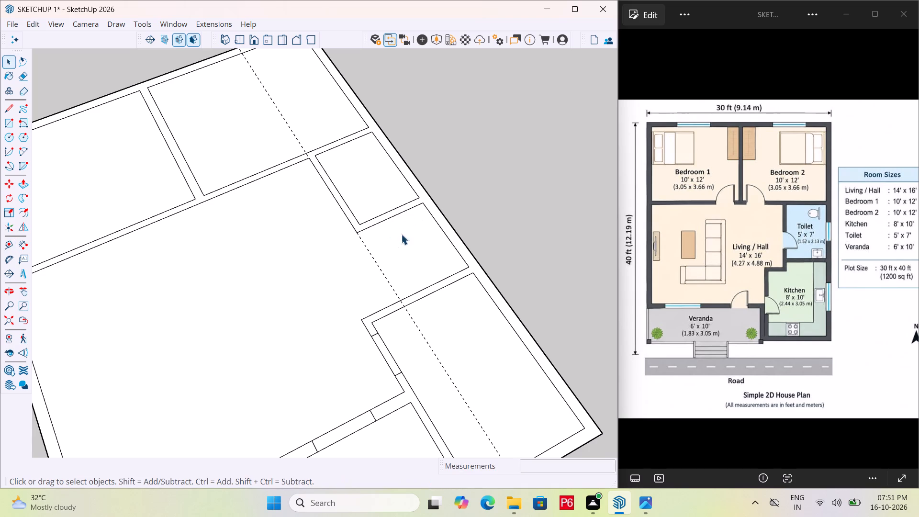
Place a second guide parallel to the same outer-wall edge, through the toilet's hall-side inner corner.
key(t)
click(438, 225)
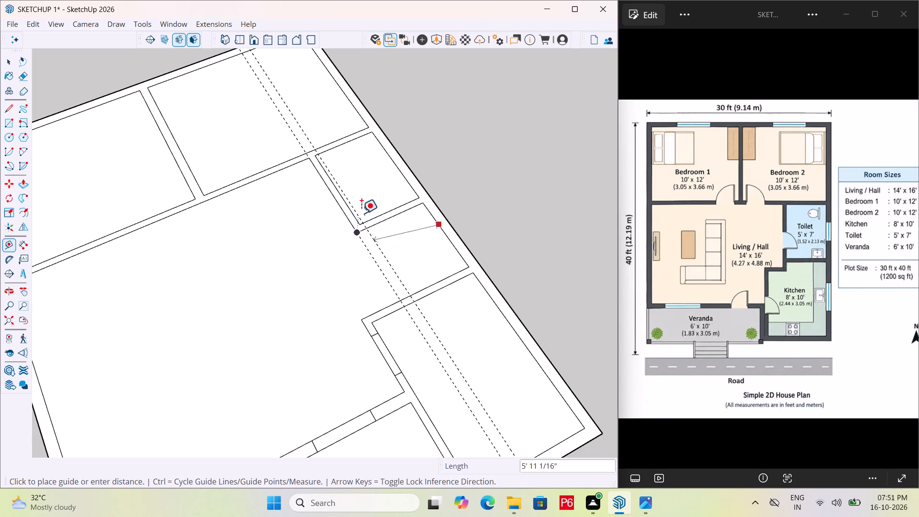
double_click(359, 218)
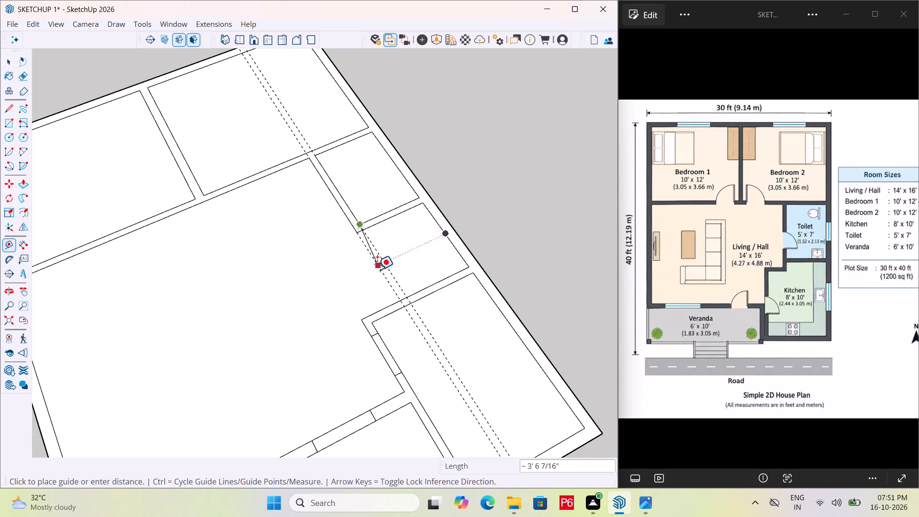
text(RE)
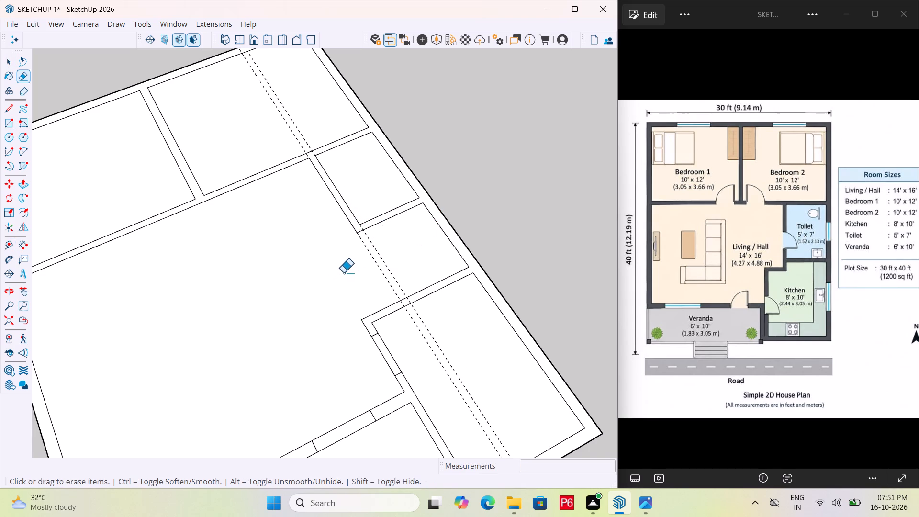
Draw a wall rectangle about 6' long between the two guides, from the toilet's outer wall edge to the kitchen wall.
key(r)
scroll(369, 236, up, 5)
click(361, 223)
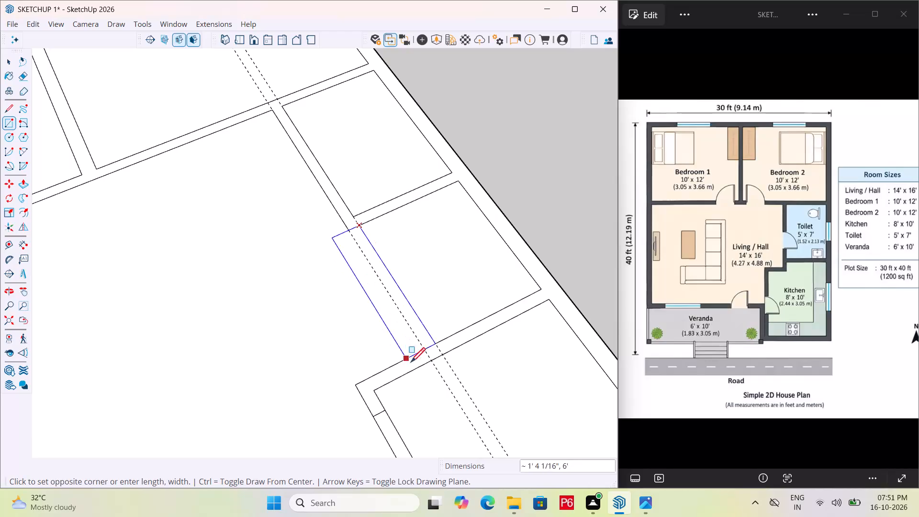
click(426, 349)
key(space)
scroll(336, 245, down, 3)
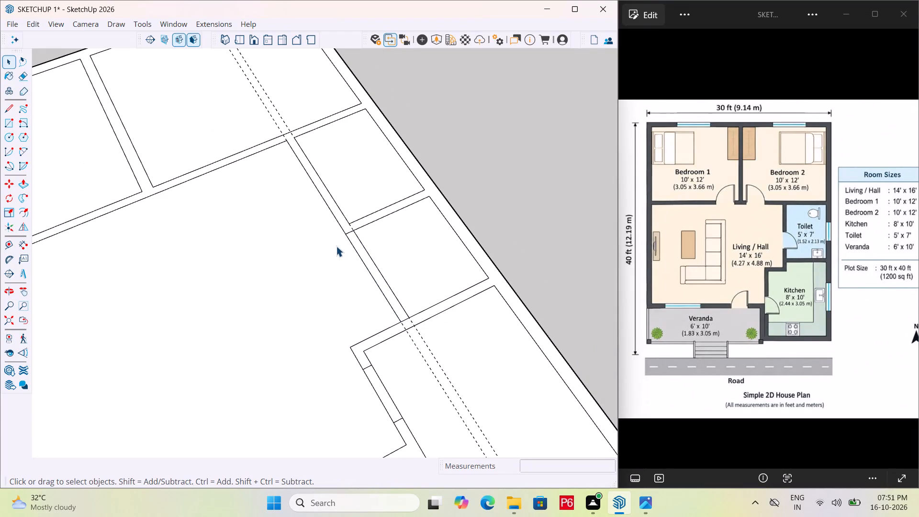
Erase the two guides running along the new wall between the toilet and the kitchen.
key(e)
scroll(346, 222, up, 5)
click(356, 231)
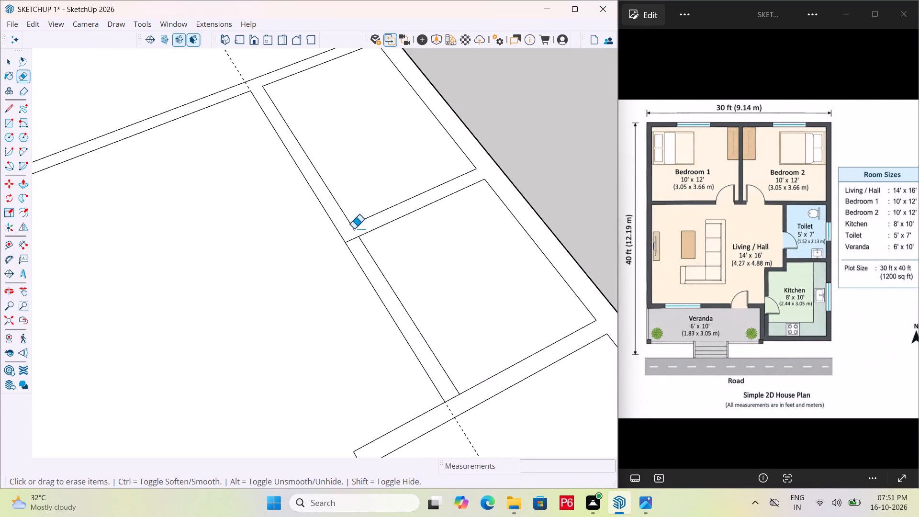
scroll(367, 233, down, 3)
scroll(432, 381, up, 3)
drag(439, 375, 437, 379)
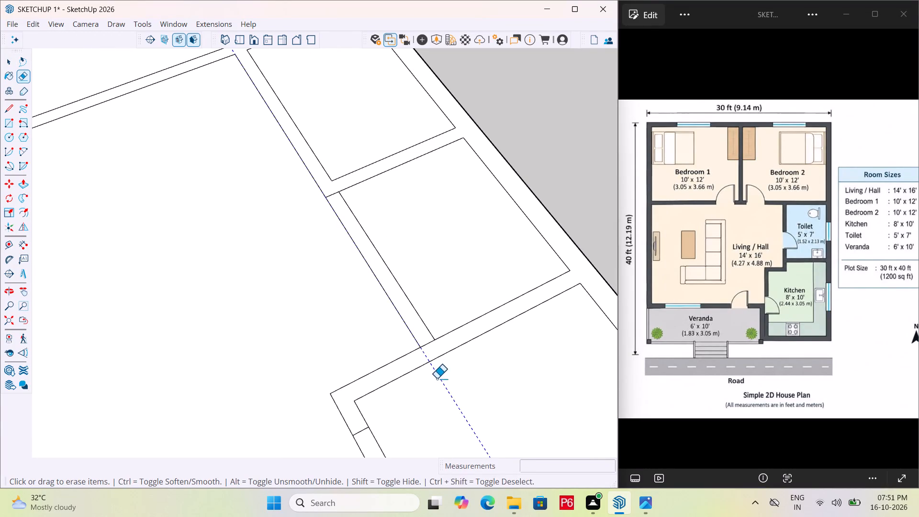
drag(437, 379, 448, 372)
click(450, 372)
Erase the short edges where the new wall meets the kitchen wall and the toilet wall.
scroll(427, 347, up, 3)
click(429, 342)
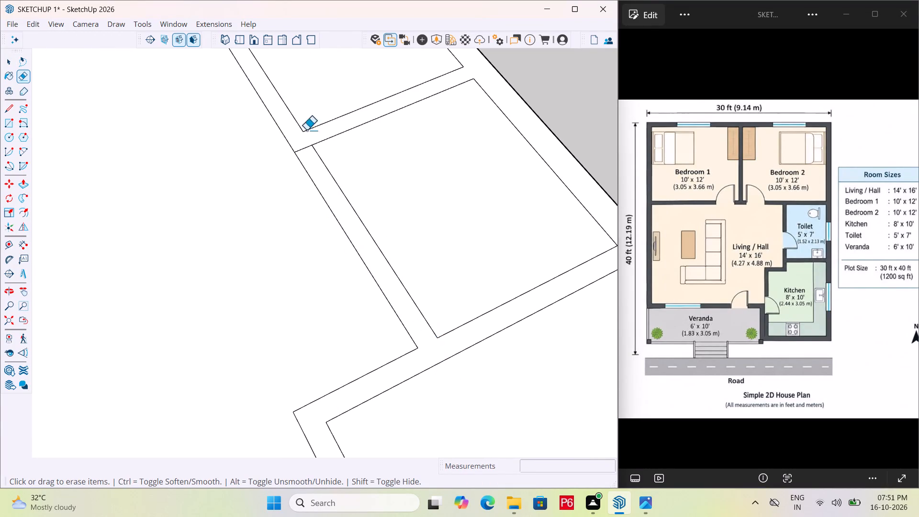
drag(298, 148, 312, 157)
Draw a short line straight across the new toilet-kitchen connecting wall, near its kitchen end.
scroll(317, 167, down, 5)
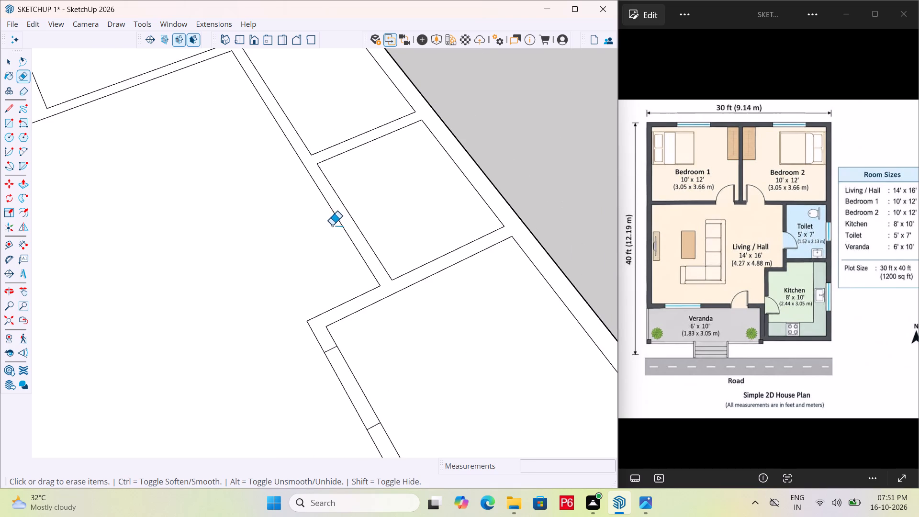
scroll(333, 231, down, 7)
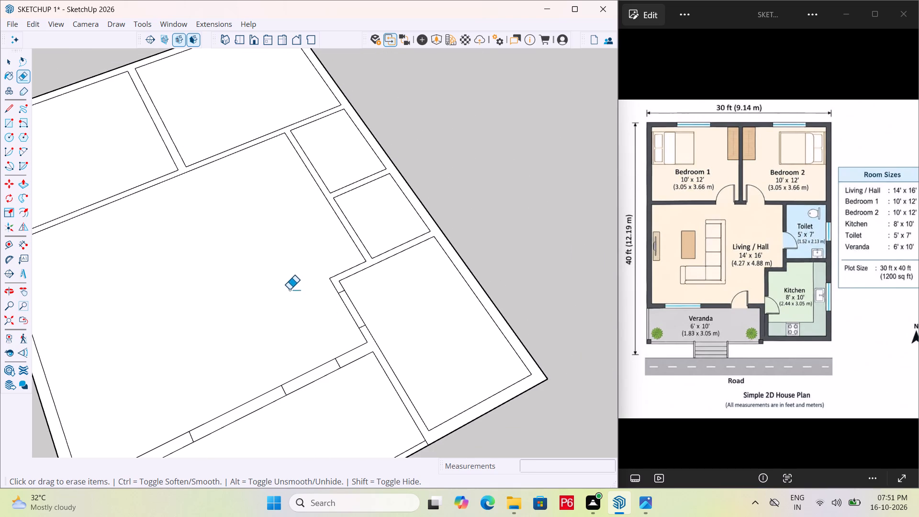
scroll(347, 234, up, 5)
key(l)
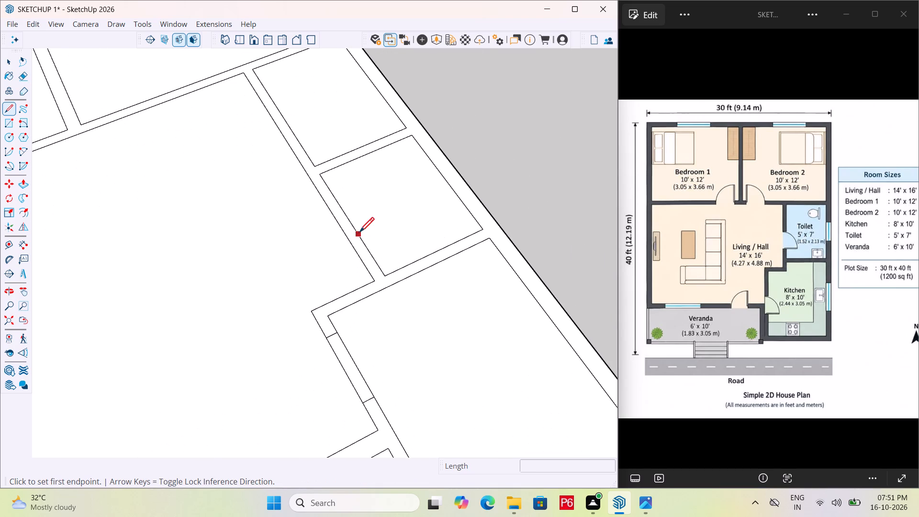
scroll(353, 237, up, 5)
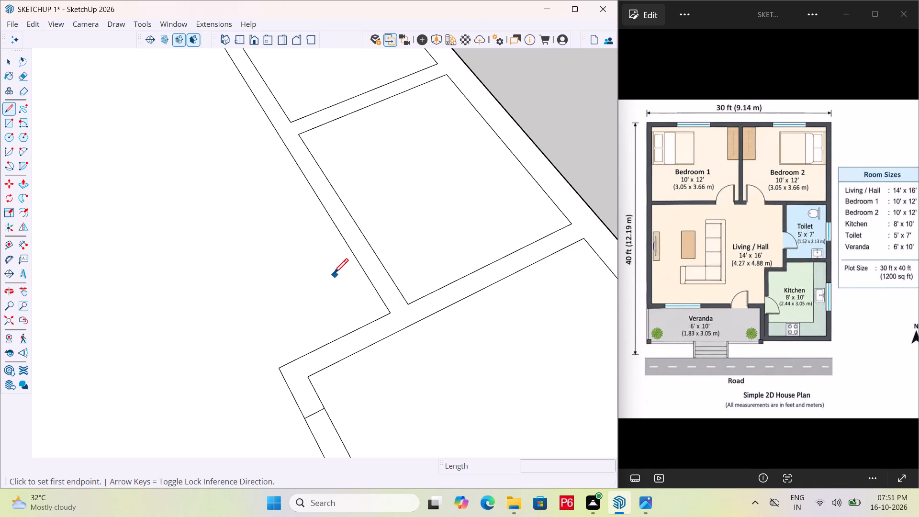
scroll(403, 265, up, 2)
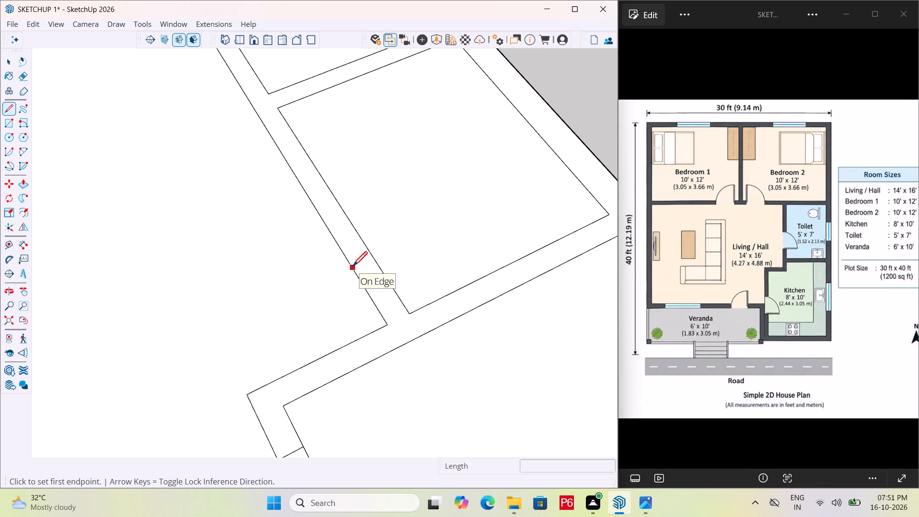
drag(353, 268, 359, 264)
click(372, 259)
key(space)
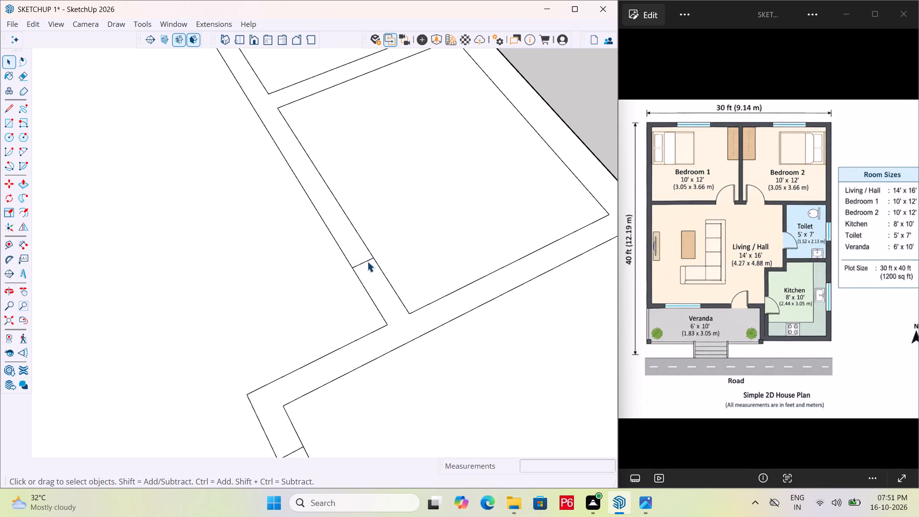
Place a guide 2'6" from the short line across the new wall, on the side towards the toilet.
key(t)
click(363, 259)
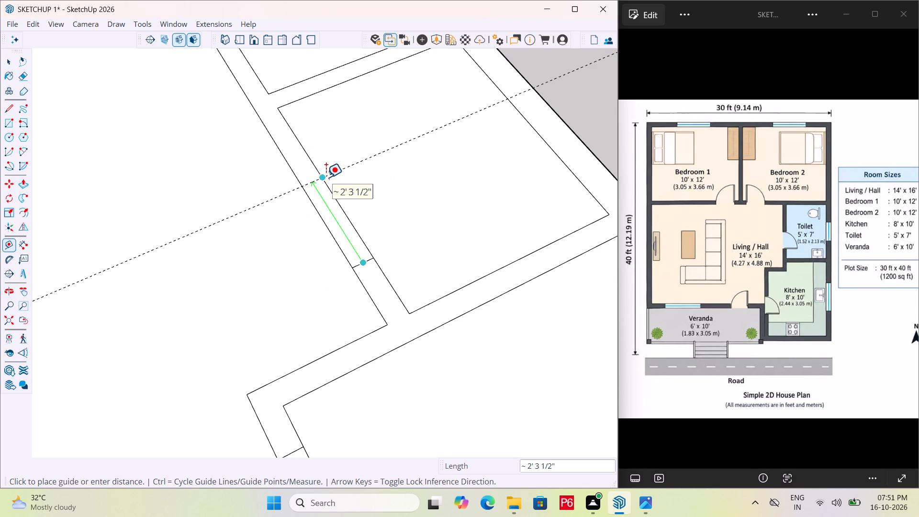
text(2'6)
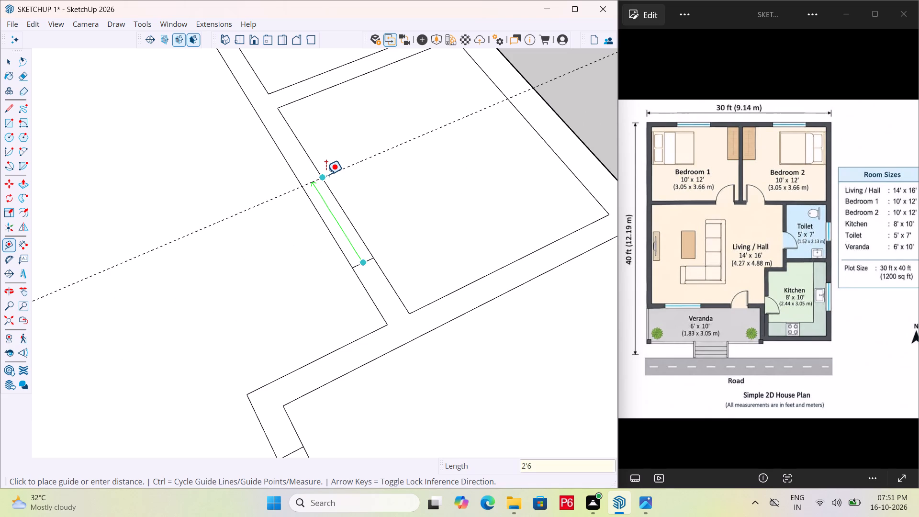
key(shift+quotedbl)
key(Return)
click(323, 152)
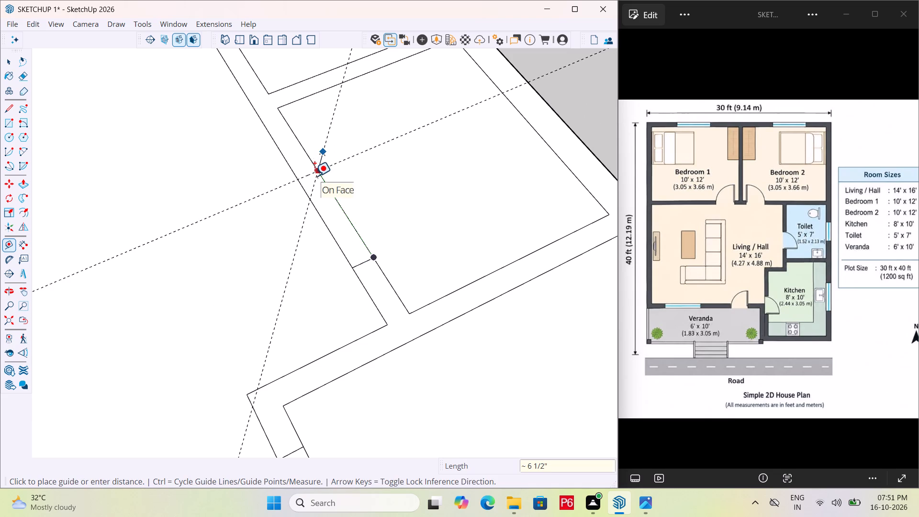
Draw a 6" line across the new wall along the 2'6" guide.
key(l)
click(297, 182)
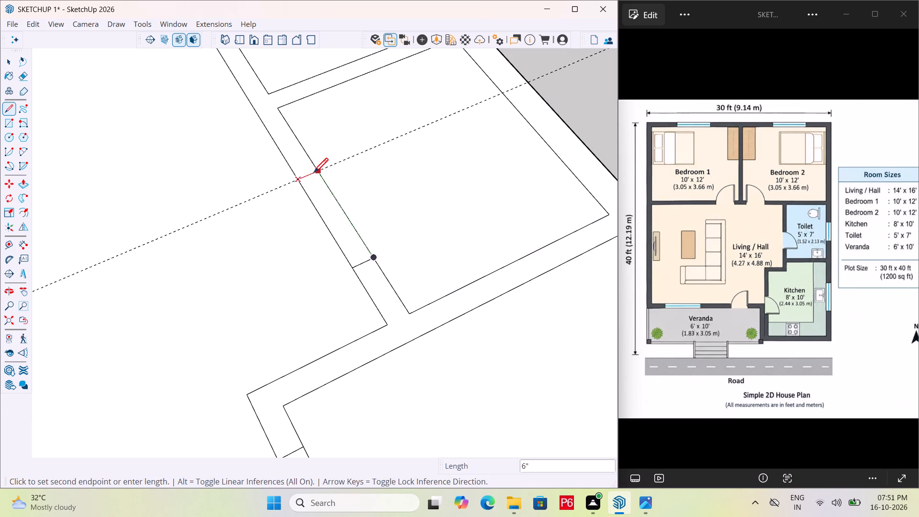
click(316, 173)
key(space)
scroll(347, 234, down, 1)
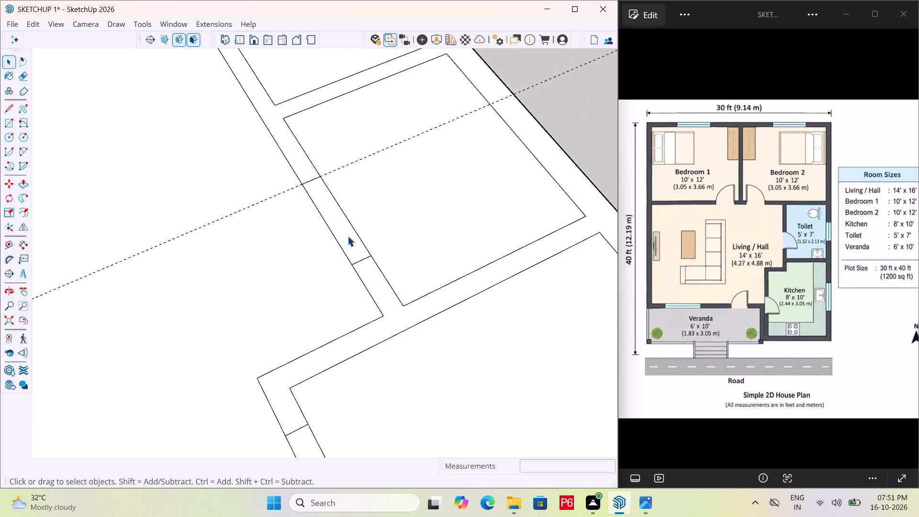
Erase the dashed guide crossing the new toilet-kitchen connecting wall.
key(e)
drag(389, 143, 388, 133)
drag(388, 140, 391, 151)
drag(392, 156, 400, 165)
Draw a short line across the wall on Bedroom 2's hall side, close to the exterior side wall.
scroll(420, 234, down, 12)
scroll(310, 135, up, 5)
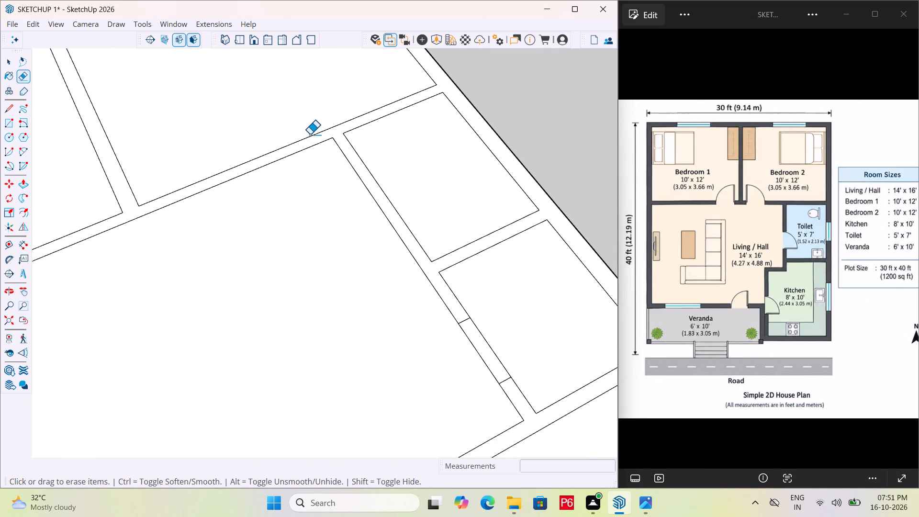
scroll(310, 135, up, 1)
scroll(395, 190, down, 4)
scroll(419, 110, up, 10)
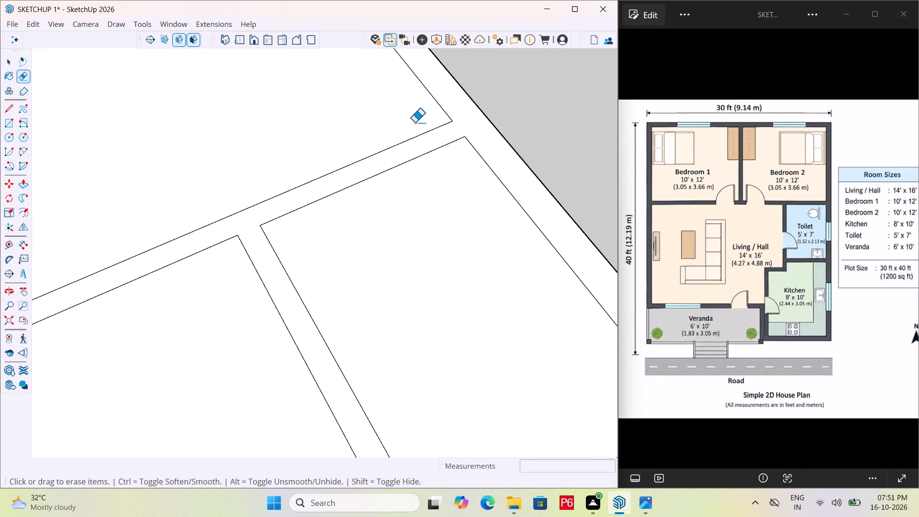
key(l)
click(434, 131)
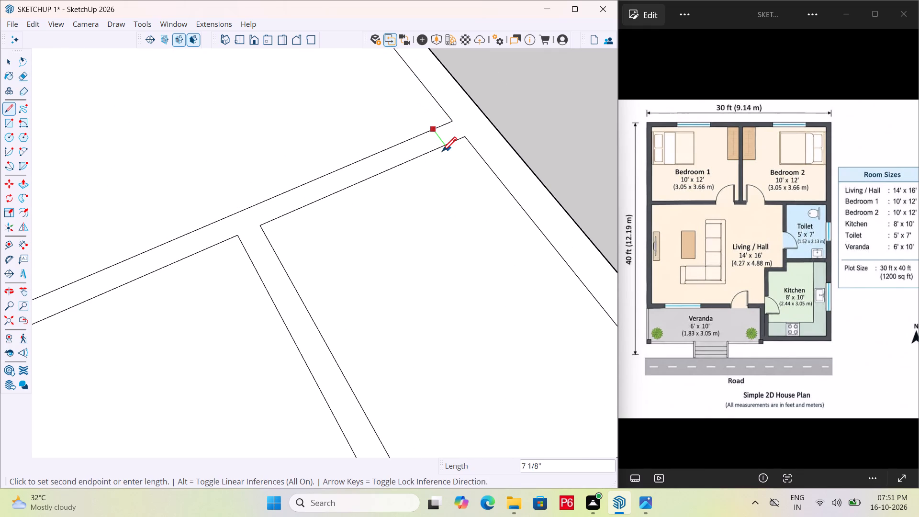
click(442, 150)
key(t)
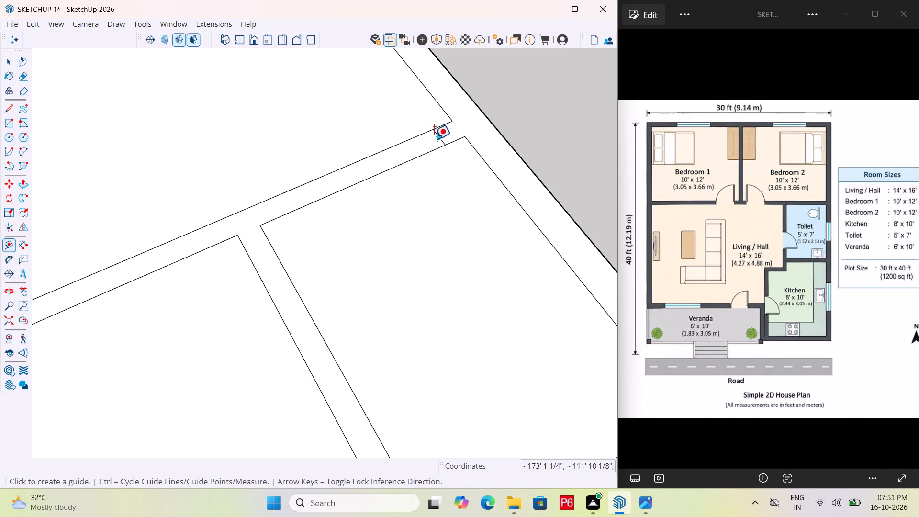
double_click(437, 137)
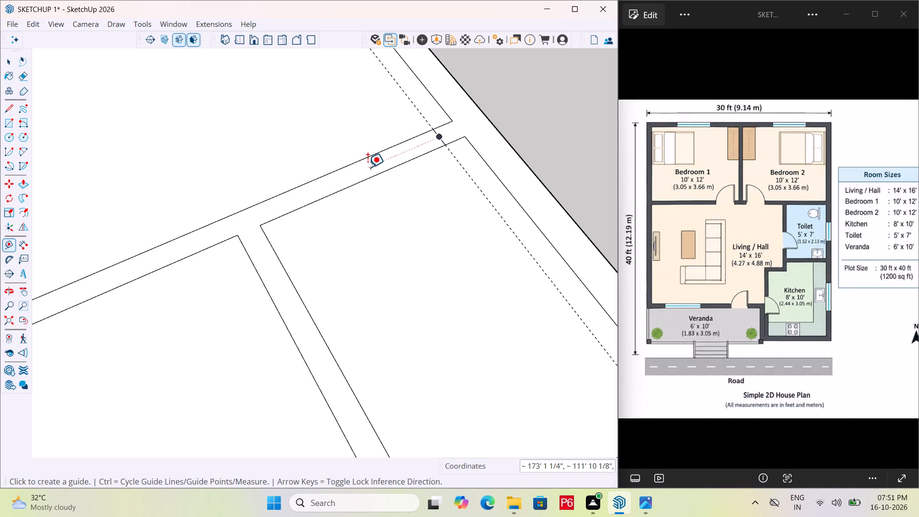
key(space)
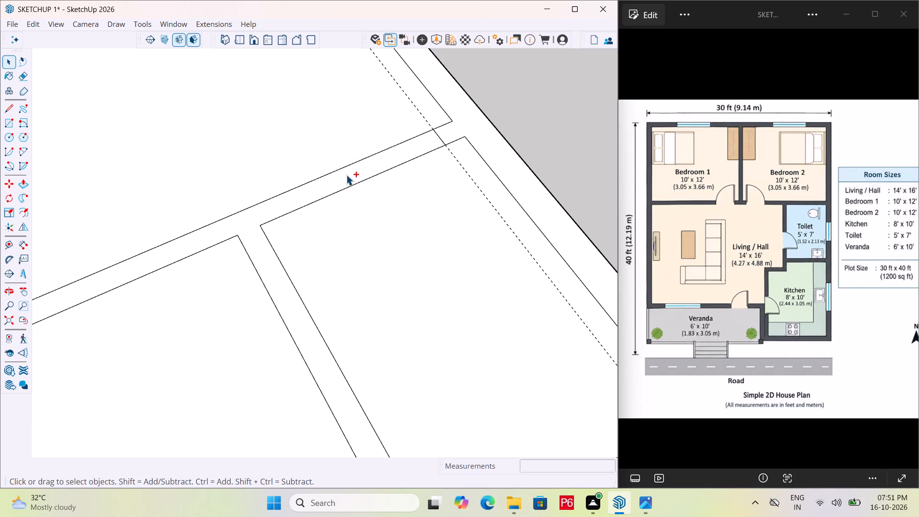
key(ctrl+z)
Place a guide 2'6" from the short line across Bedroom 2's wall, on the side away from the exterior wall.
scroll(447, 128, up, 3)
key(t)
click(430, 140)
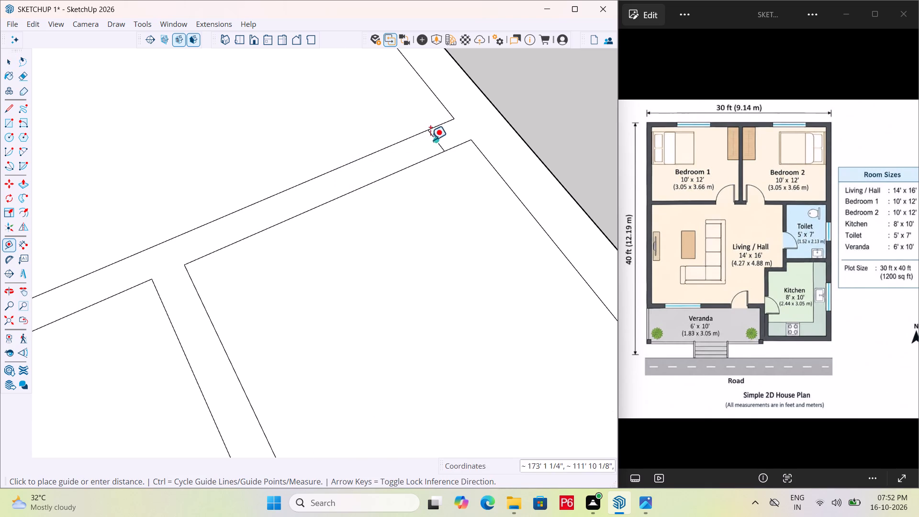
key(2)
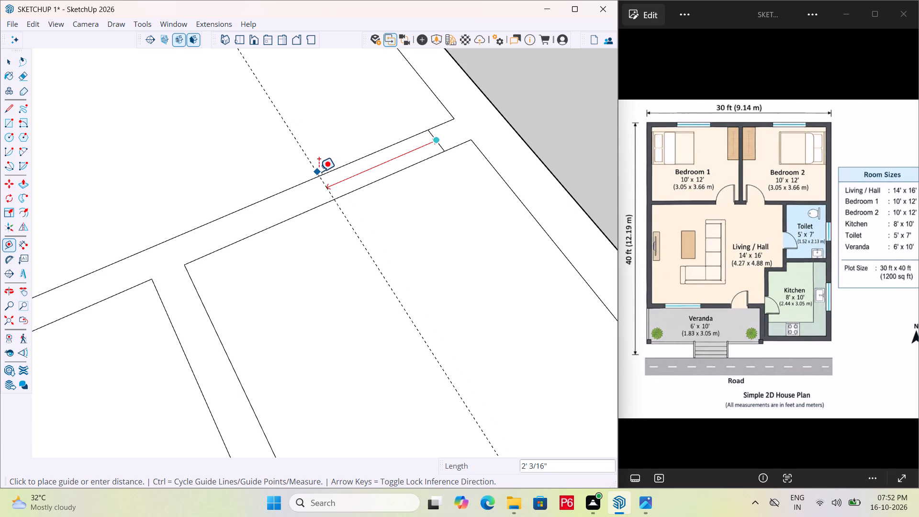
key(apostrophe)
key(6)
key(shift+quotedbl)
key(Return)
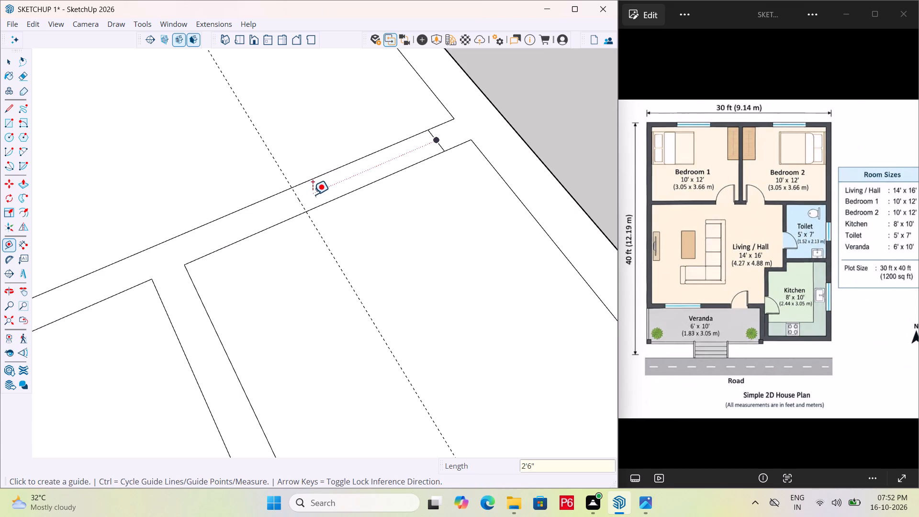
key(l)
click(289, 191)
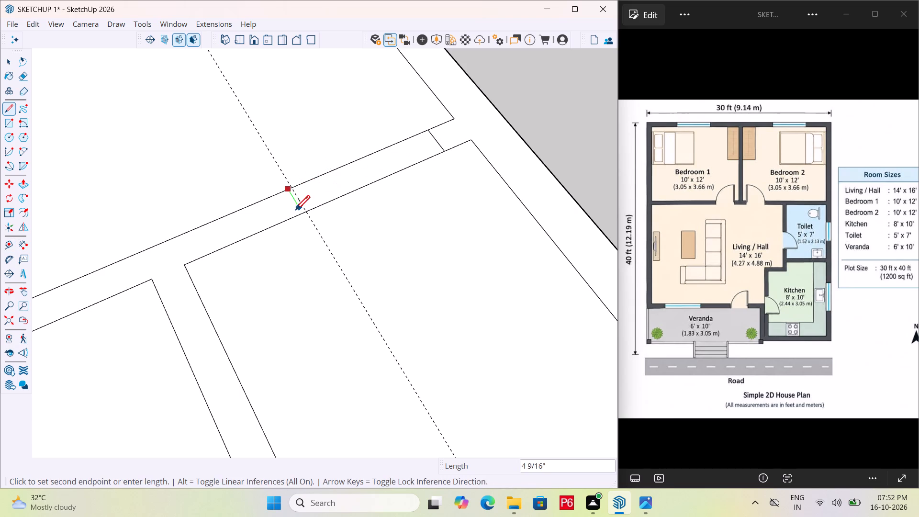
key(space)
Draw a 6" line across Bedroom 2's wall along the 2'6" guide.
key(l)
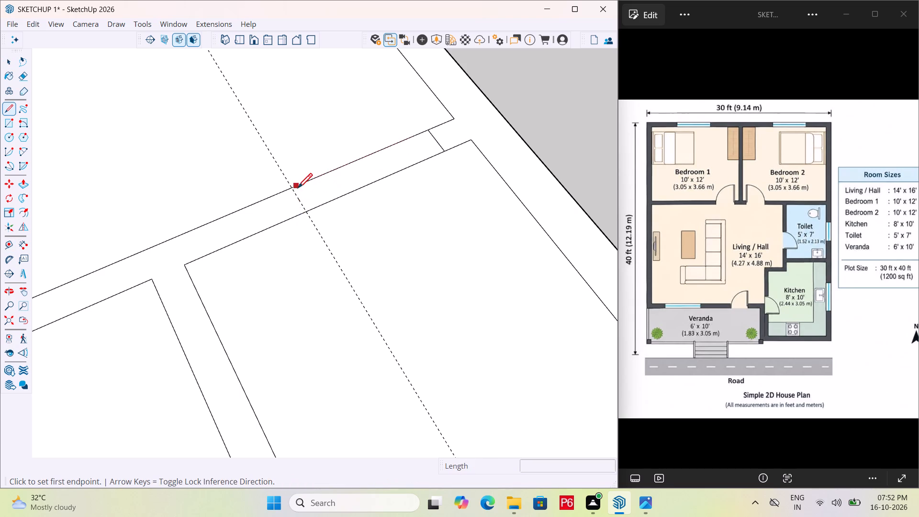
scroll(298, 189, up, 3)
click(289, 187)
click(309, 225)
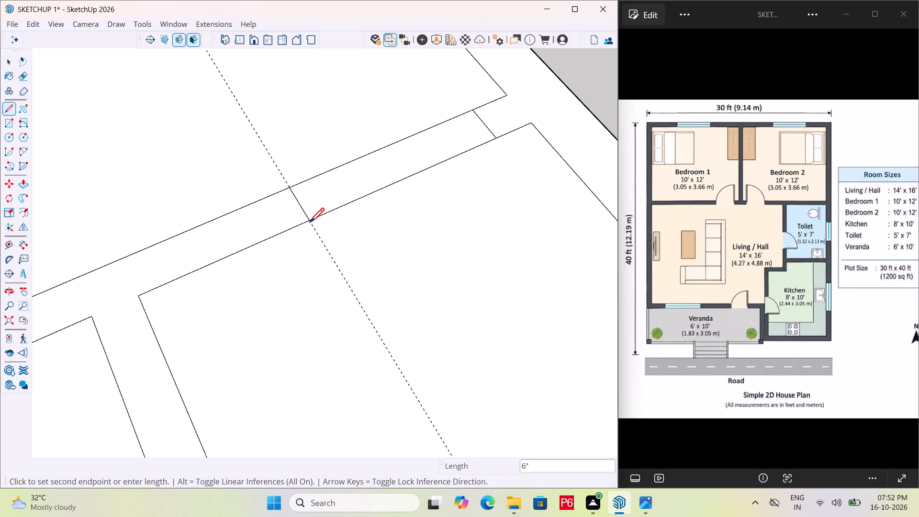
scroll(295, 198, down, 5)
key(space)
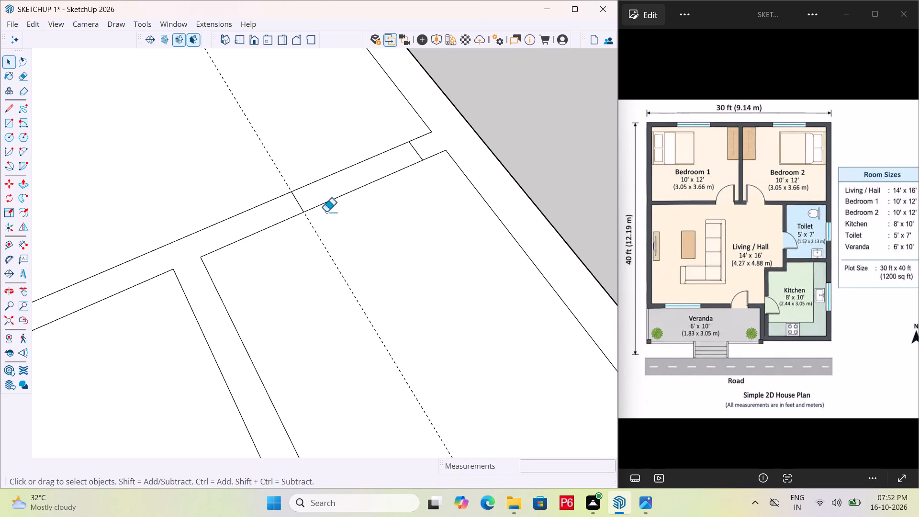
Erase the dashed 2'6" guide crossing Bedroom 2's wall.
key(e)
drag(350, 236, 344, 251)
click(333, 262)
Draw a 6" line across the Bedroom 2-hall wall, just beside the wall dividing the two bedrooms.
scroll(367, 202, down, 6)
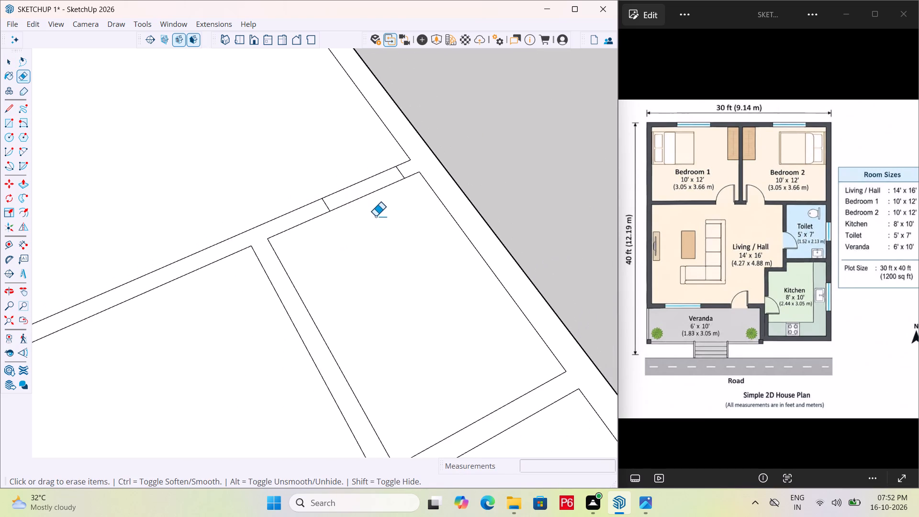
scroll(396, 216, down, 6)
scroll(161, 289, up, 7)
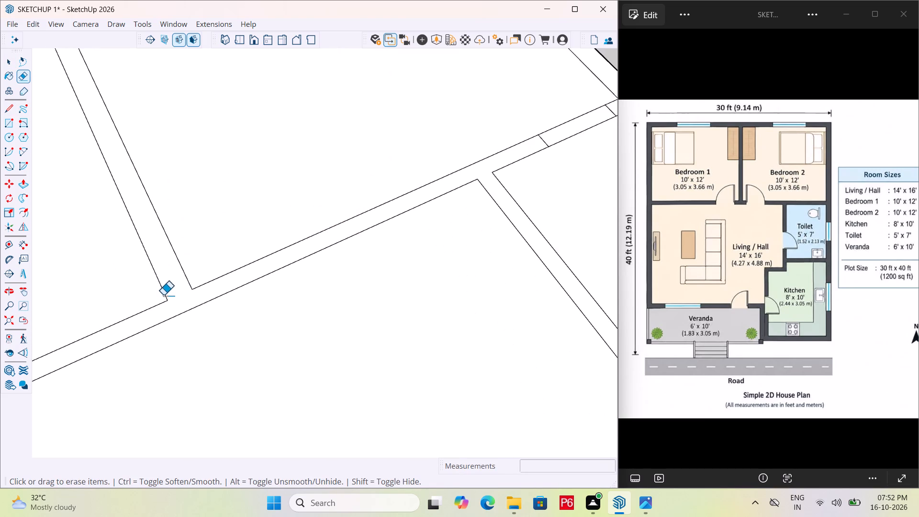
scroll(195, 305, up, 6)
key(l)
click(221, 261)
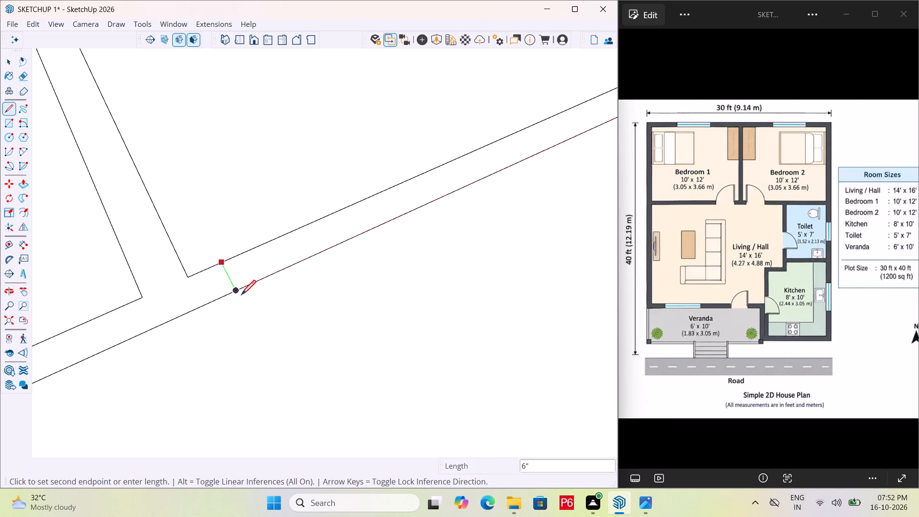
click(240, 293)
key(space)
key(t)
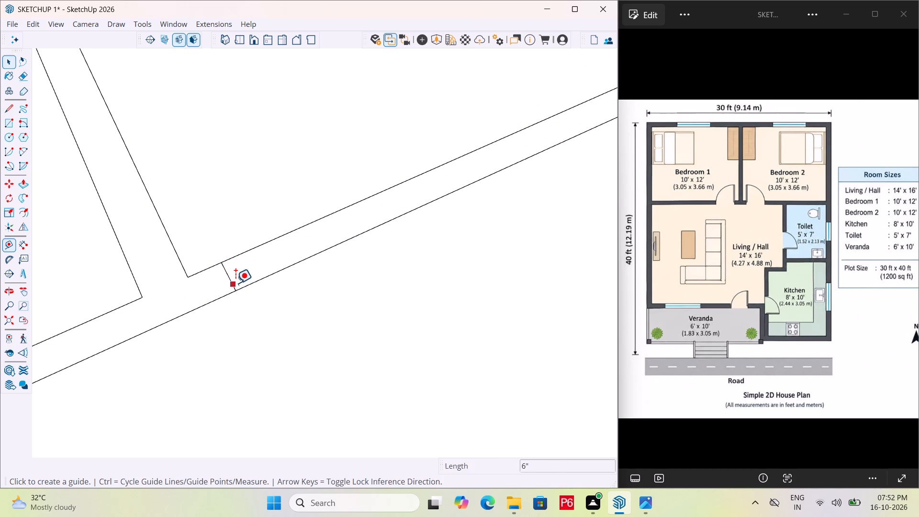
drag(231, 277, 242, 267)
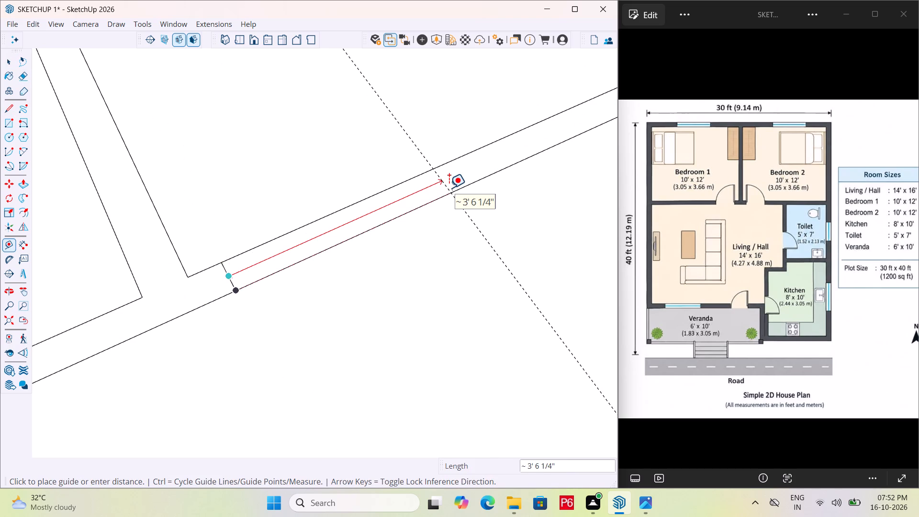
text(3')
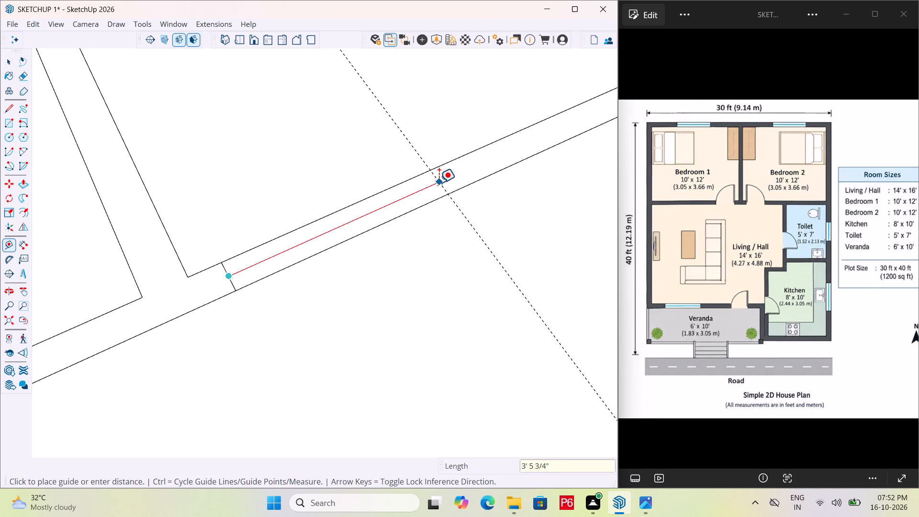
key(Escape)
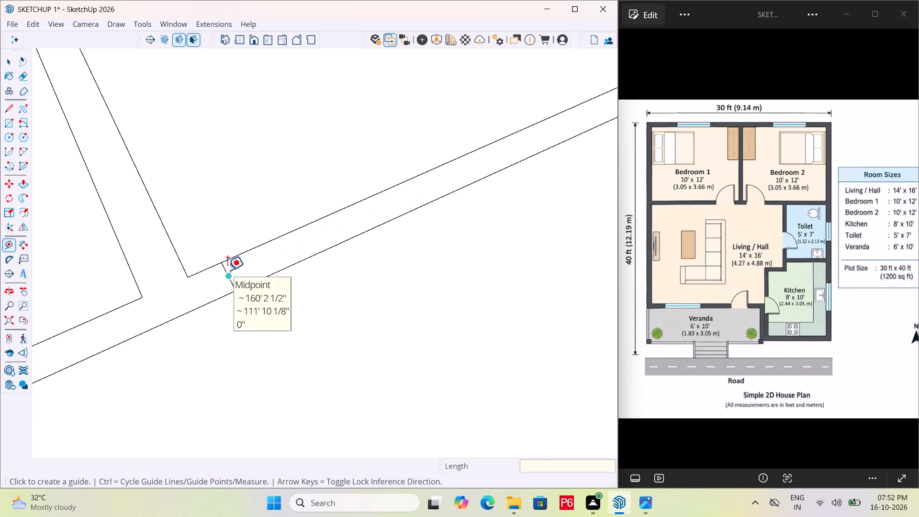
Place a guide 3' from the new short line across the Bedroom 2-hall wall, on the side away from the bedroom divider.
click(227, 270)
key(3)
key(apostrophe)
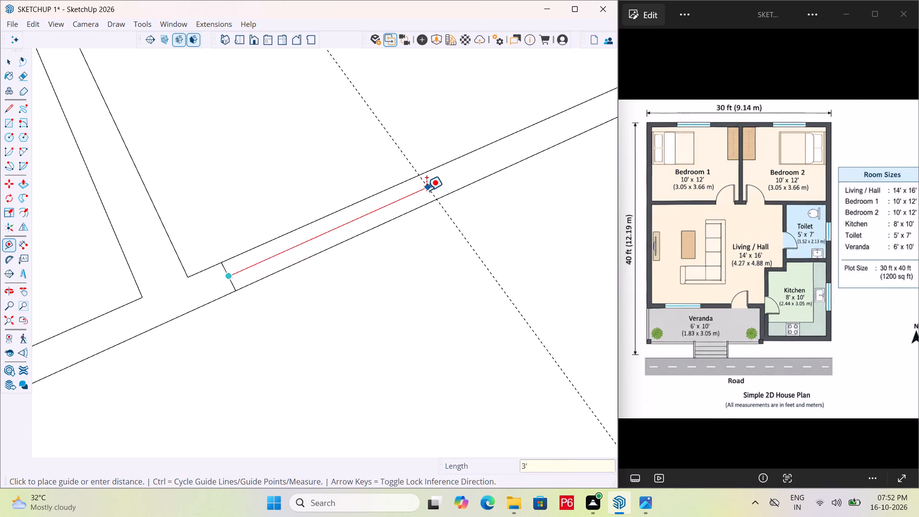
key(Return)
Draw a 6" line across the Bedroom 1-hall wall, just beside the wall dividing the two bedrooms.
scroll(377, 204, down, 4)
scroll(139, 282, down, 3)
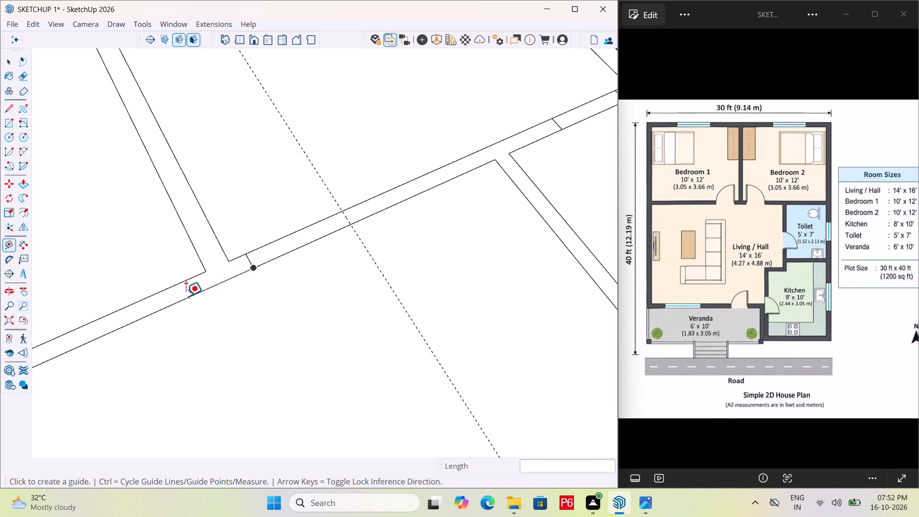
scroll(117, 305, up, 6)
scroll(471, 247, down, 6)
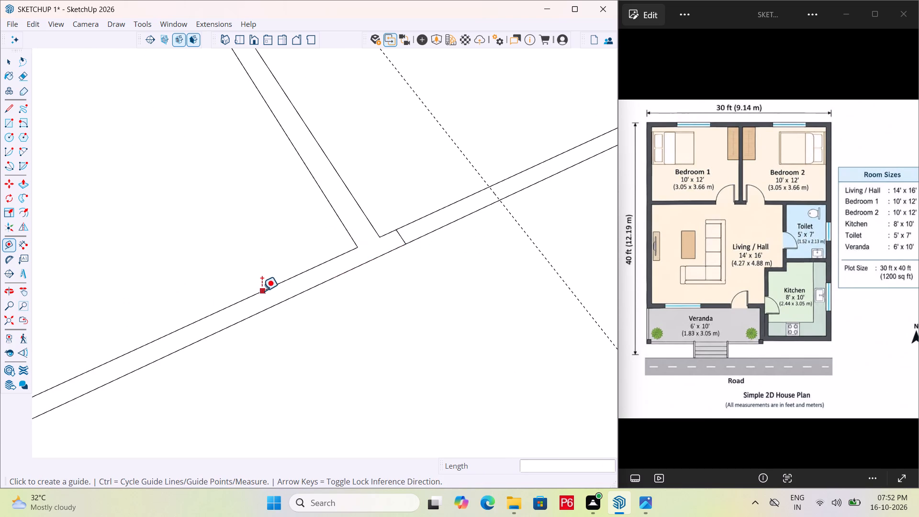
scroll(262, 291, up, 2)
key(l)
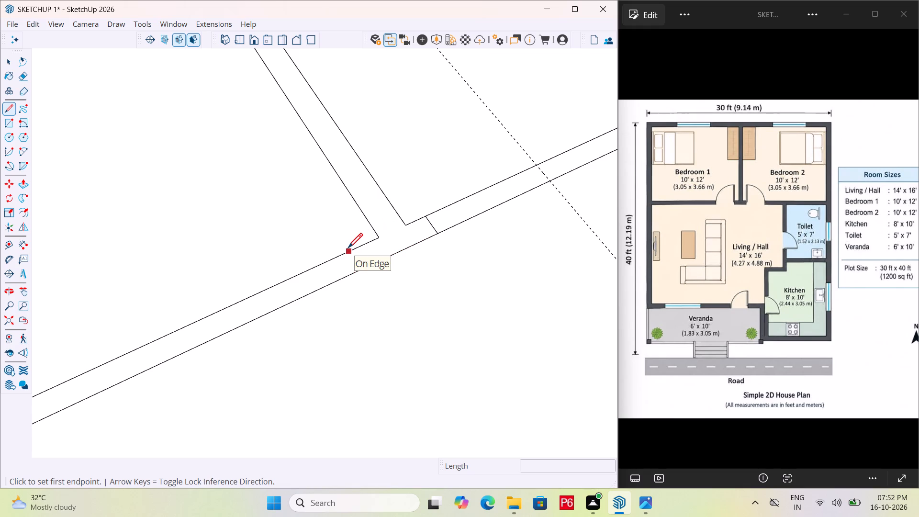
click(348, 249)
click(363, 272)
key(space)
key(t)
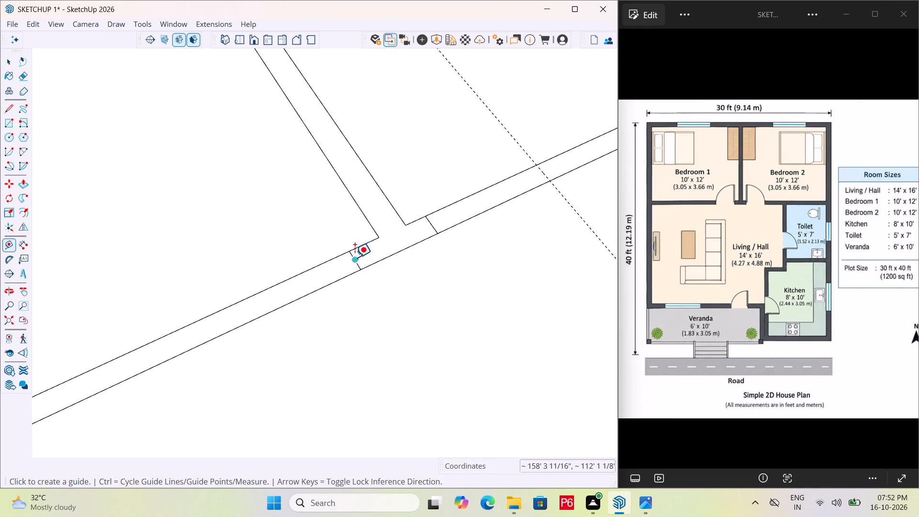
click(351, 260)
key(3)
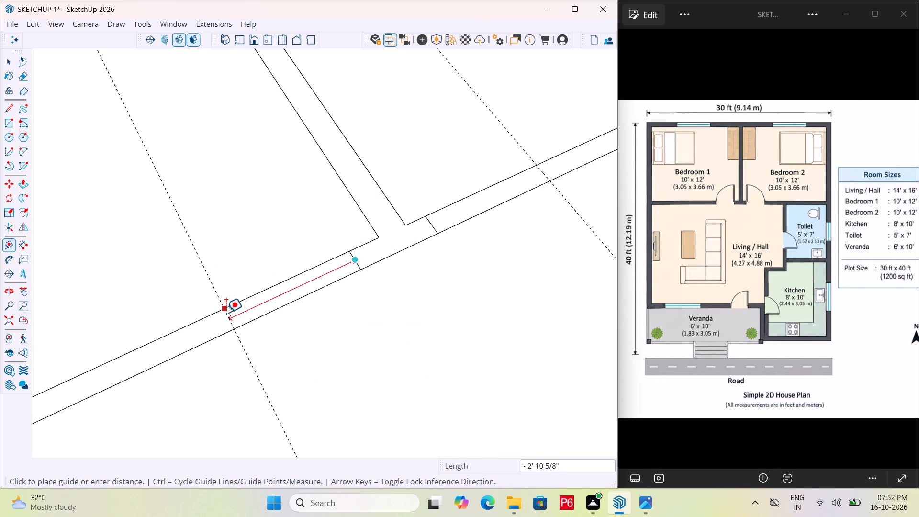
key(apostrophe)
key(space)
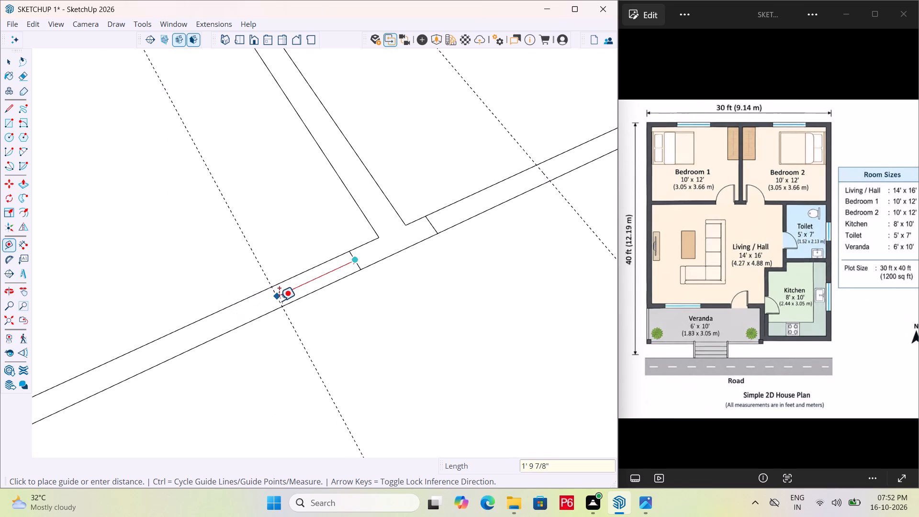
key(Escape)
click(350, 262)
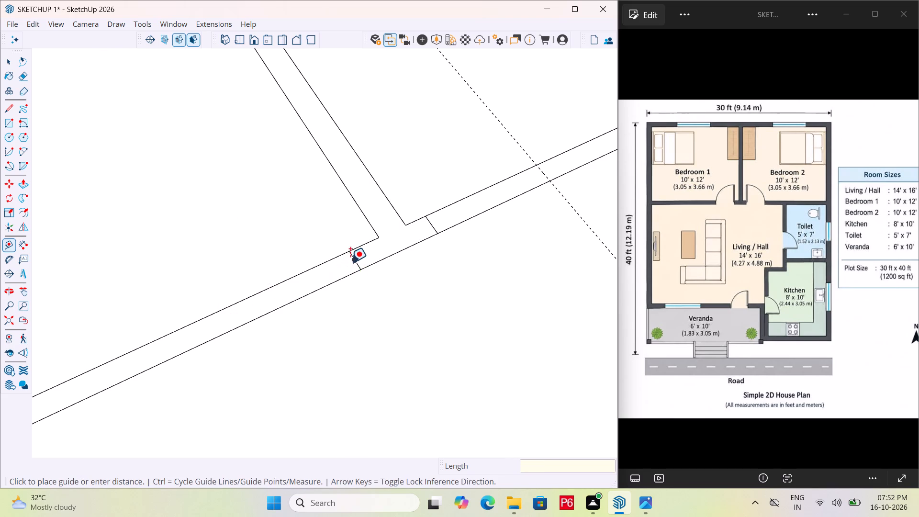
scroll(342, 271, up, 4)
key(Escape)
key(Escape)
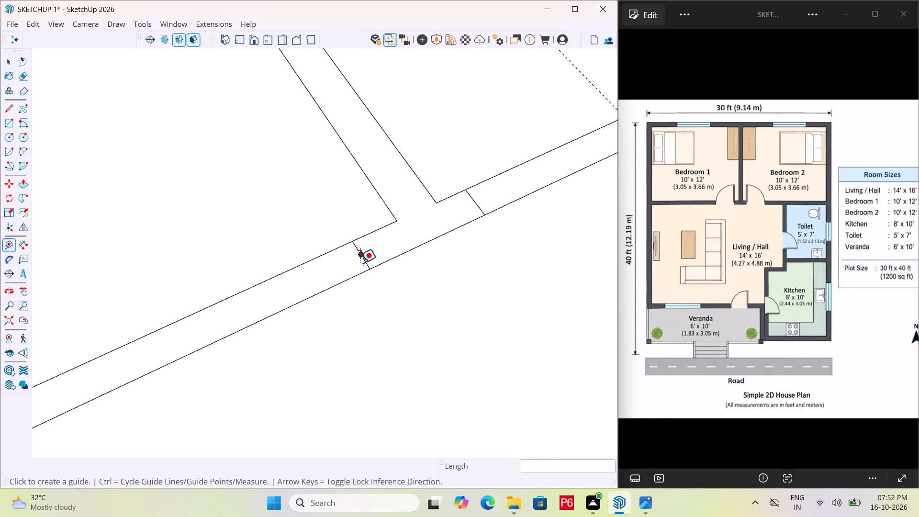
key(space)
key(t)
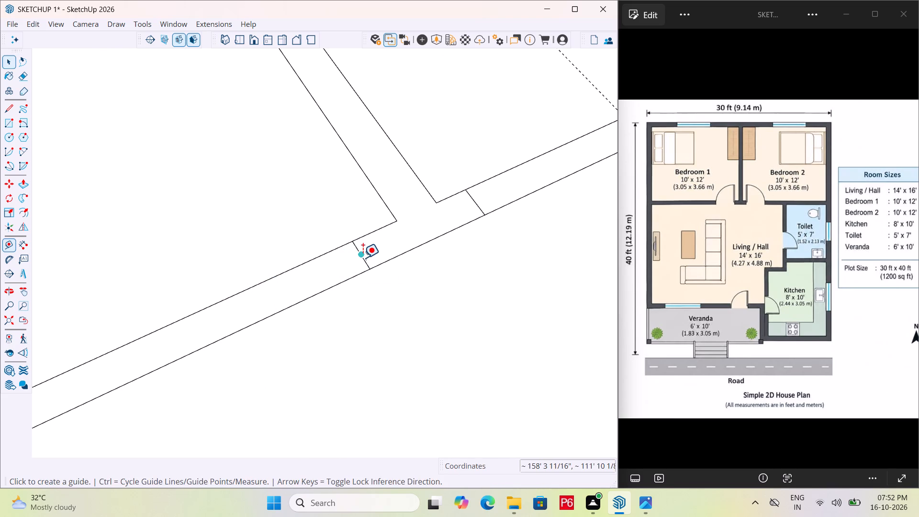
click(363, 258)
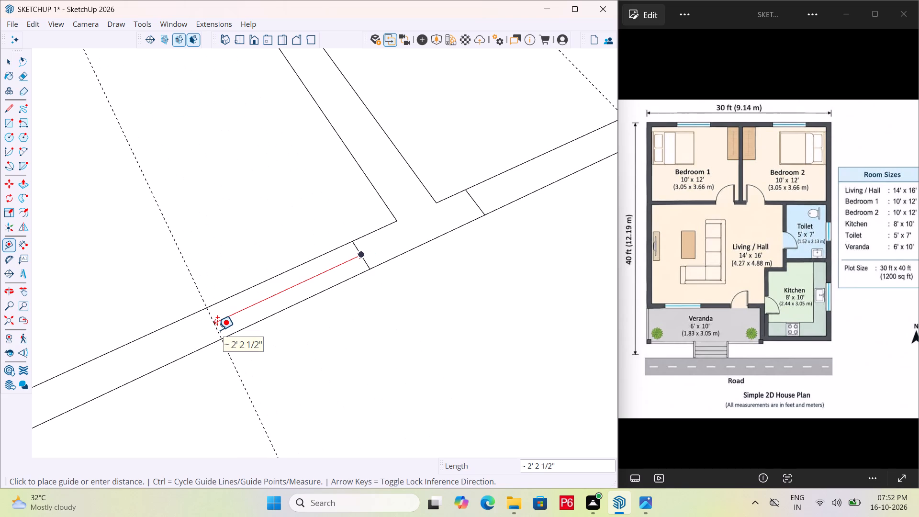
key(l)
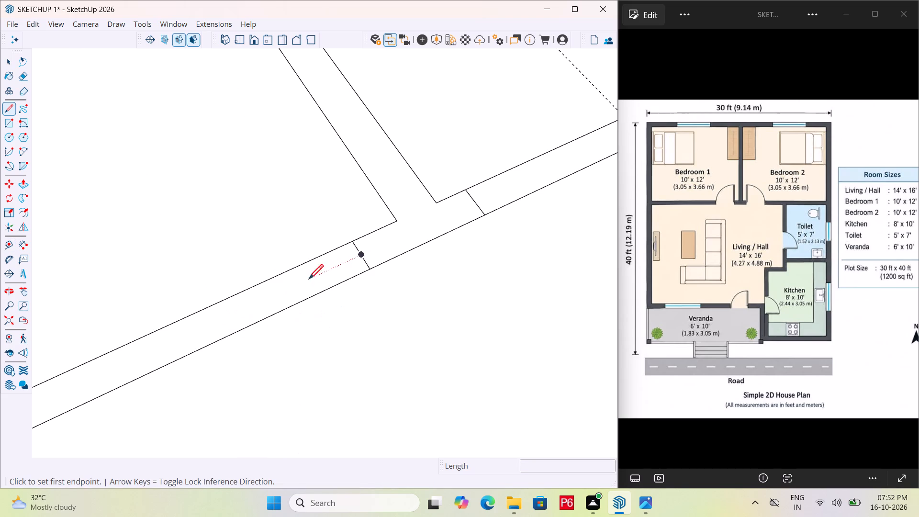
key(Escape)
Place a guide 3' from the short line across the Bedroom 1-hall wall, on the side away from the bedroom divider.
key(Escape)
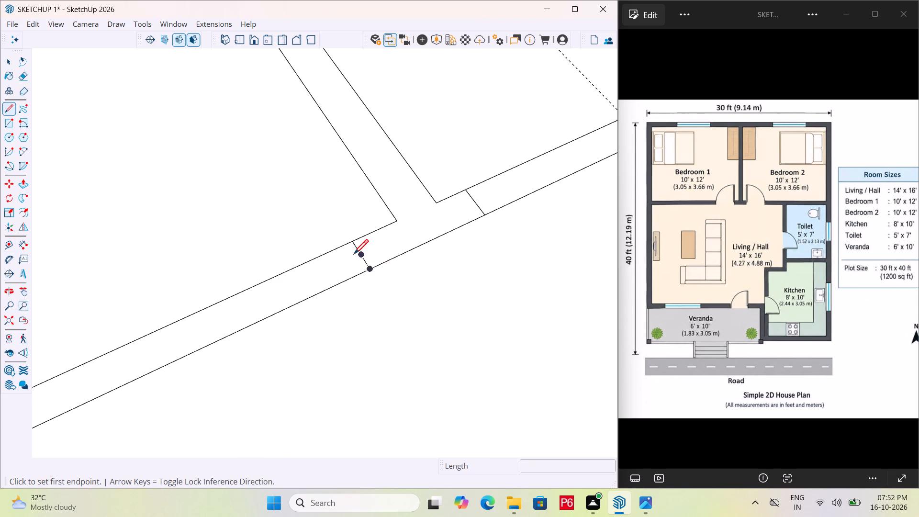
key(t)
click(362, 255)
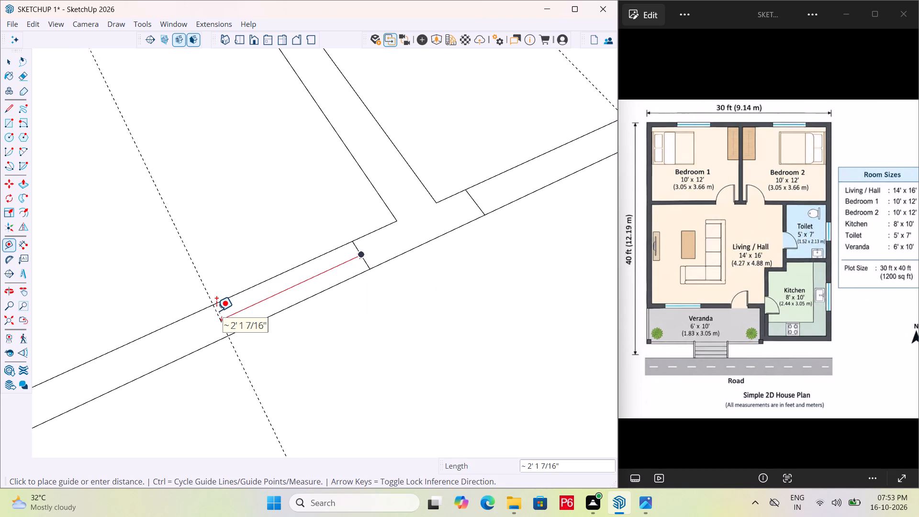
text(3')
key(Return)
scroll(249, 294, down, 3)
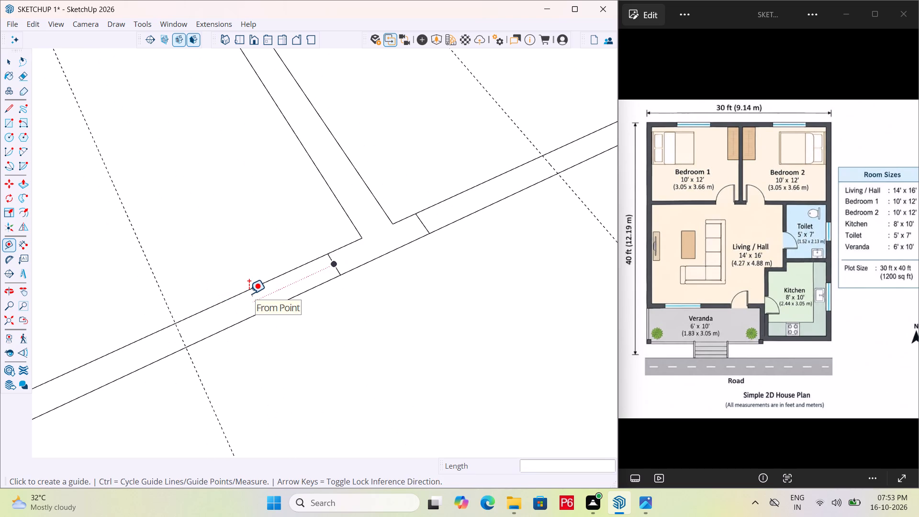
Draw a line across the Bedroom 1-hall wall along the 3' guide to close the door opening.
key(l)
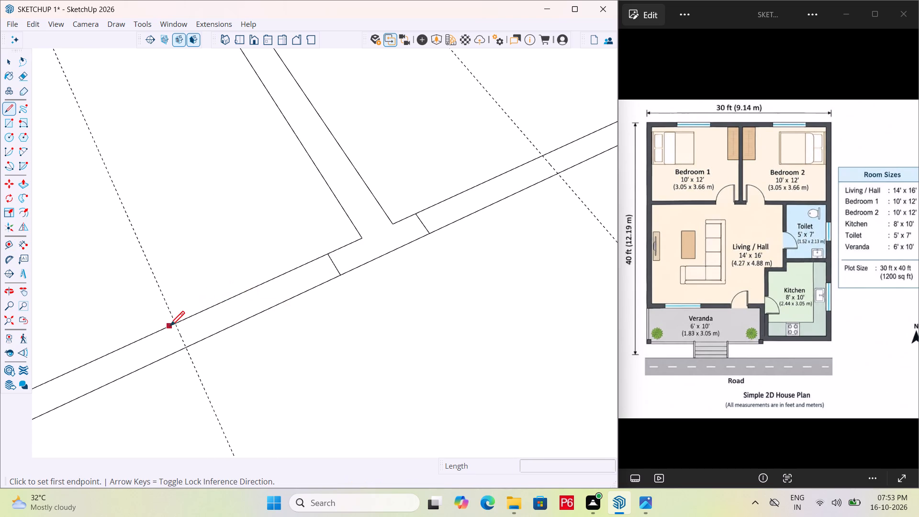
scroll(172, 329, up, 5)
click(176, 320)
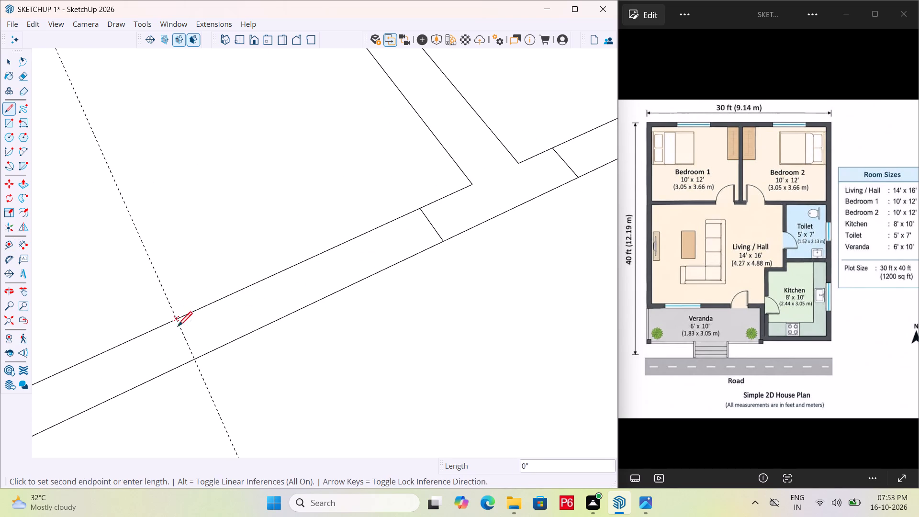
drag(195, 360, 193, 355)
scroll(152, 331, down, 7)
Draw a 6" line across the Bedroom 2-hall wall along its 3' guide to close the door opening.
scroll(528, 164, up, 4)
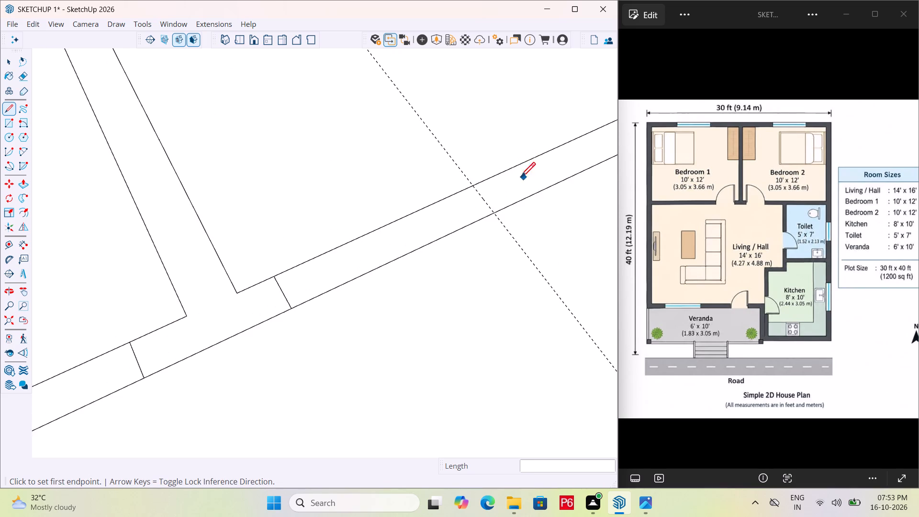
scroll(521, 179, up, 7)
click(457, 178)
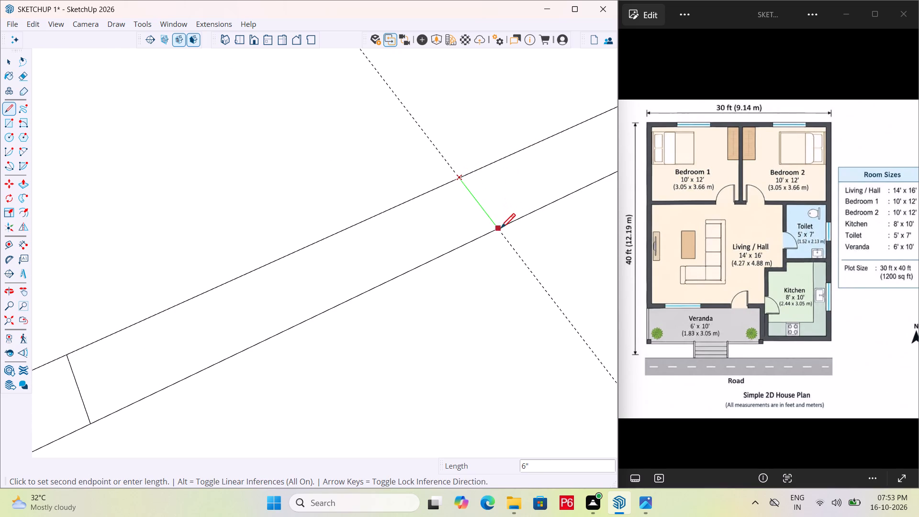
click(501, 230)
scroll(447, 195, down, 7)
Save the model.
key(ctrl+s)
key(ctrl+s)
key(ctrl+s)
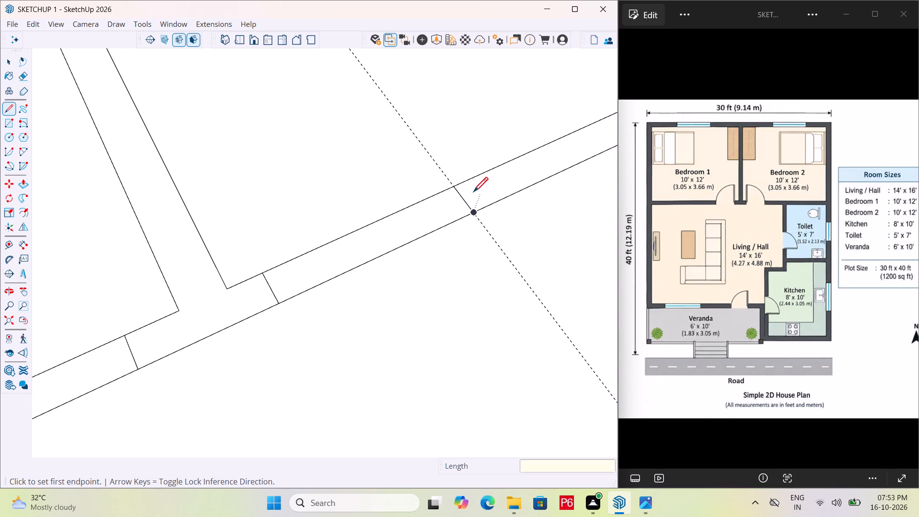
Erase the two dashed guides crossing the Bedroom 1-hall and Bedroom 2-hall walls.
scroll(476, 196, down, 6)
key(e)
drag(515, 246, 508, 250)
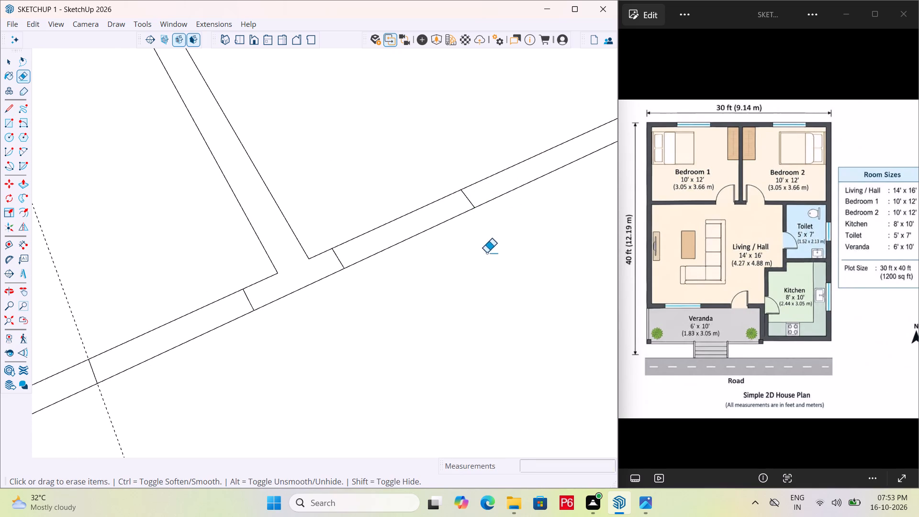
drag(87, 427, 96, 422)
click(124, 413)
click(109, 411)
drag(105, 413, 115, 408)
Examine the whole floor plan and its marked wall openings.
scroll(361, 363, down, 7)
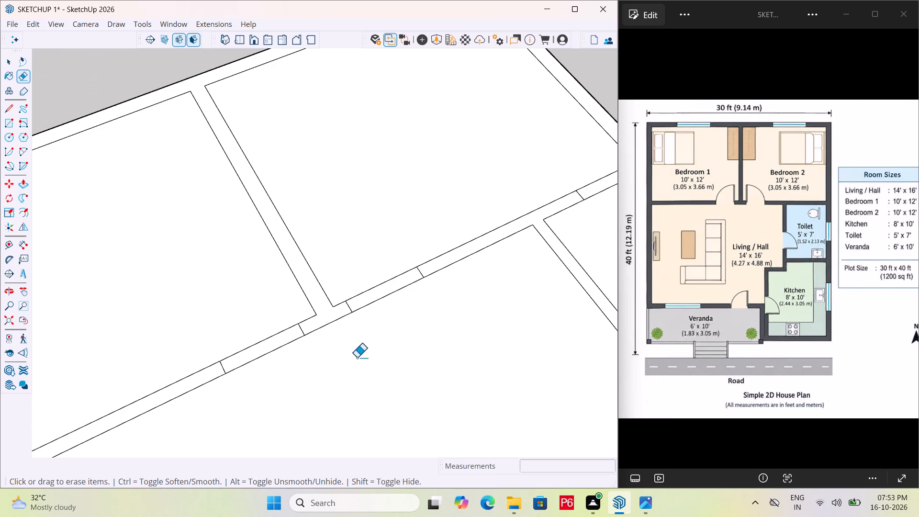
scroll(322, 304, down, 8)
scroll(377, 250, down, 11)
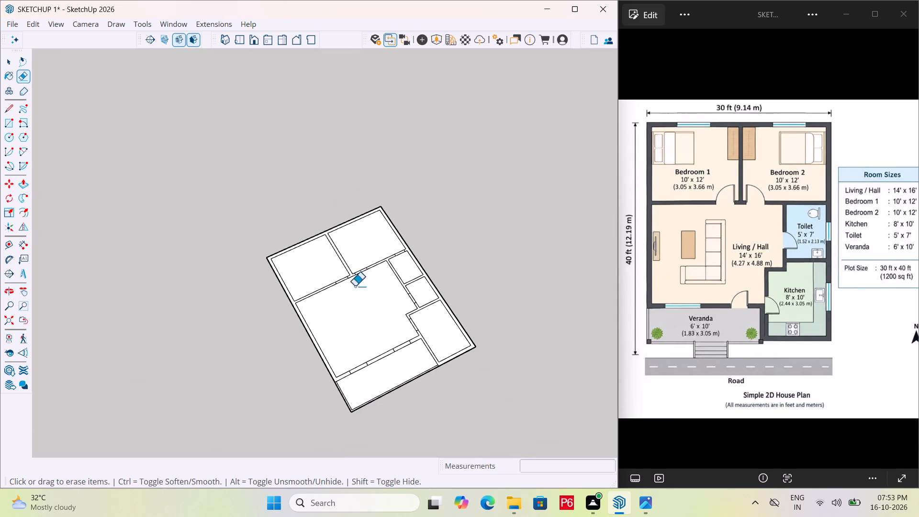
middle_drag(379, 383, 360, 408)
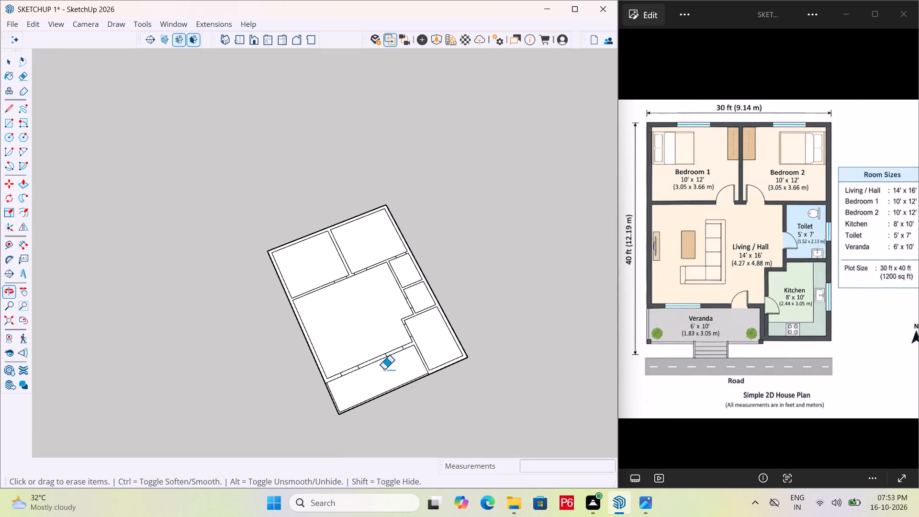
scroll(413, 335, up, 6)
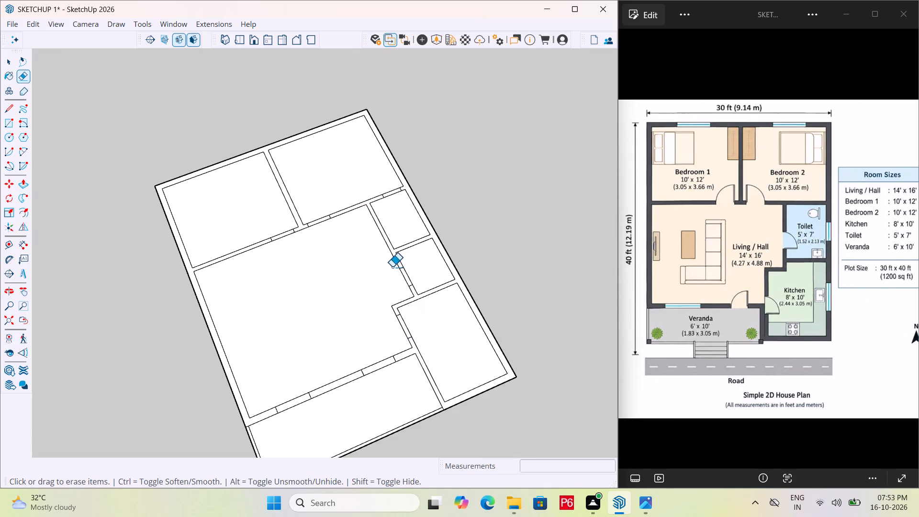
scroll(392, 222, up, 5)
scroll(402, 199, down, 6)
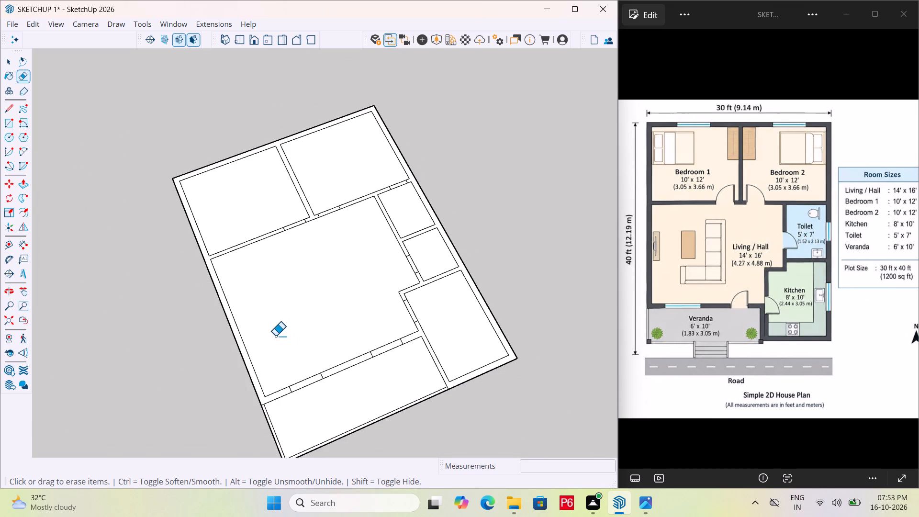
scroll(275, 336, down, 4)
middle_drag(307, 404, 274, 388)
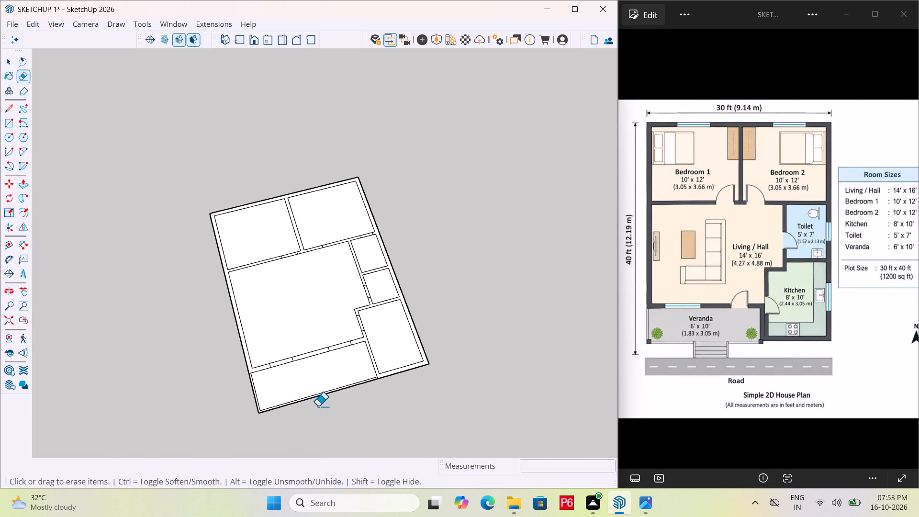
Draw an entrance-step rectangle about 5'7" by 4'2" outward from the inner line of the veranda's front edge.
scroll(324, 406, up, 13)
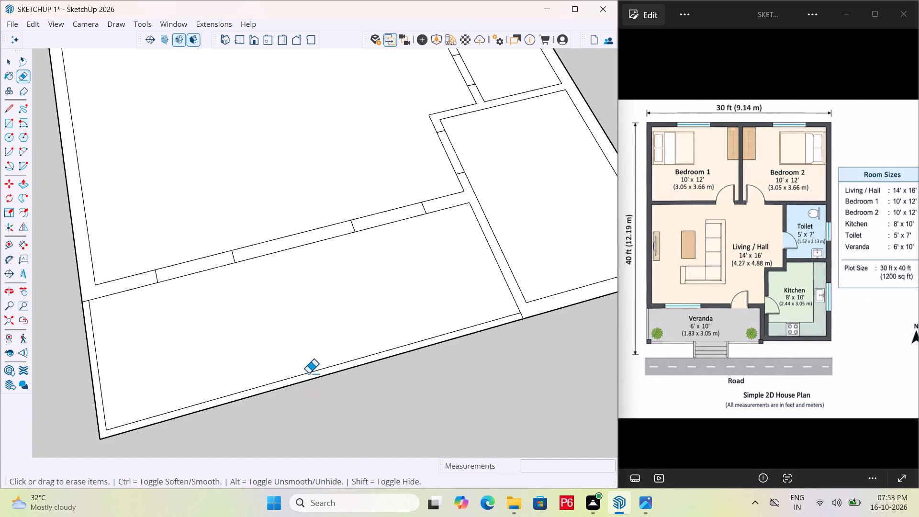
text(REC)
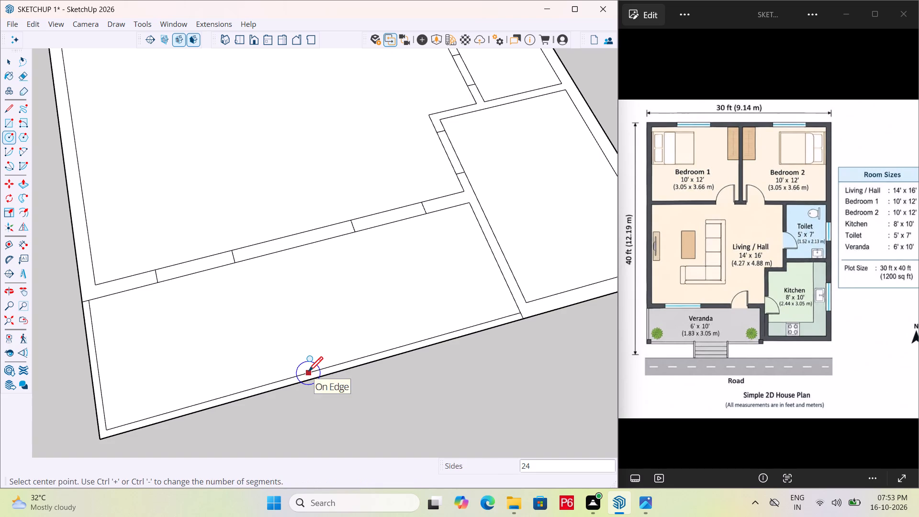
key(space)
key(r)
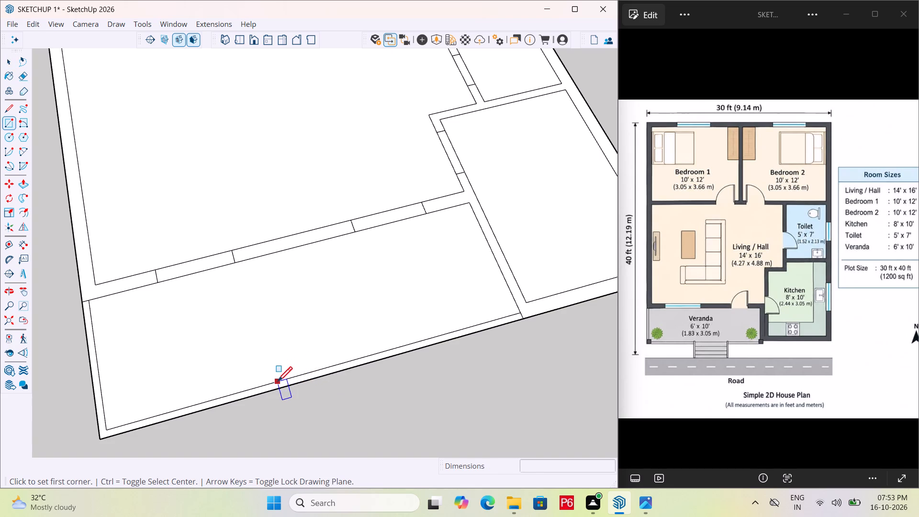
click(278, 383)
scroll(374, 416, down, 5)
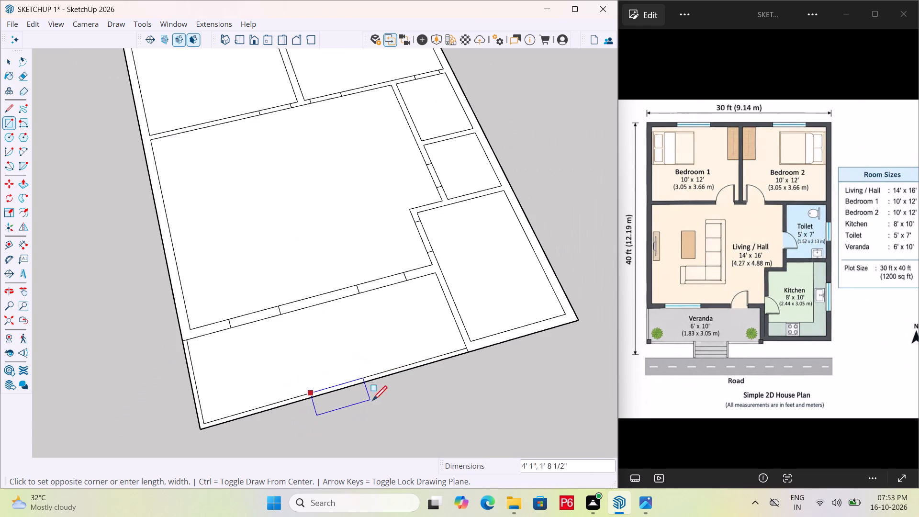
click(397, 428)
scroll(328, 372, down, 4)
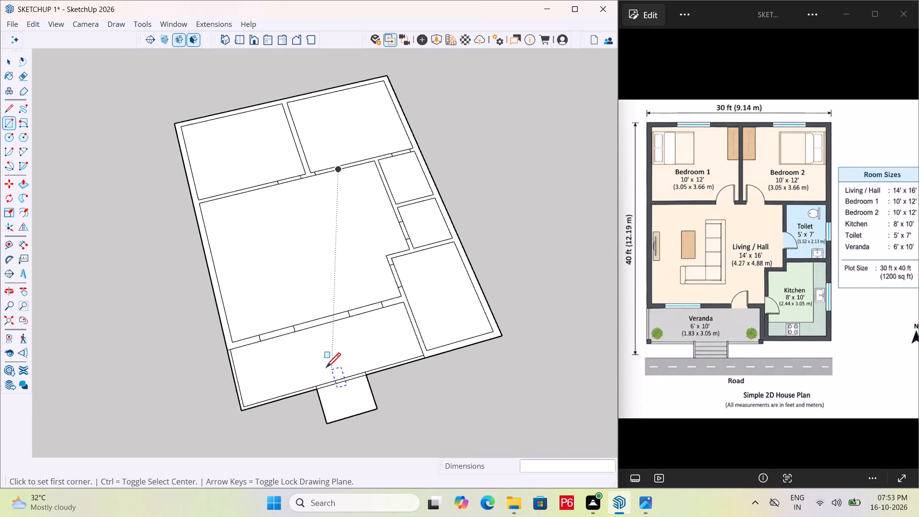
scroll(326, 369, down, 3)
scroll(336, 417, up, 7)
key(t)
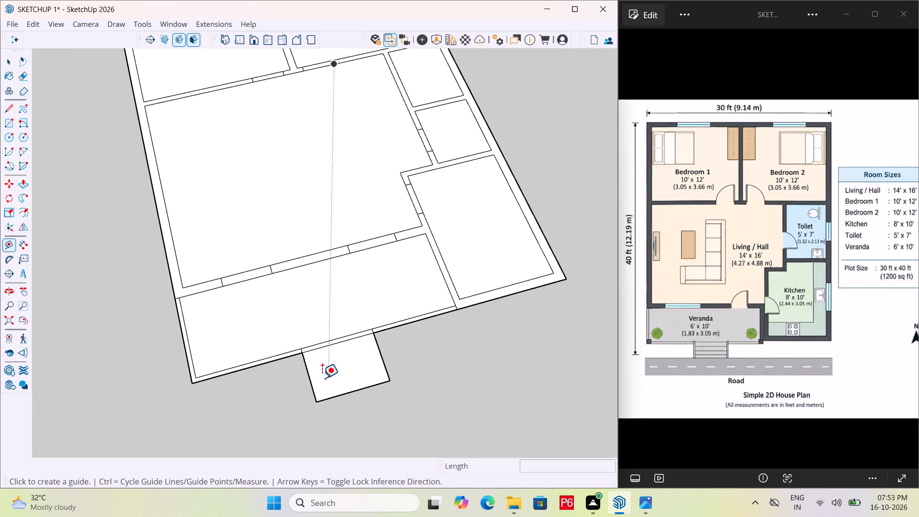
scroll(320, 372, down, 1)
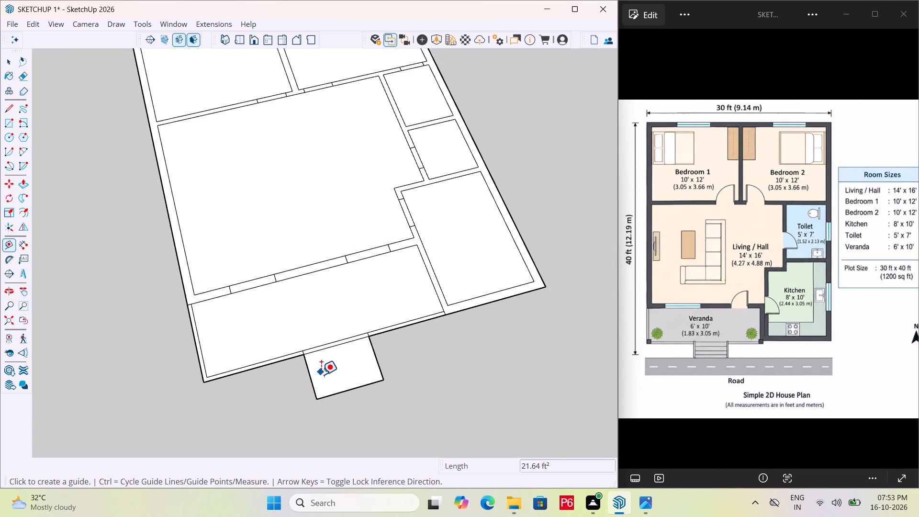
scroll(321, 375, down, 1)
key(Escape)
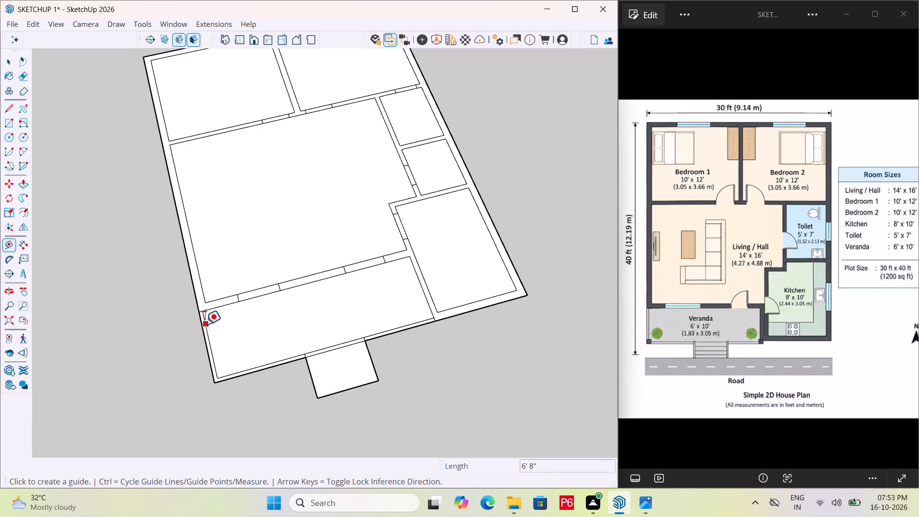
Push/Pull the connected wall face up 10', leaving the veranda edge and the marked openings flat.
key(p)
scroll(199, 309, up, 3)
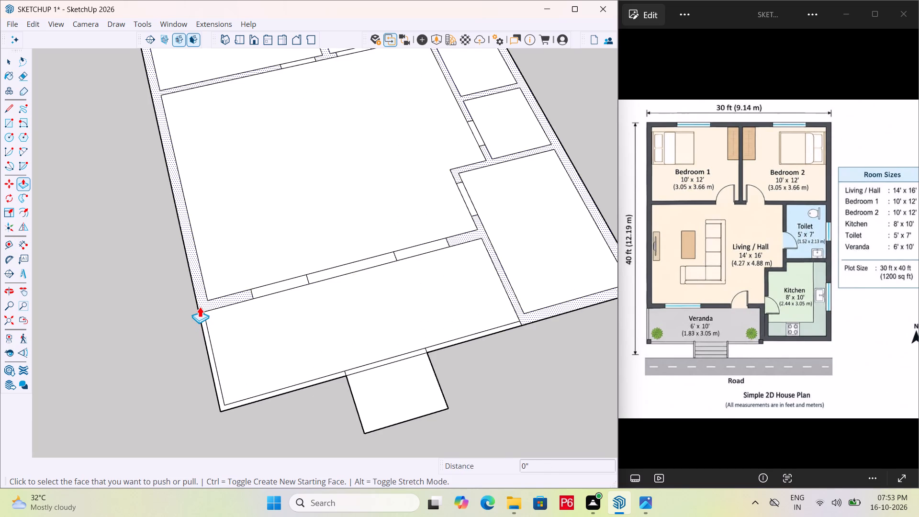
click(200, 306)
scroll(193, 225, down, 3)
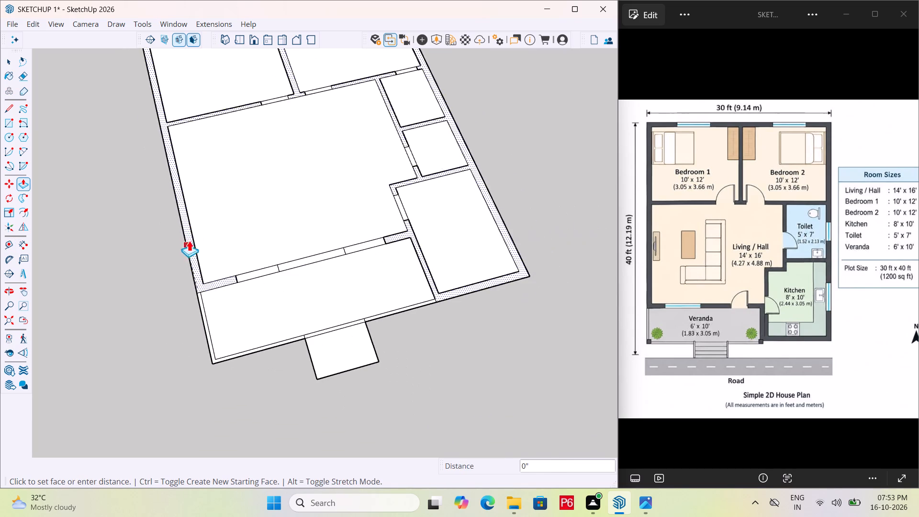
scroll(220, 236, down, 5)
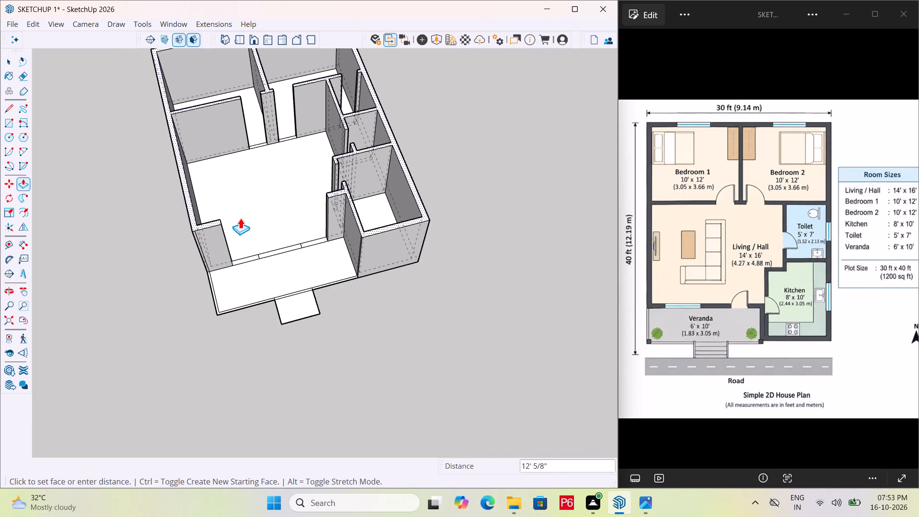
text(10)
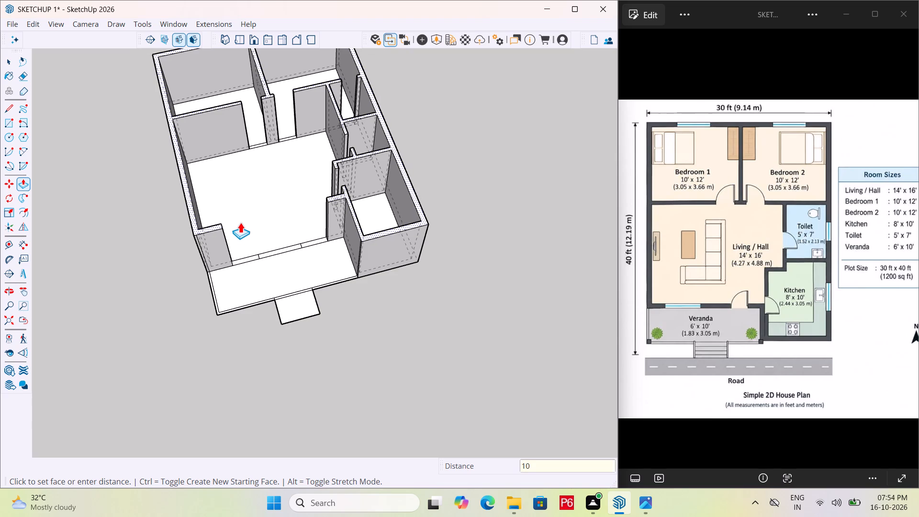
key(BackSpace)
key(BackSpace)
text(10')
key(Return)
scroll(328, 261, down, 3)
Save the model with the raised walls.
middle_drag(295, 266, 323, 217)
key(ctrl+s)
key(ctrl+s)
key(ctrl+s)
key(ctrl+s)
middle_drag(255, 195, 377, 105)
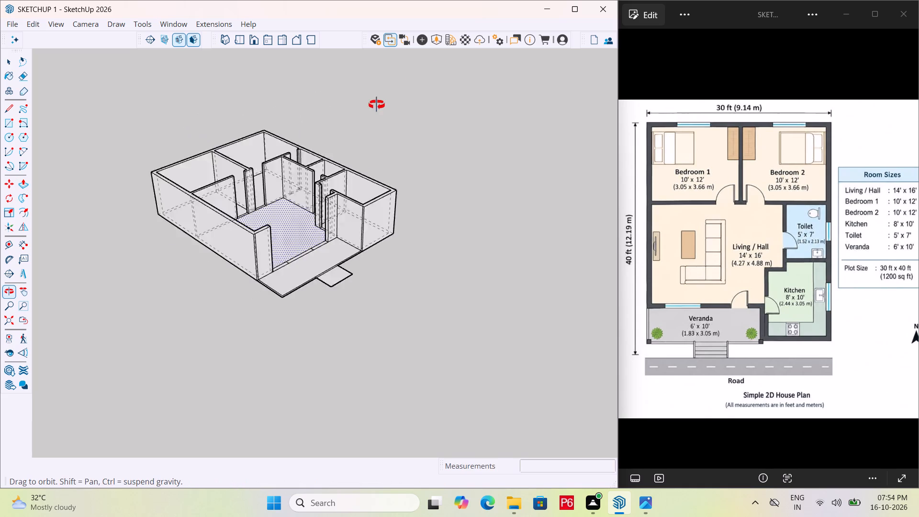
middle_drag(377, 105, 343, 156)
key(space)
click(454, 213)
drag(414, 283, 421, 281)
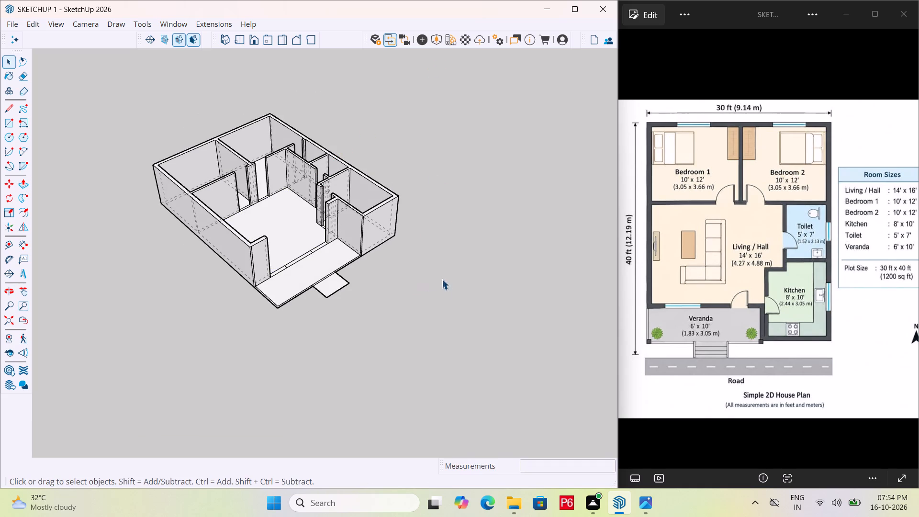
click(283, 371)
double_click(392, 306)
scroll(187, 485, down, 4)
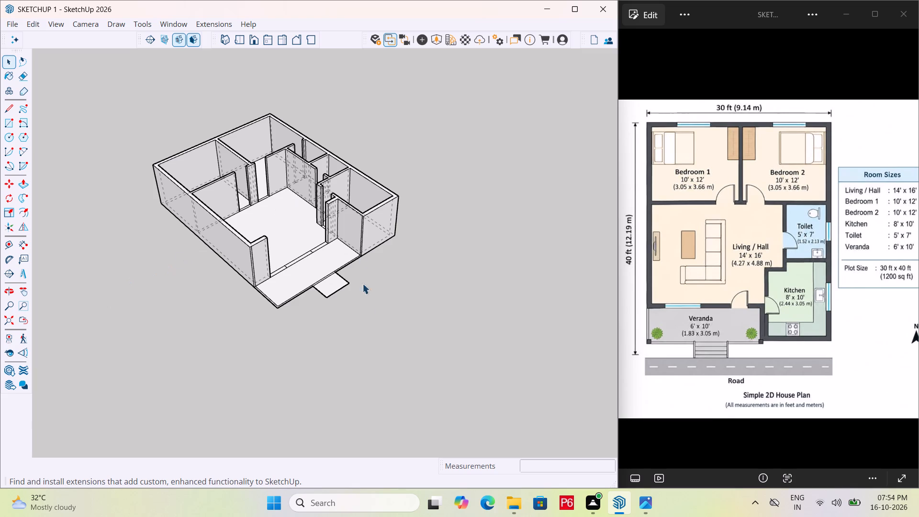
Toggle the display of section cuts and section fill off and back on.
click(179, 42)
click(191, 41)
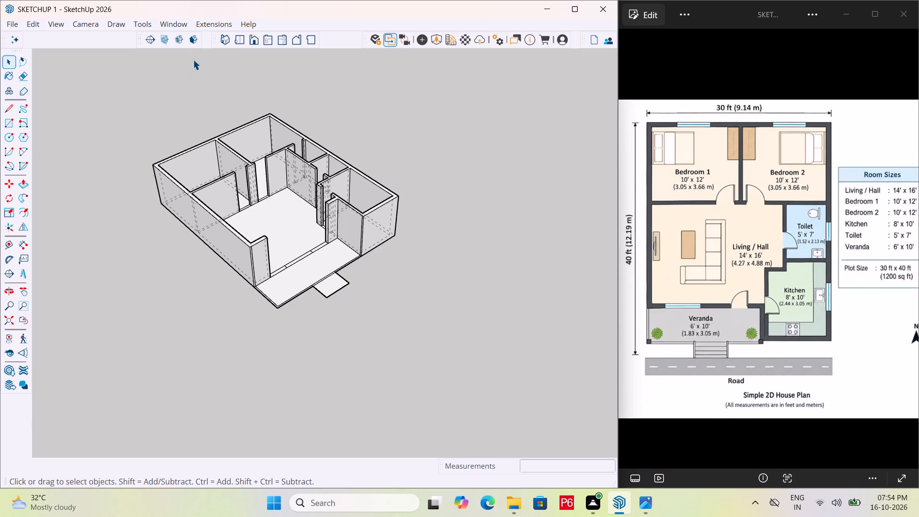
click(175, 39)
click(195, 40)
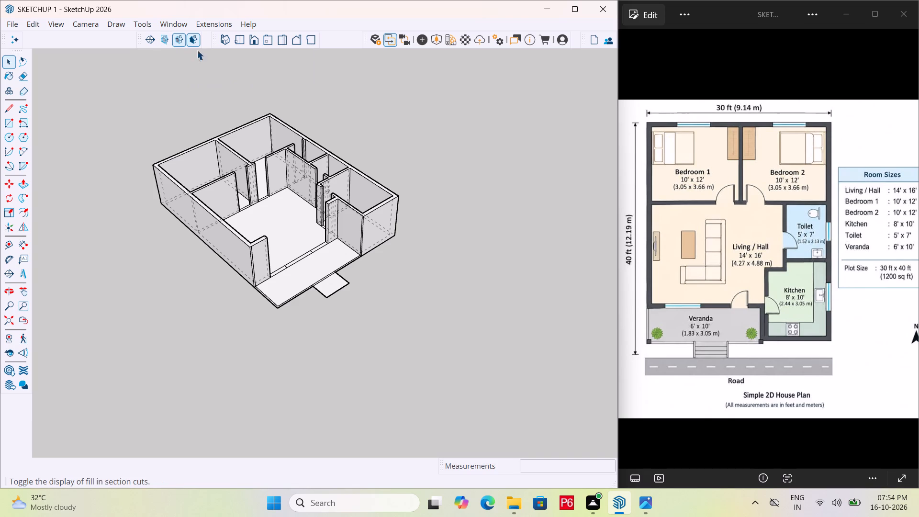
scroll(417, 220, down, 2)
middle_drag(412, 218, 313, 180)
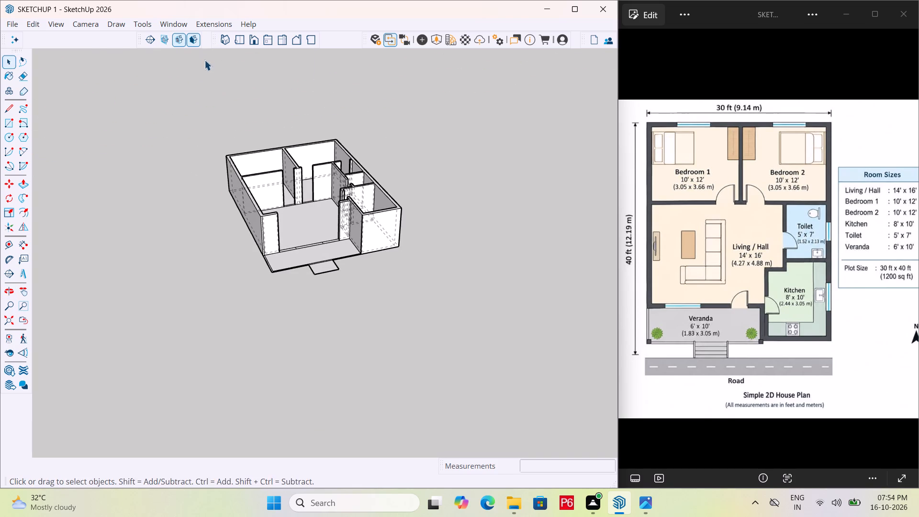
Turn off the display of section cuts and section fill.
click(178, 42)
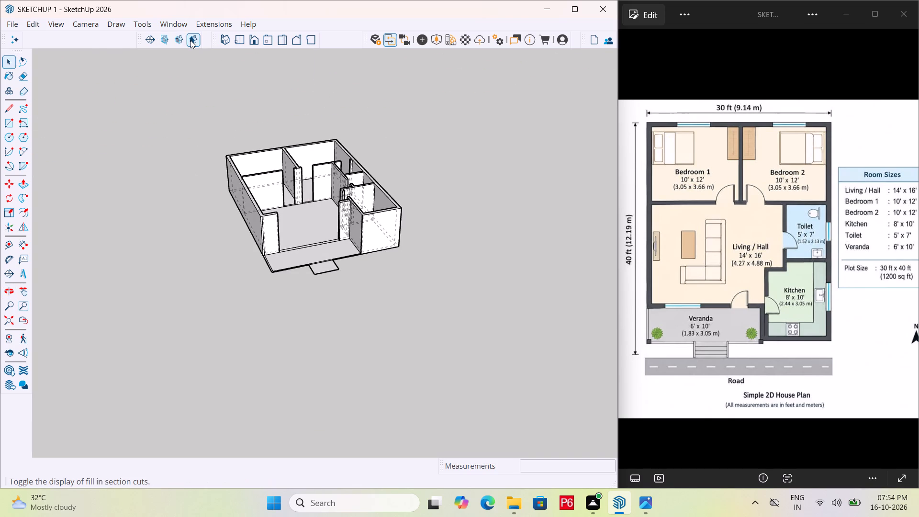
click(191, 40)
Maximize the modelling window to fill the whole screen.
middle_drag(392, 198, 71, 175)
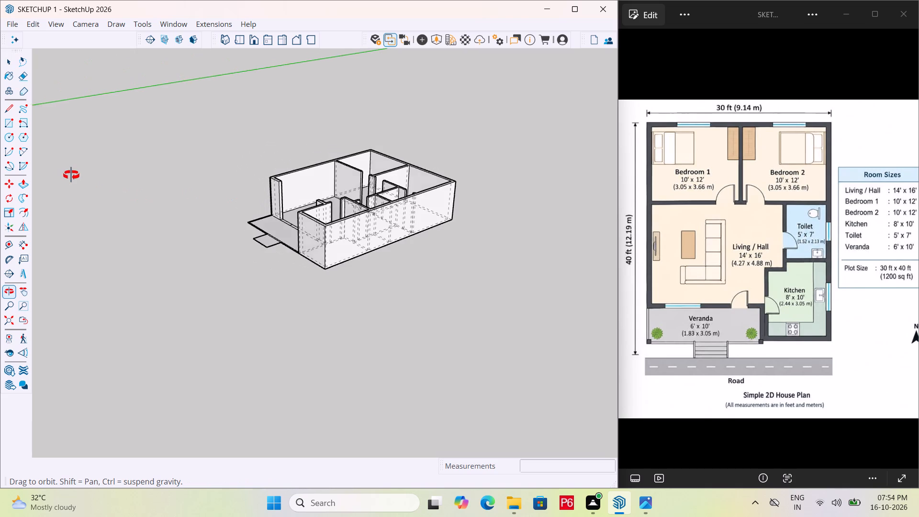
middle_drag(71, 175, 500, 172)
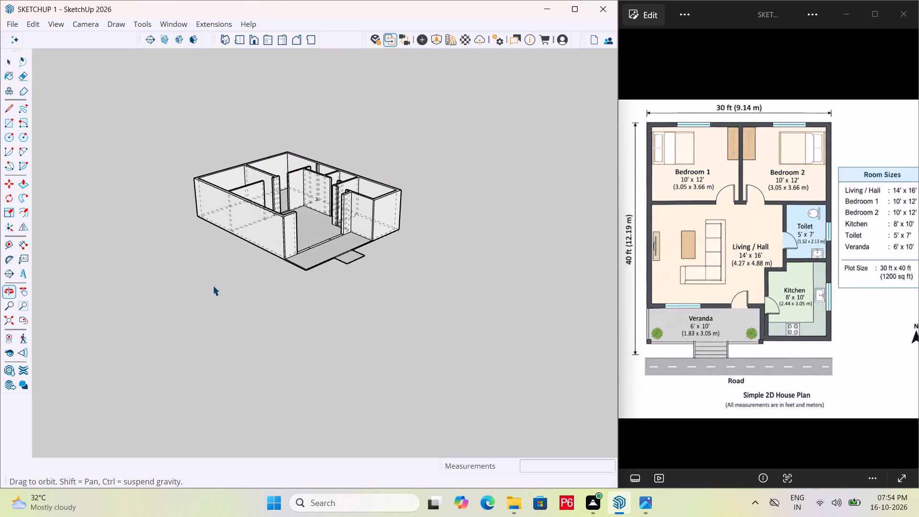
scroll(264, 367, down, 4)
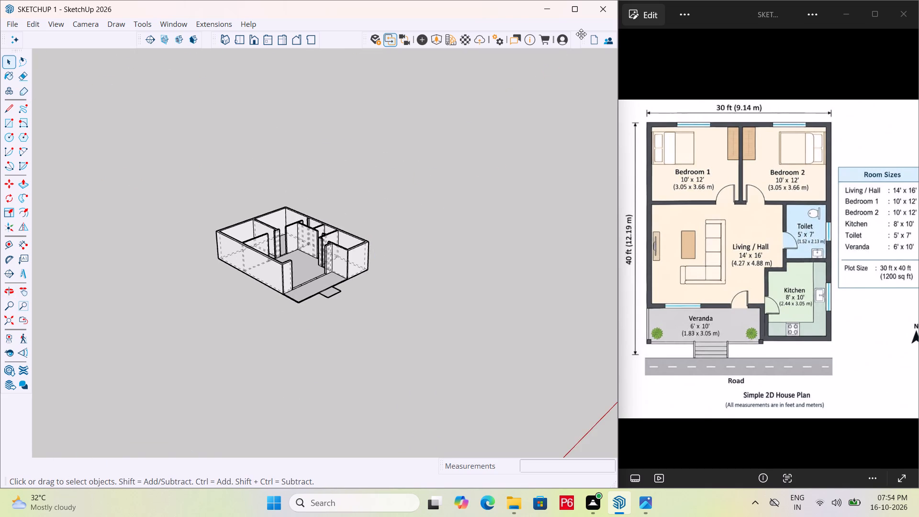
click(568, 11)
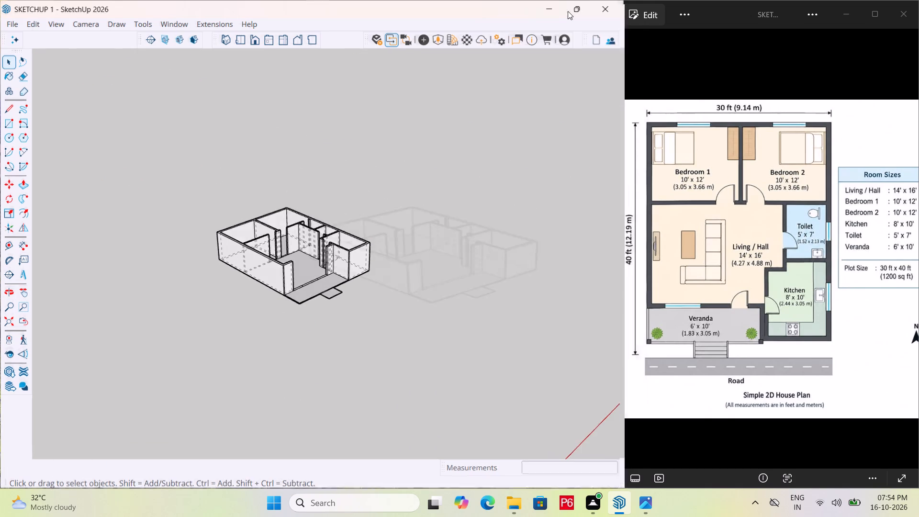
scroll(285, 346, down, 1)
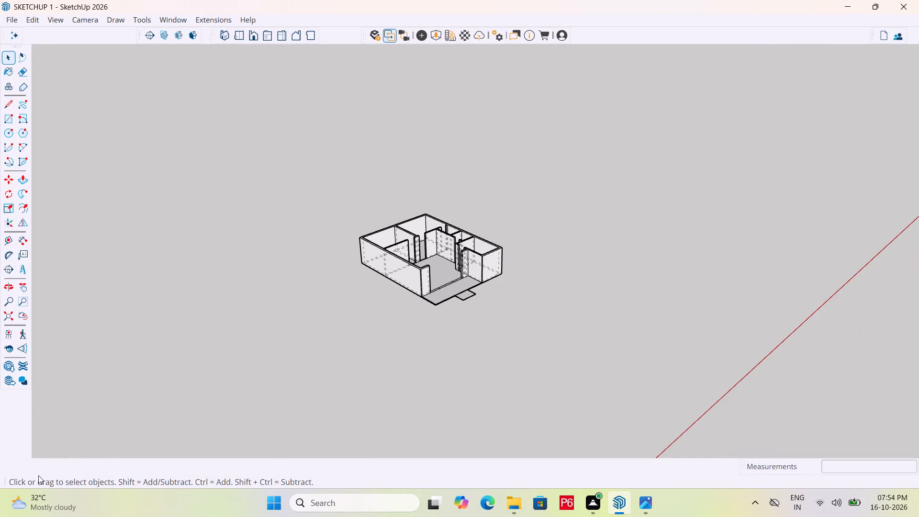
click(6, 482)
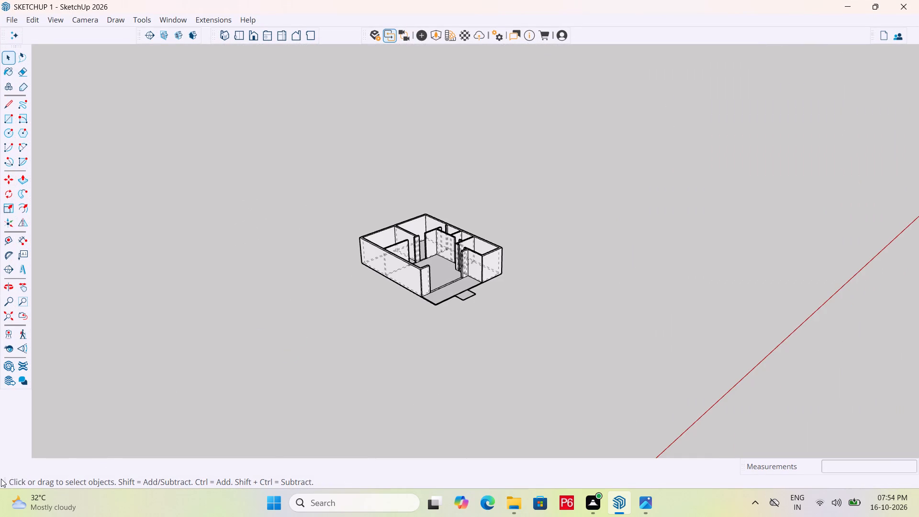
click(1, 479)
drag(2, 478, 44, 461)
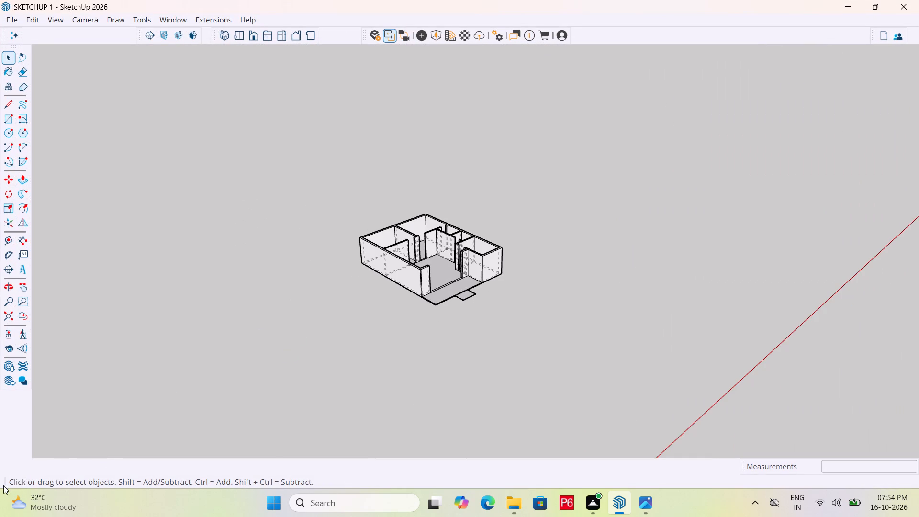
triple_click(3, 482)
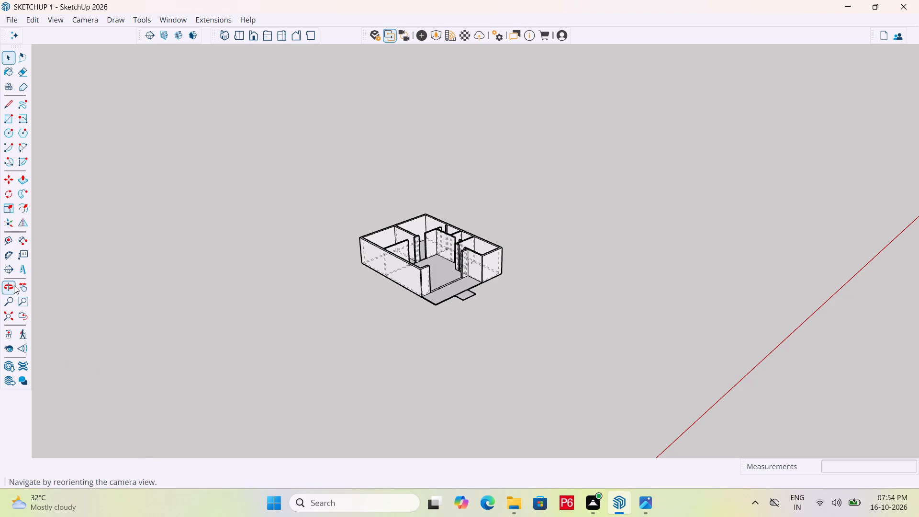
Undo the last extrusion of the walls, returning the model to the flat floor plan.
middle_drag(430, 262, 373, 305)
scroll(488, 278, up, 5)
scroll(421, 270, up, 6)
middle_drag(411, 274, 425, 263)
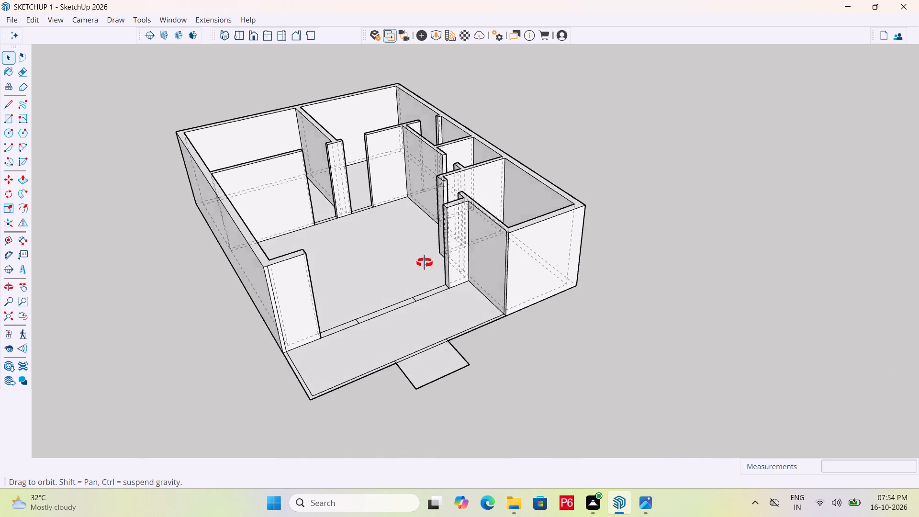
middle_drag(425, 263, 442, 251)
key(Escape)
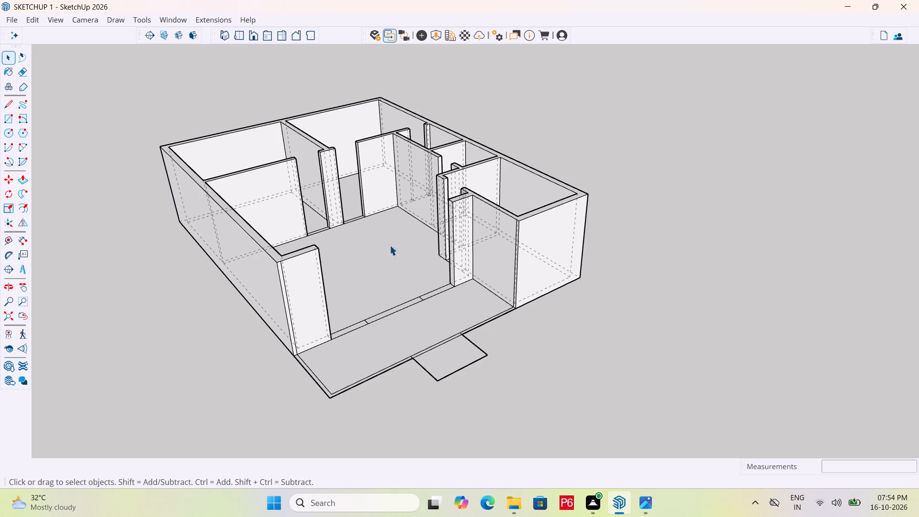
key(Escape)
key(ctrl+z)
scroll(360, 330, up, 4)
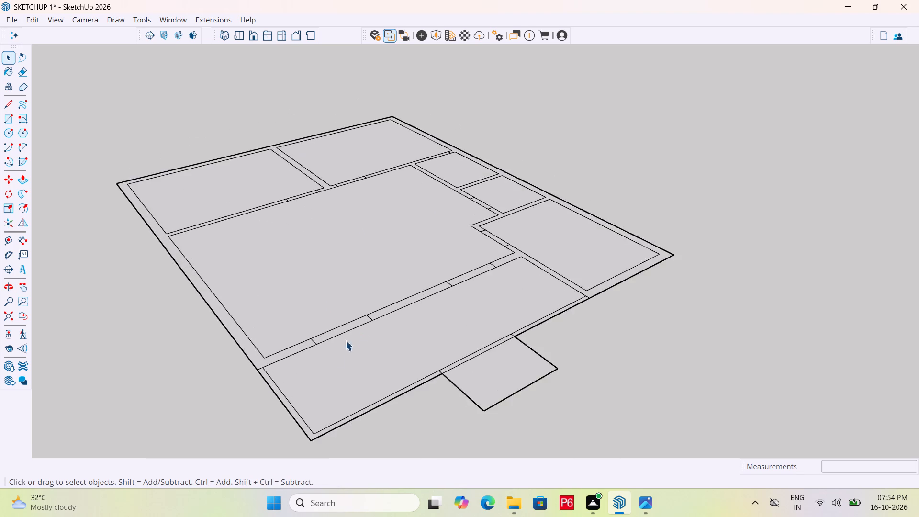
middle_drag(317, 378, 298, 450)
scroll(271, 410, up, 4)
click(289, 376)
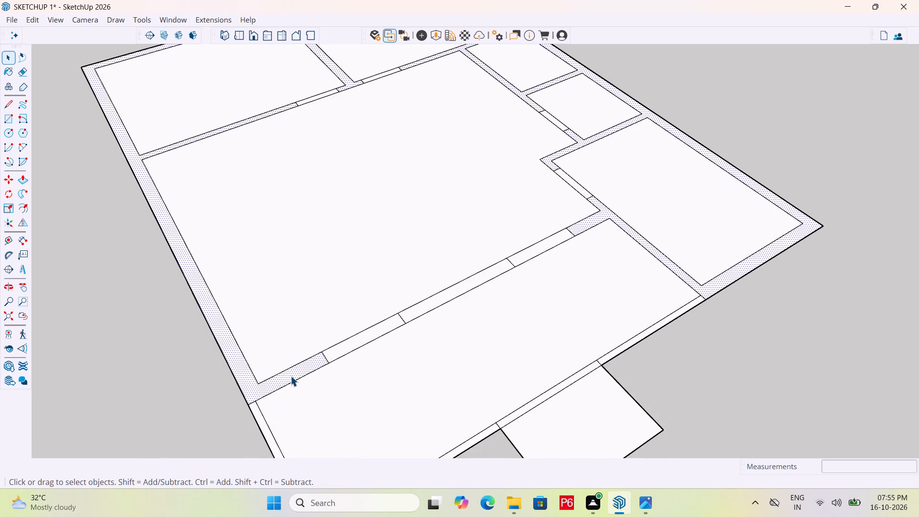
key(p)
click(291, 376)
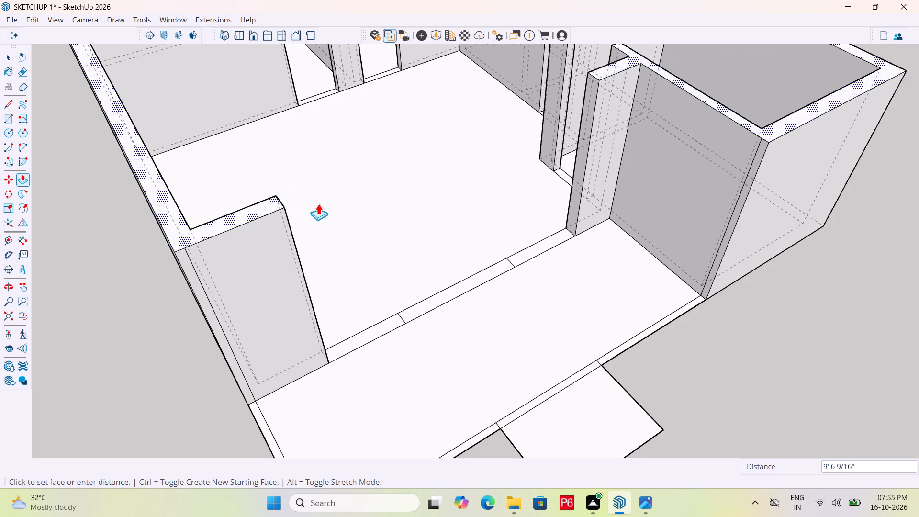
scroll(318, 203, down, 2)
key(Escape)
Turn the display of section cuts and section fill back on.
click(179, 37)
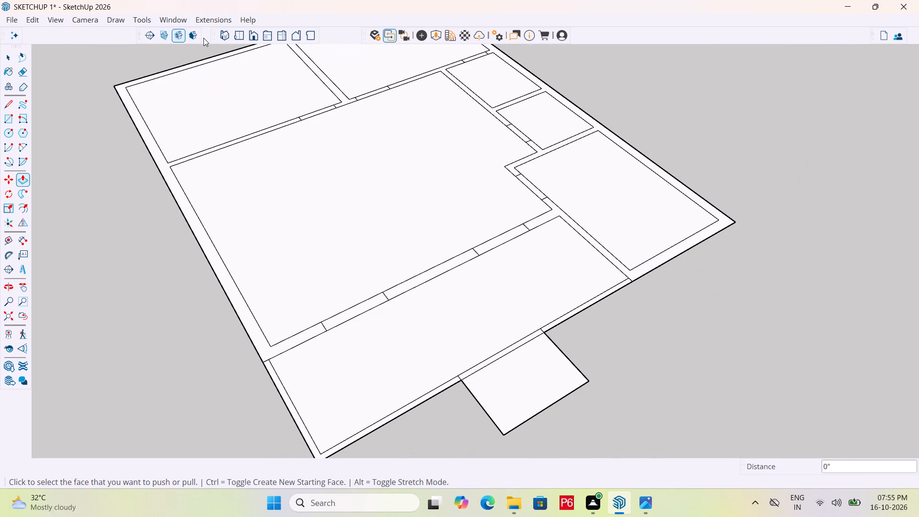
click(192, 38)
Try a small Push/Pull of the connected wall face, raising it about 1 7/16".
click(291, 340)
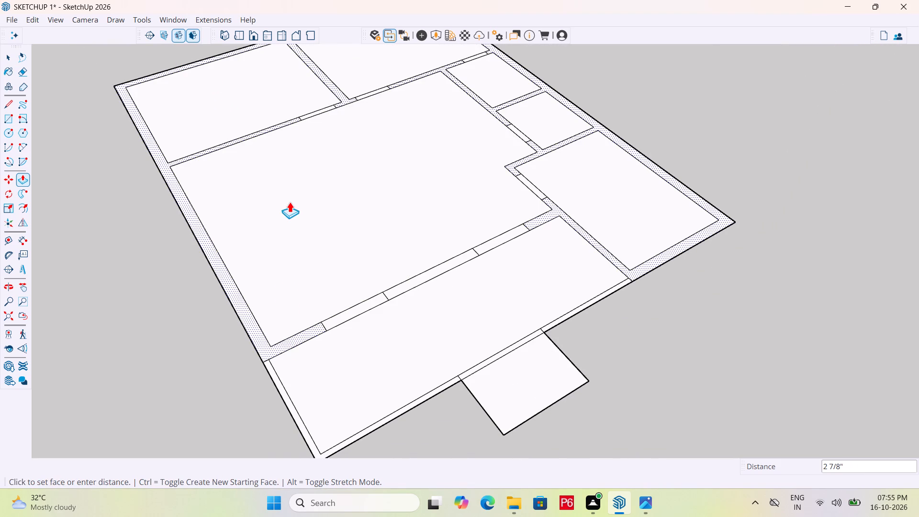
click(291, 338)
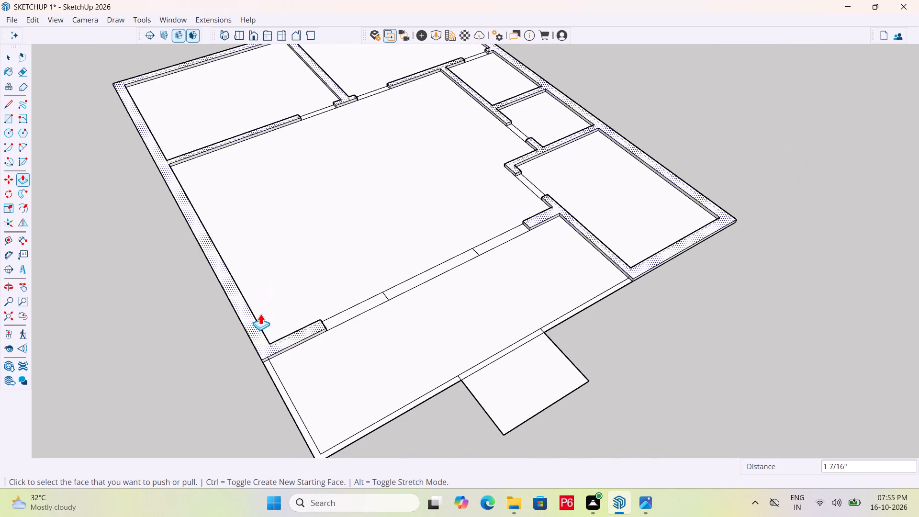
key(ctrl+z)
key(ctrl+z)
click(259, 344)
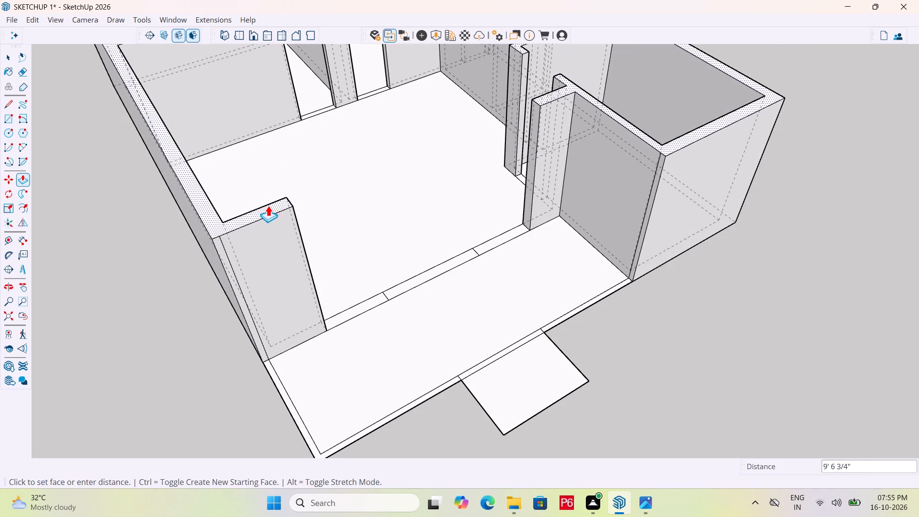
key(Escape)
Save the model with the floor plan flat.
key(ctrl+s)
key(ctrl+s)
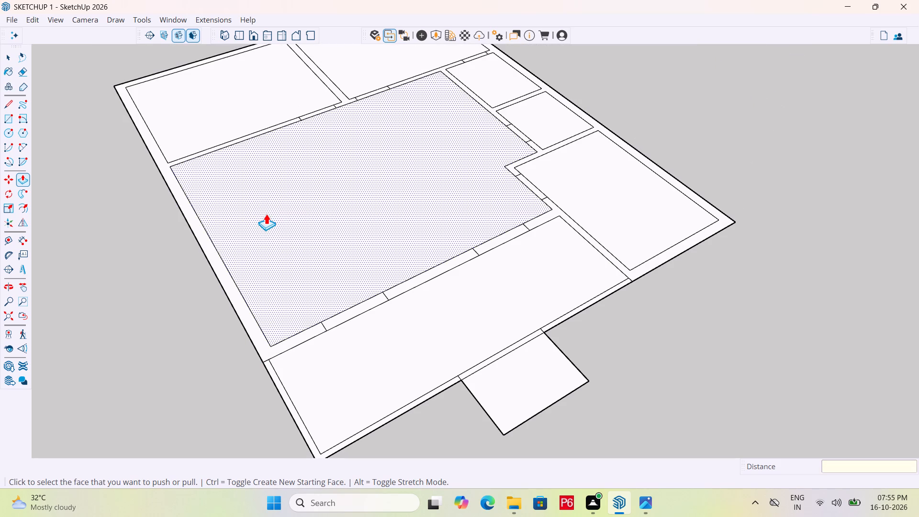
key(ctrl+s)
key(ctrl+s)
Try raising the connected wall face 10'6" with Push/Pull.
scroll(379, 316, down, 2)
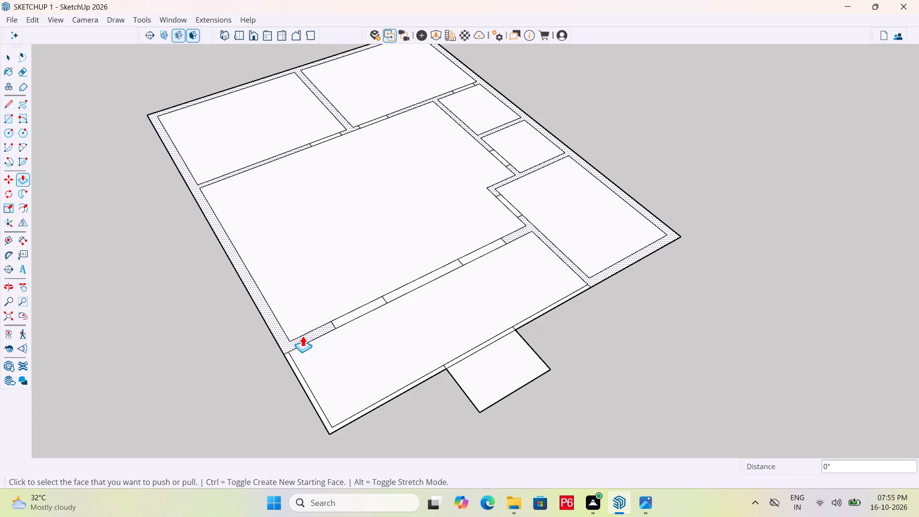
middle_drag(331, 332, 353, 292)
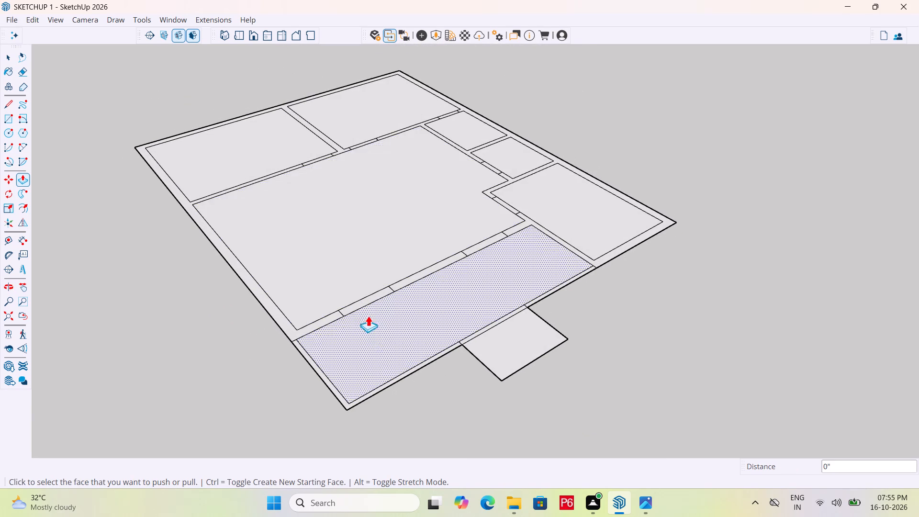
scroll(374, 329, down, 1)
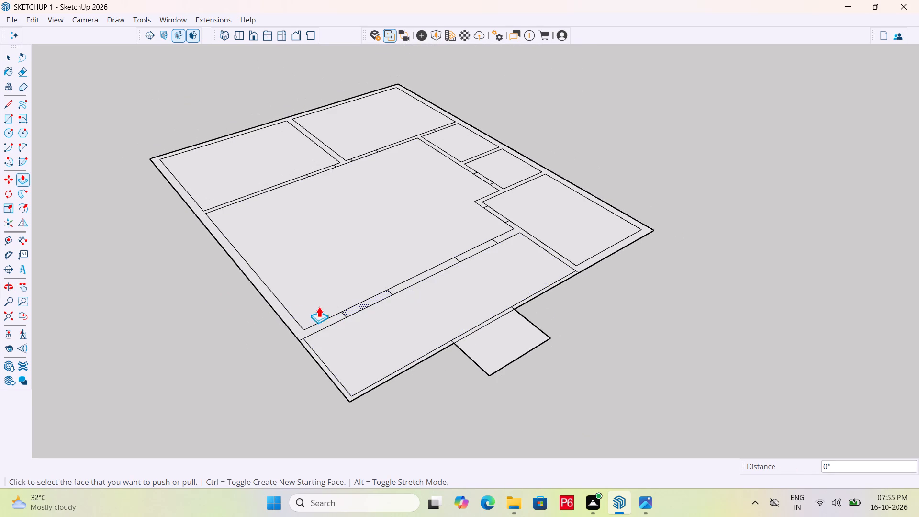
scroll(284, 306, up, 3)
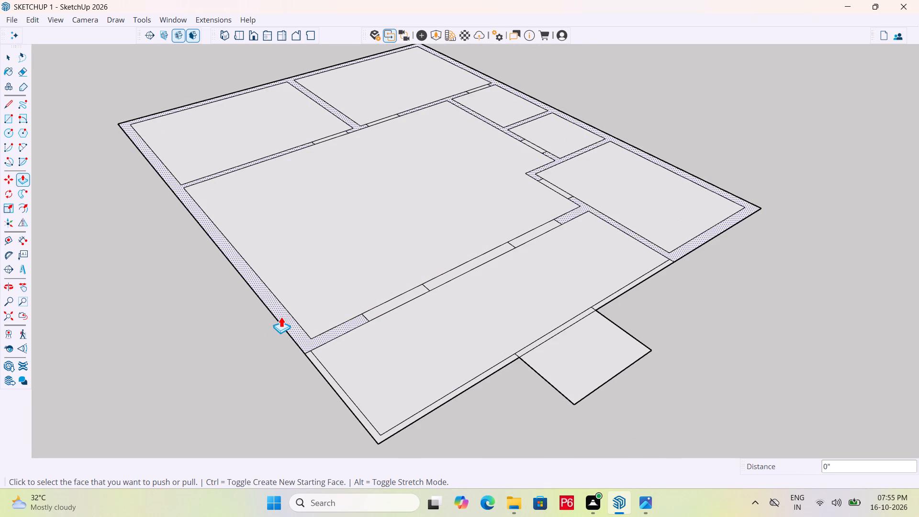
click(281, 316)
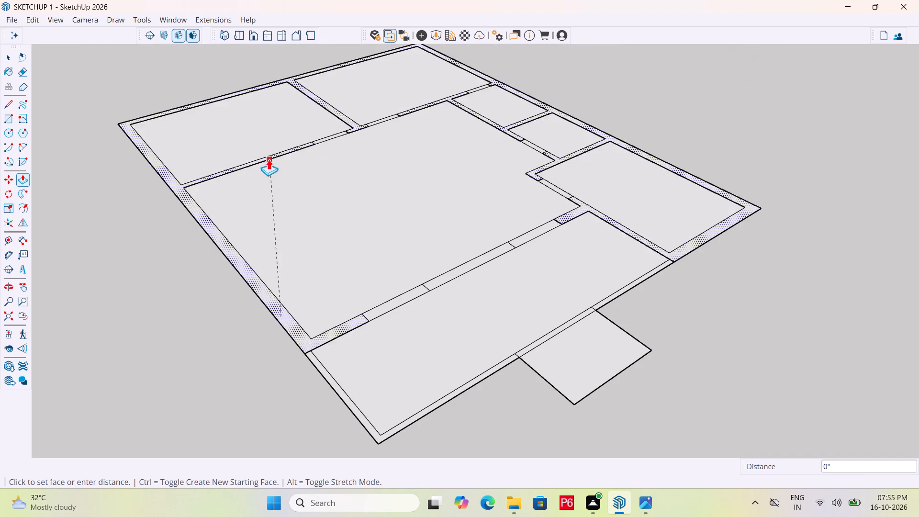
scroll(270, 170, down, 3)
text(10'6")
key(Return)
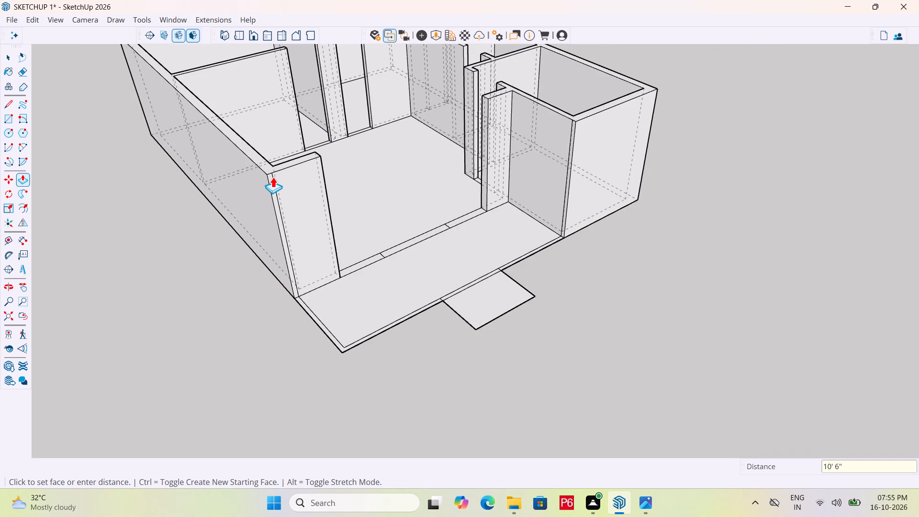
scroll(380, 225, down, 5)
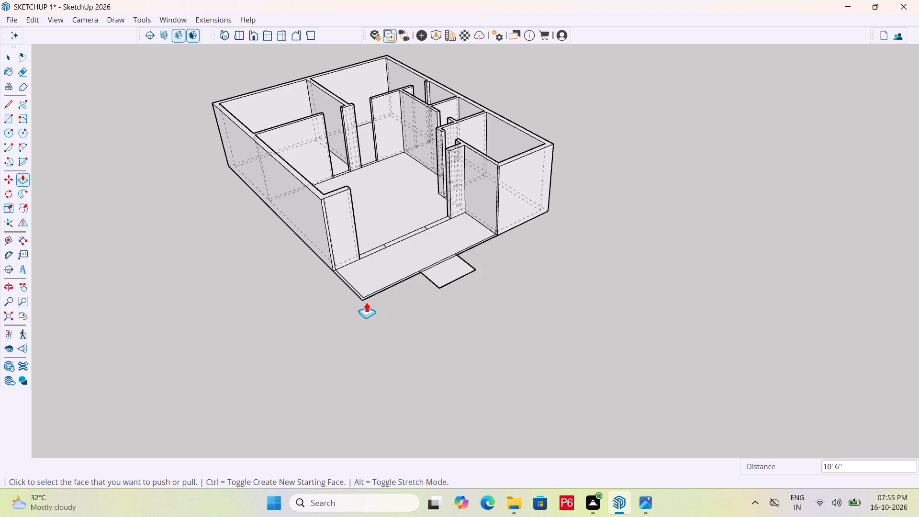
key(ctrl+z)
Push/Pull the connected wall face up 10', leaving the veranda edge and the marked openings flat.
scroll(336, 261, up, 4)
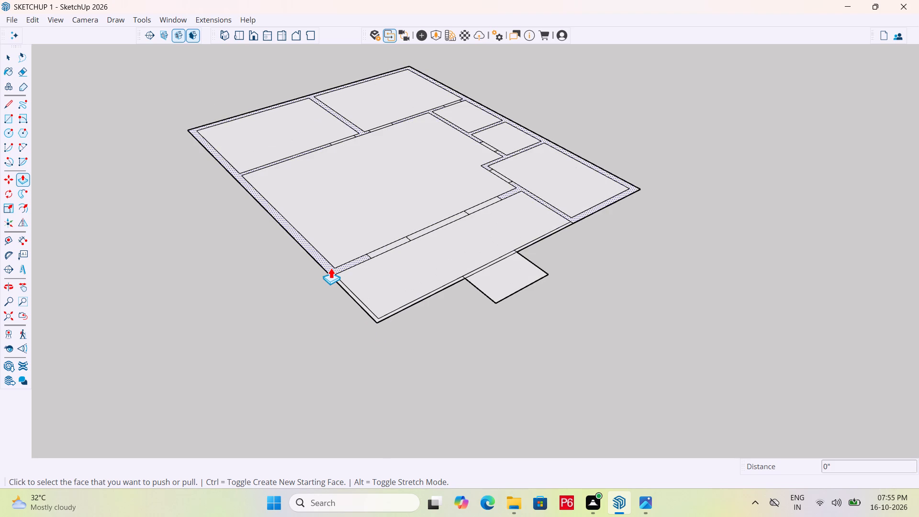
click(331, 268)
text(10')
key(Return)
scroll(404, 294, down, 2)
middle_drag(343, 309, 326, 312)
key(Escape)
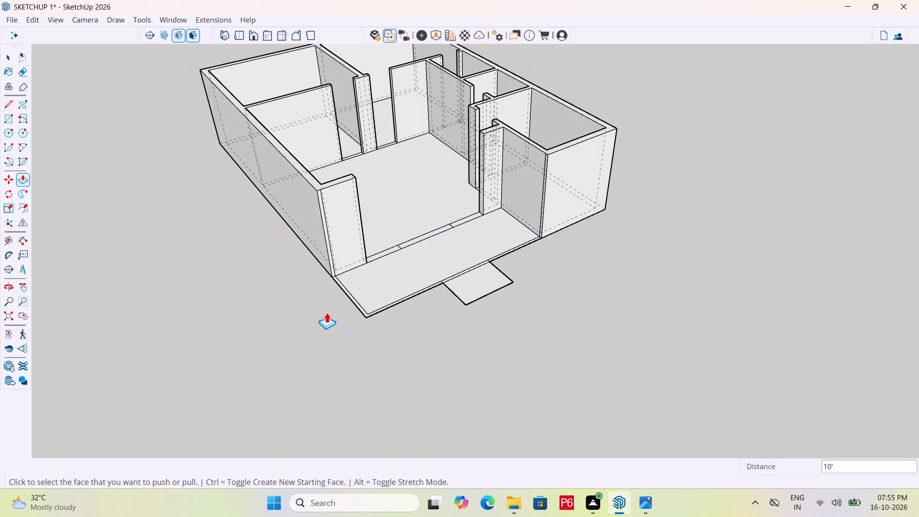
key(space)
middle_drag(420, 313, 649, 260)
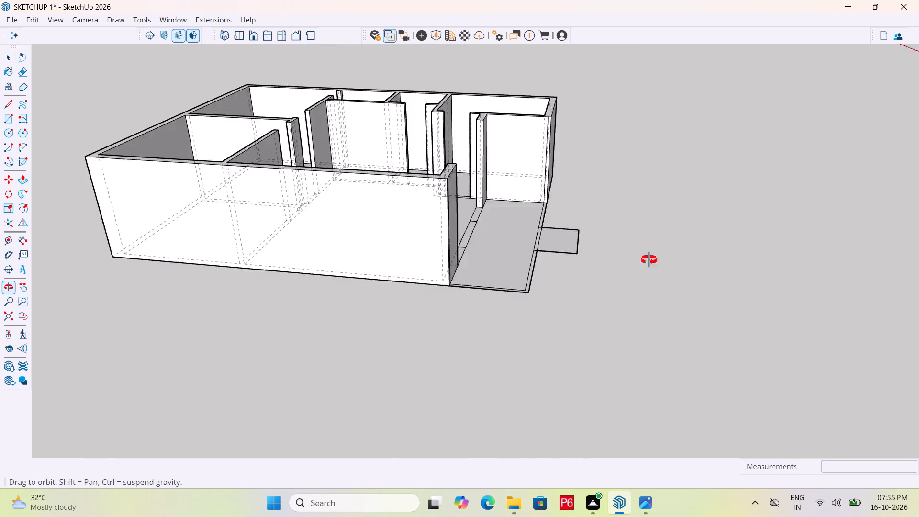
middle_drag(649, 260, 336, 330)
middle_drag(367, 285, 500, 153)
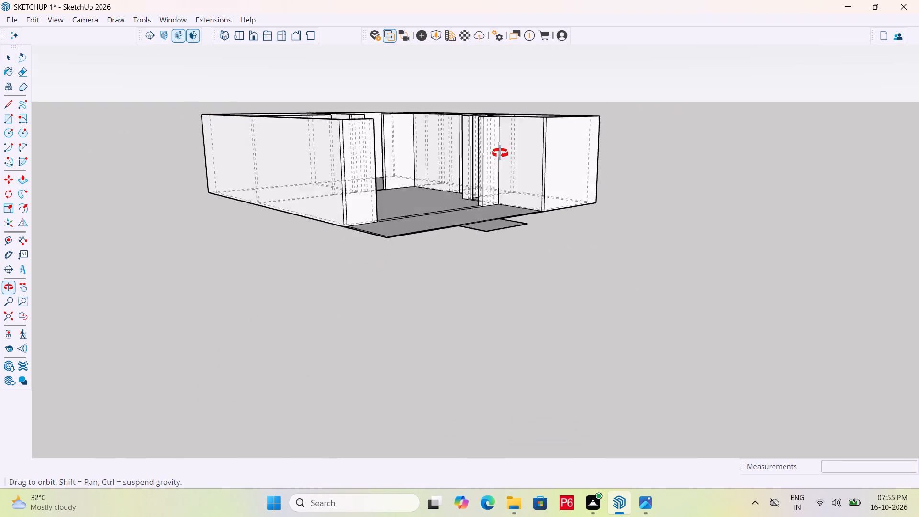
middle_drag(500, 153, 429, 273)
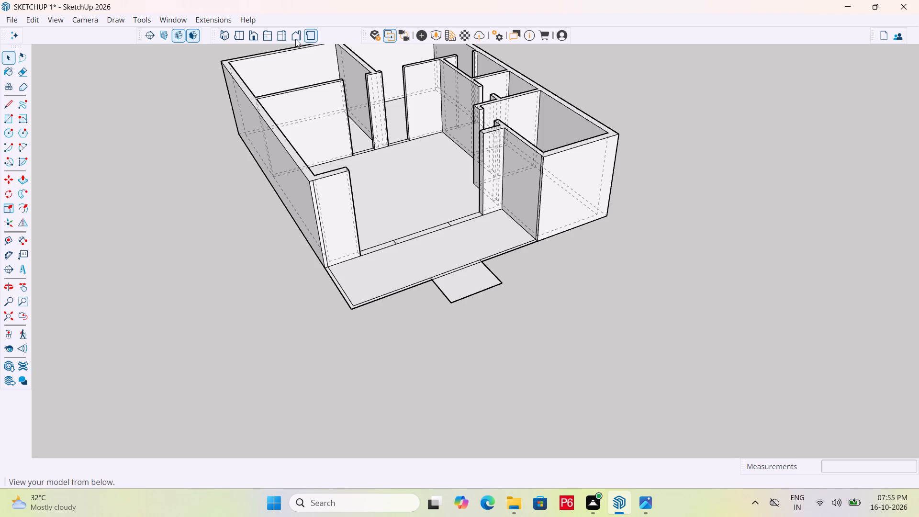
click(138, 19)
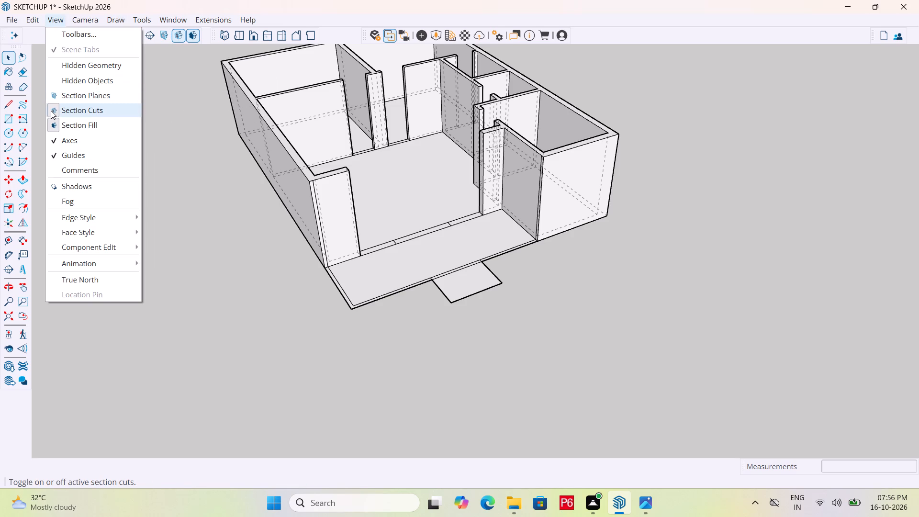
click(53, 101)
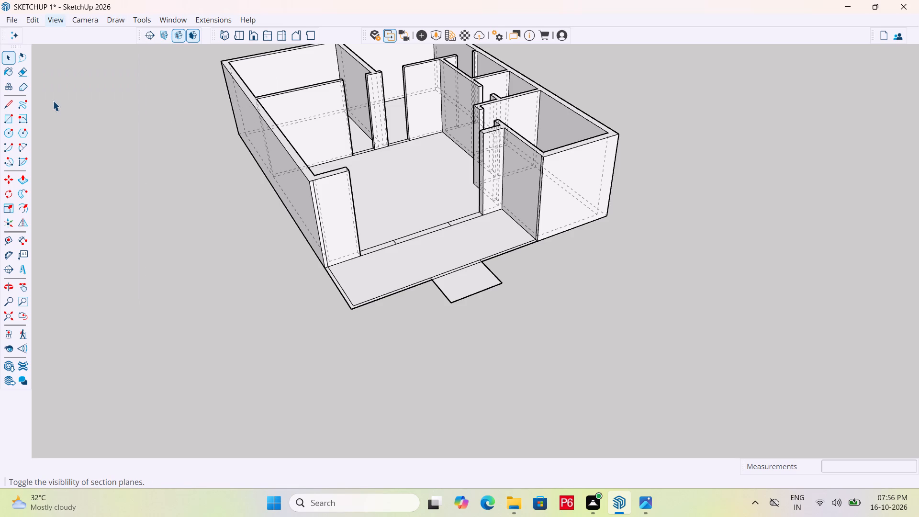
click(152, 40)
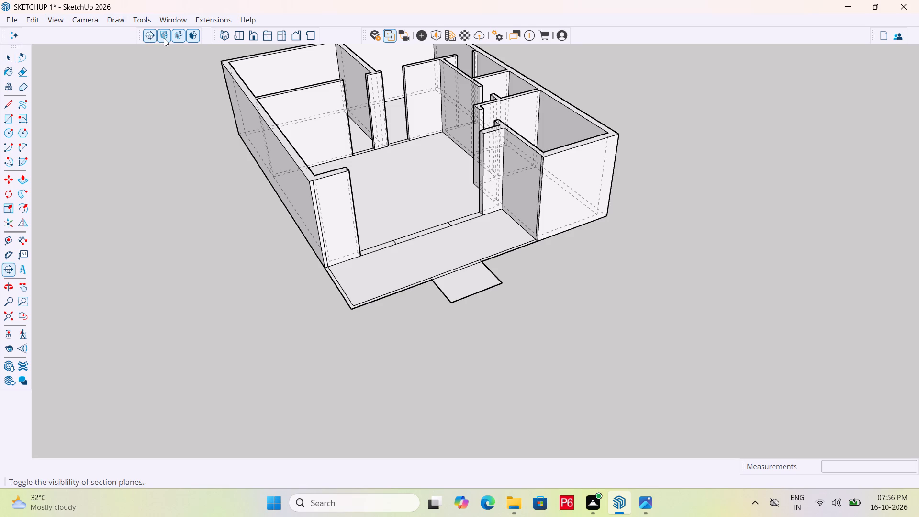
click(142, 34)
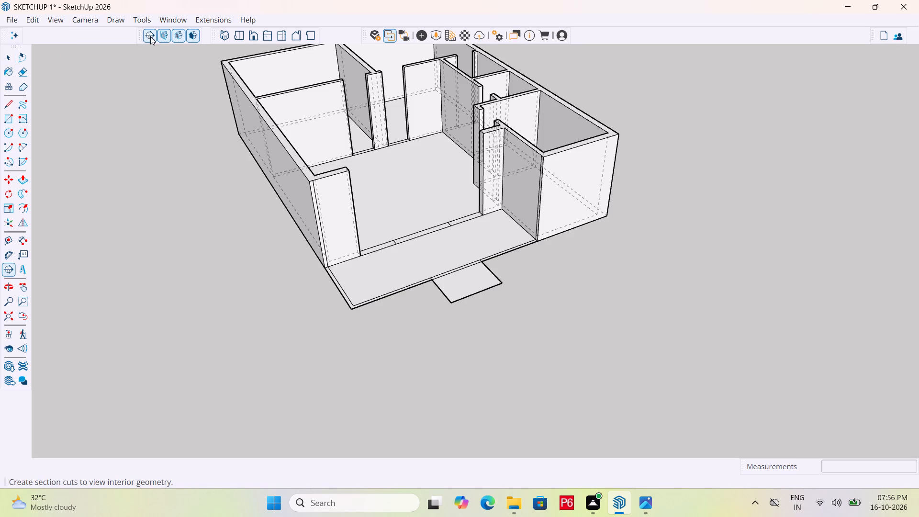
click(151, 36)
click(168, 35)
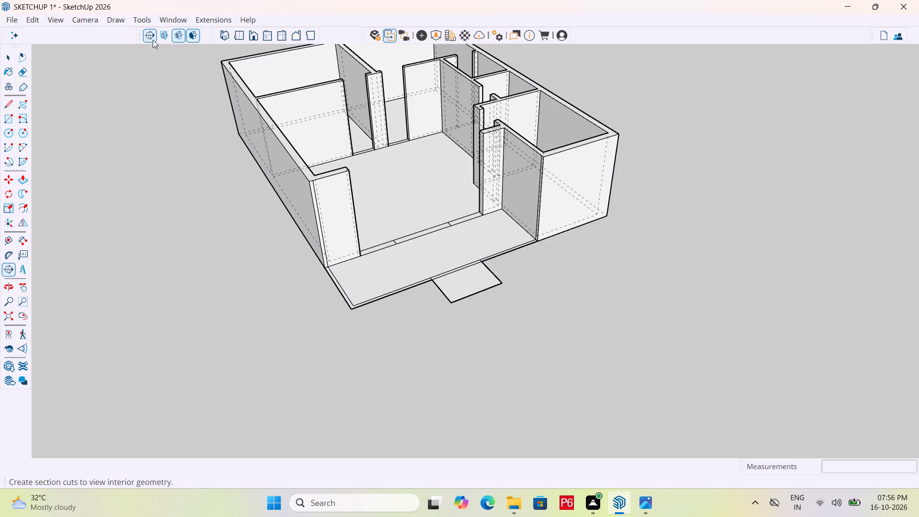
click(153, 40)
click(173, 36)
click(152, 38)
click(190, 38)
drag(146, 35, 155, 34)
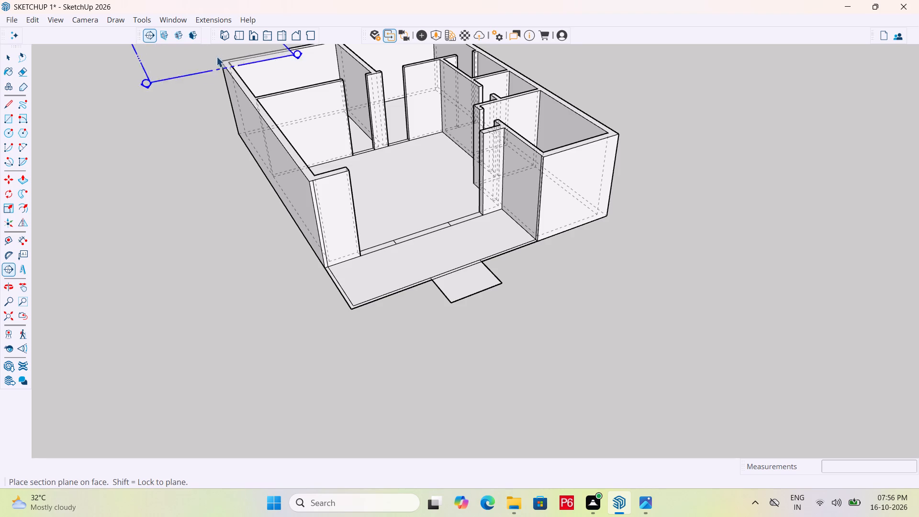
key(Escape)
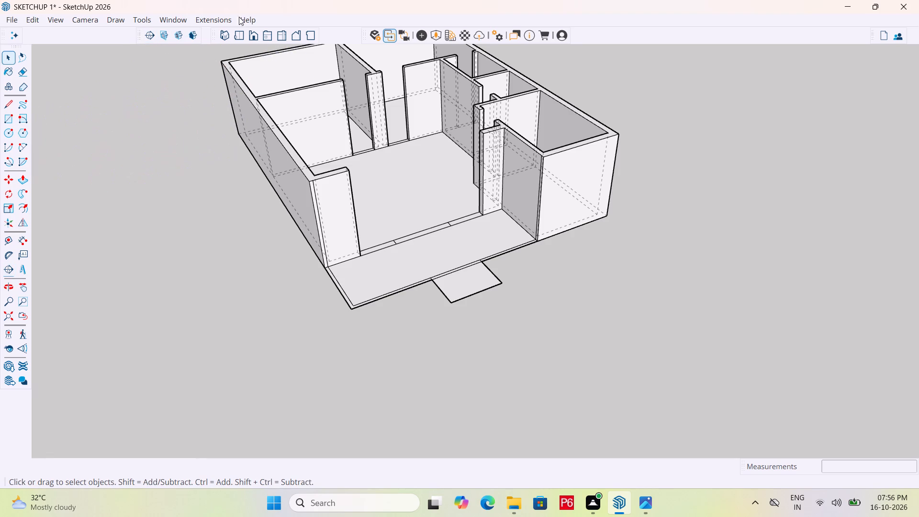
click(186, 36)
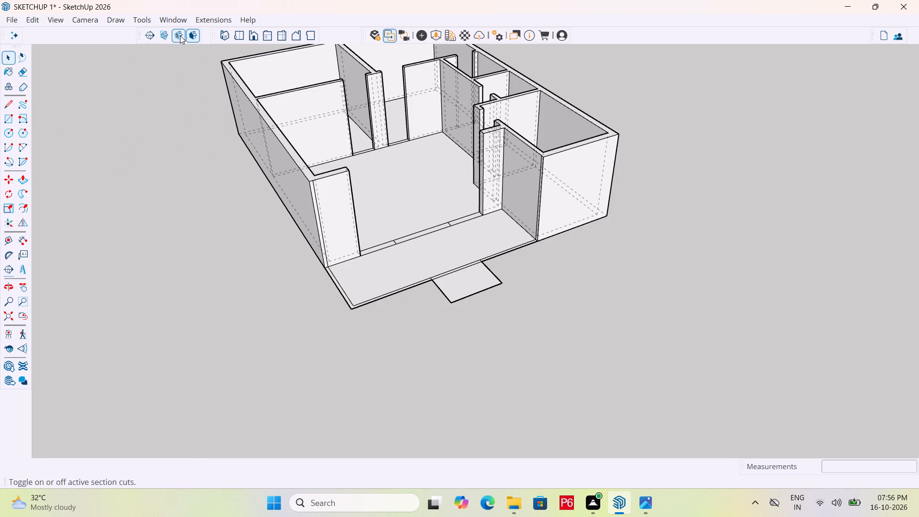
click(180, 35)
Examine the raised walls, door openings and veranda of the house from several sides.
scroll(313, 134, down, 6)
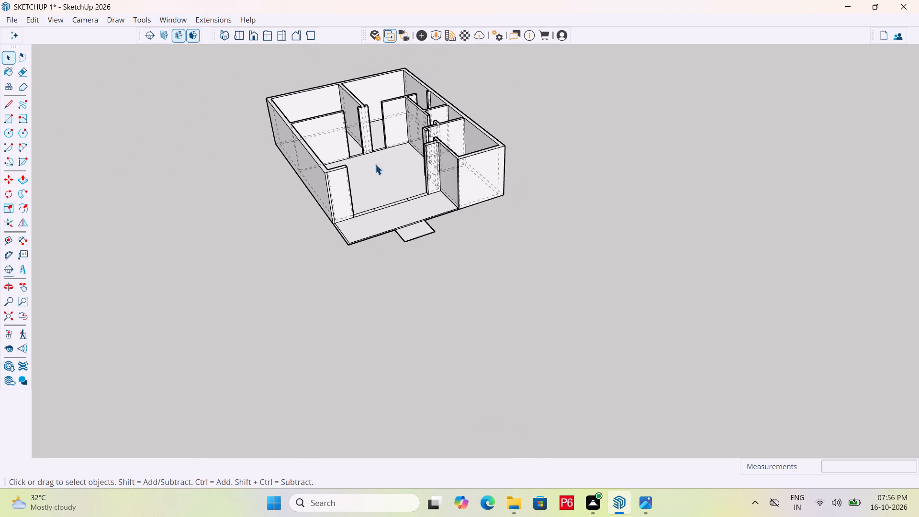
middle_drag(444, 124, 445, 148)
scroll(484, 87, up, 3)
middle_drag(384, 155, 0, 64)
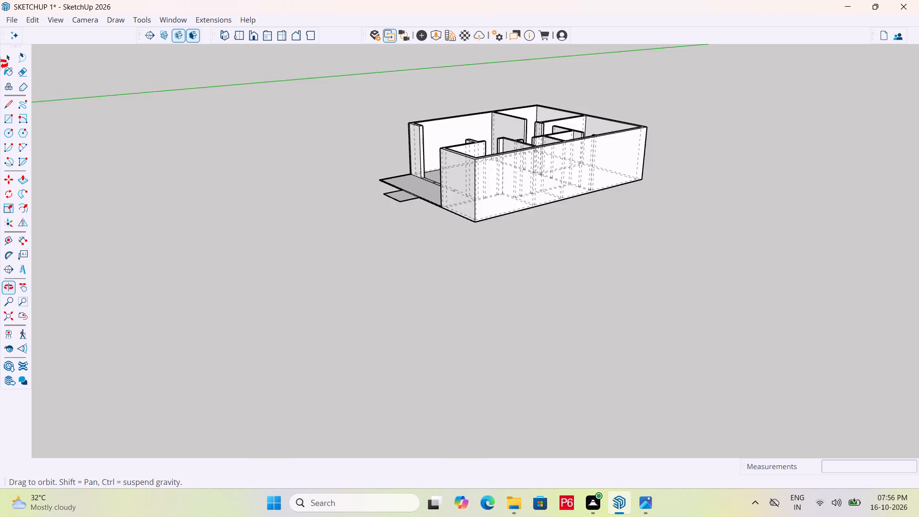
middle_drag(0, 64, 458, 88)
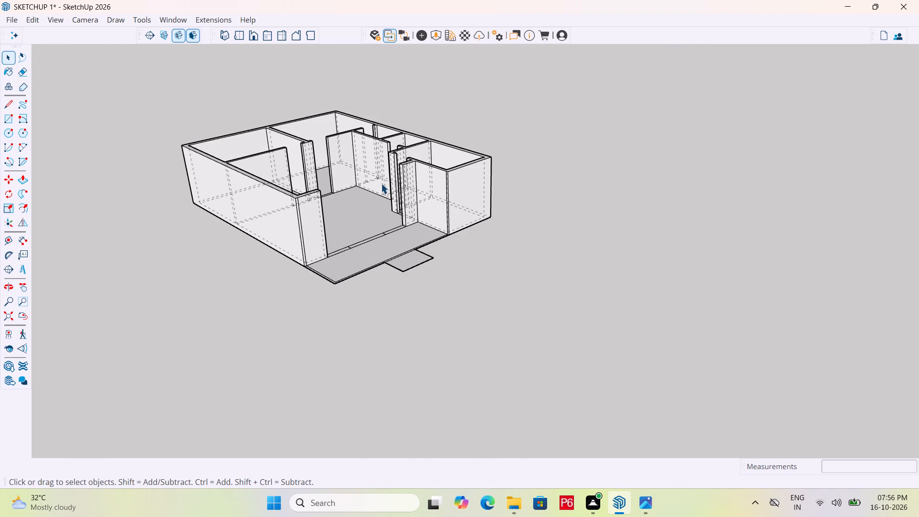
right_click(503, 136)
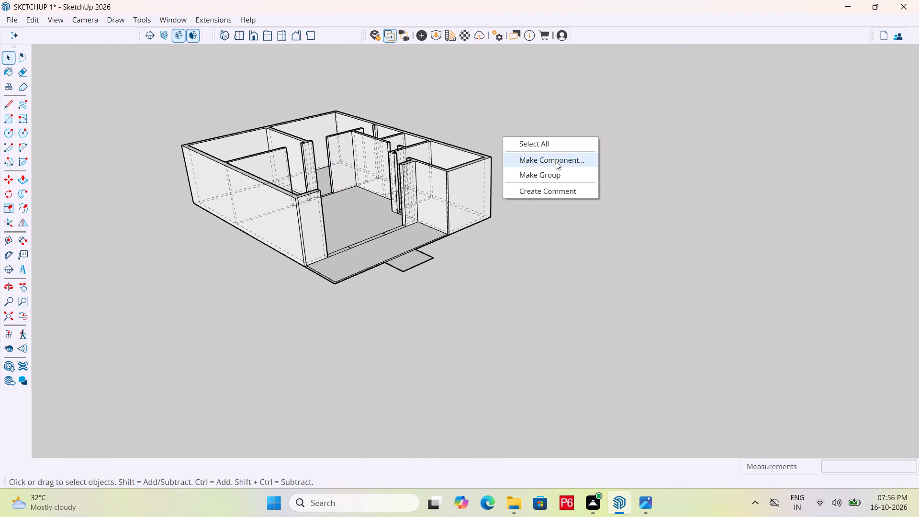
key(Escape)
scroll(500, 105, down, 1)
middle_drag(500, 105, 435, 194)
scroll(560, 131, down, 2)
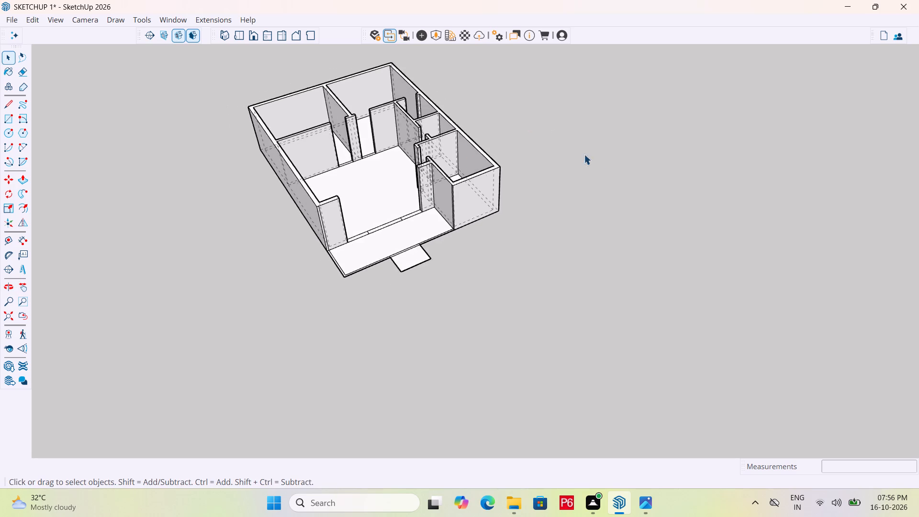
scroll(584, 154, down, 2)
middle_drag(393, 126, 390, 72)
scroll(413, 118, up, 2)
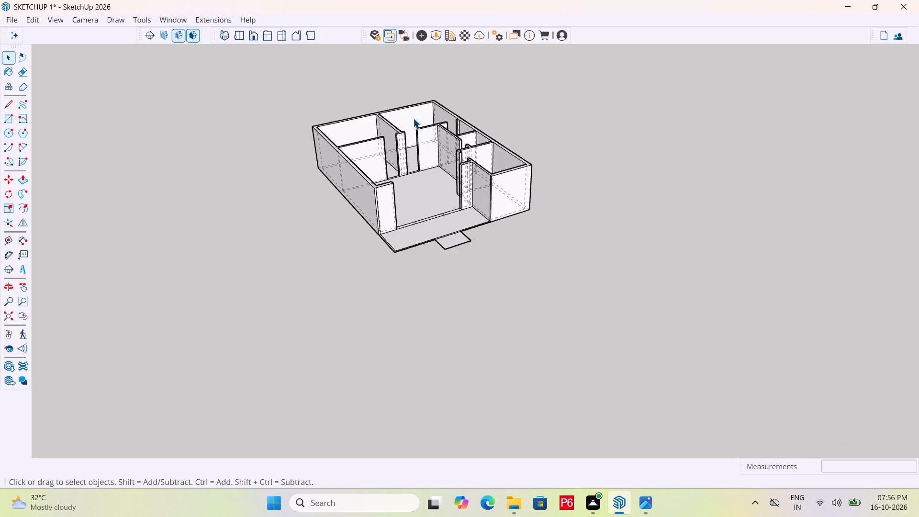
scroll(413, 118, up, 3)
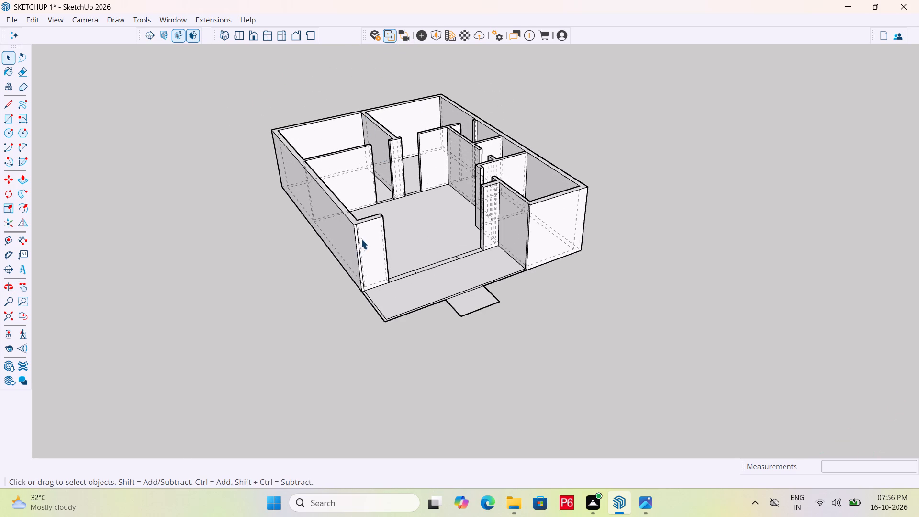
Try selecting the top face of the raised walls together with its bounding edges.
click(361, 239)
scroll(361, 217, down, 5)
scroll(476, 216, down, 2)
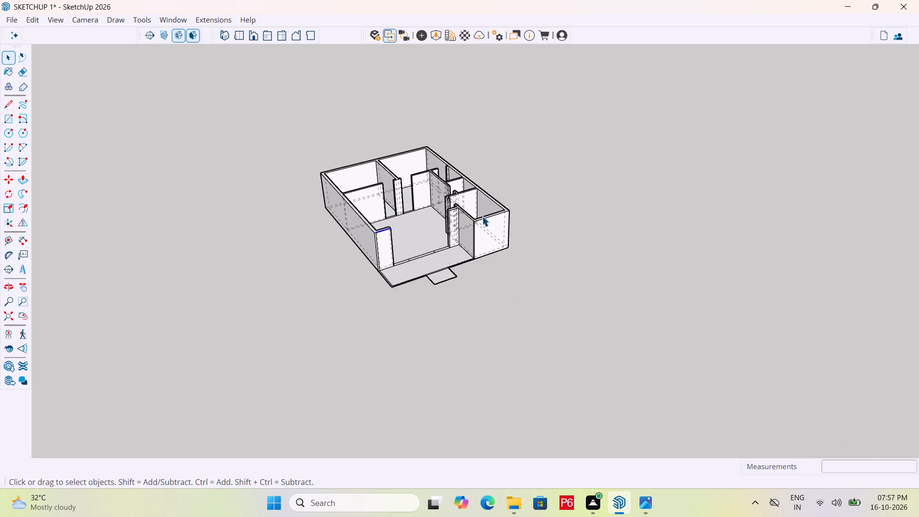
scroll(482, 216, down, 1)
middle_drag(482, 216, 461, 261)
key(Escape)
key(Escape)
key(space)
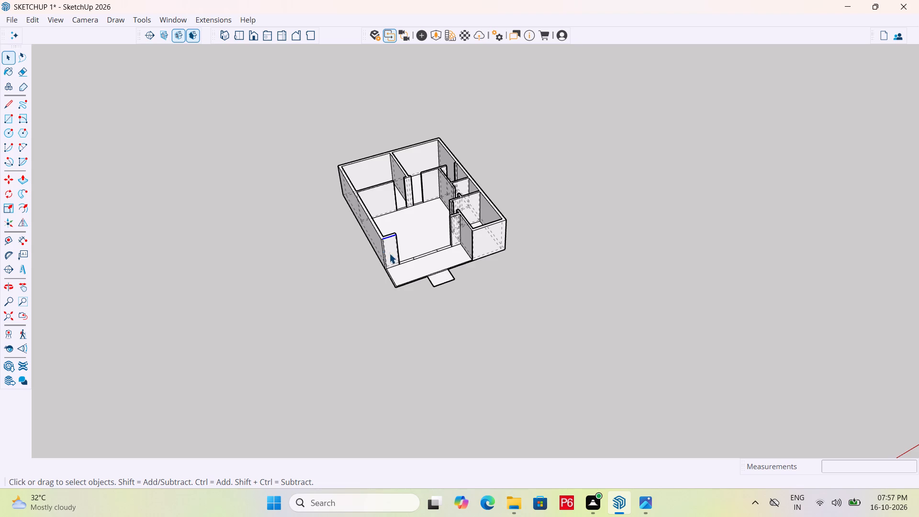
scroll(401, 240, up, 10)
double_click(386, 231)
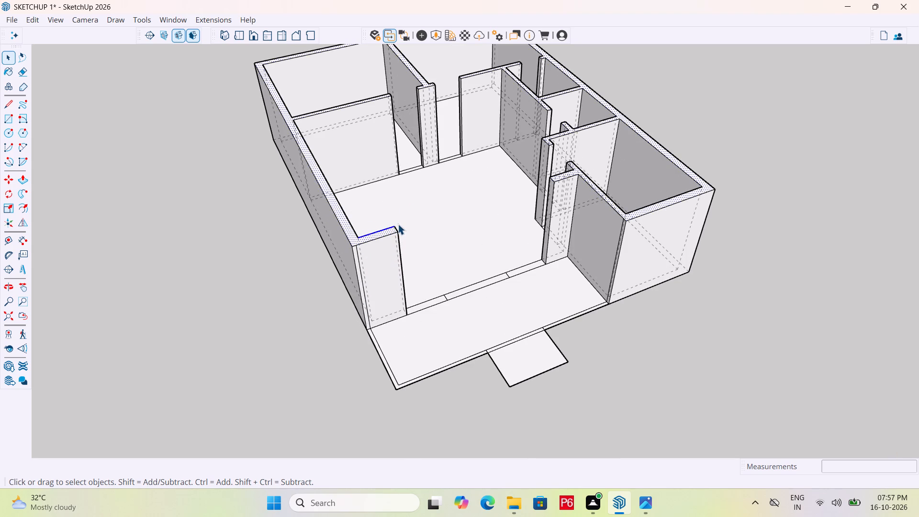
Undo the 10' Push/Pull of the connected wall face.
key(ctrl+z)
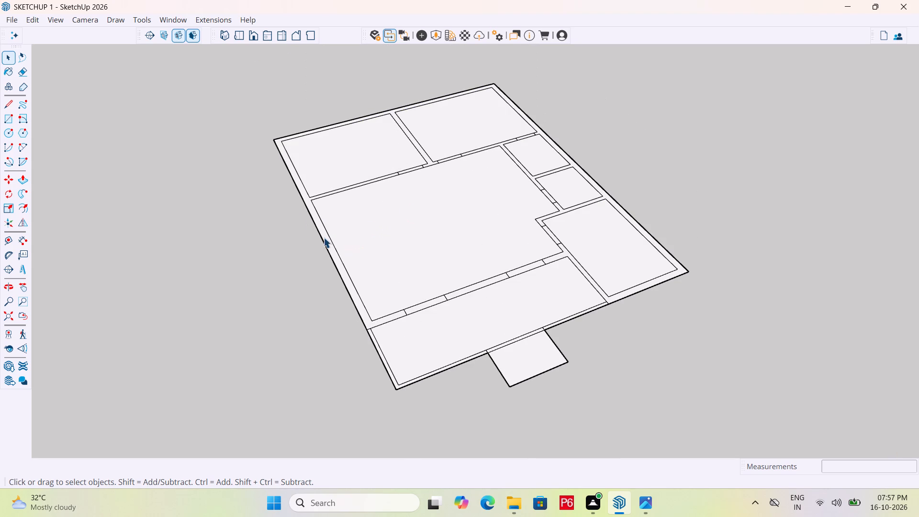
Group the flat connected wall face with its bounding edges, leaving out the veranda edge and the marked openings.
click(188, 64)
drag(188, 63, 794, 249)
scroll(372, 218, down, 5)
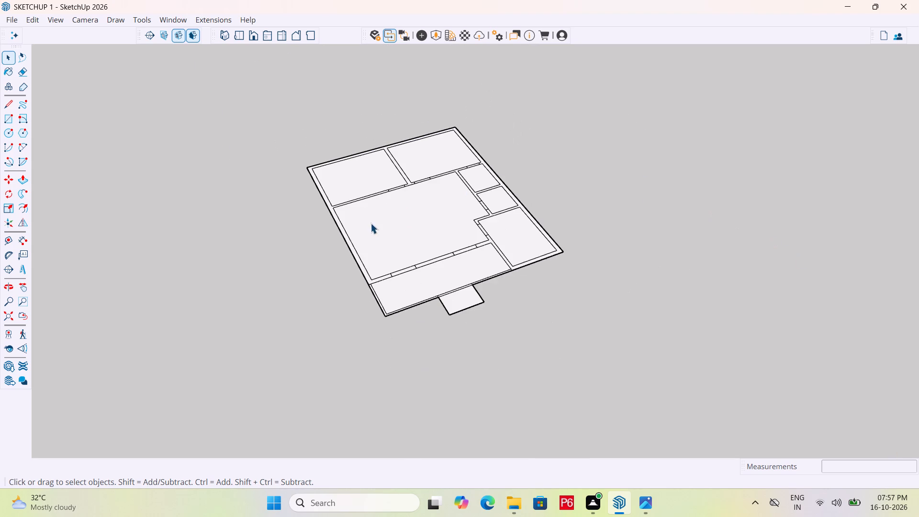
scroll(310, 158, up, 4)
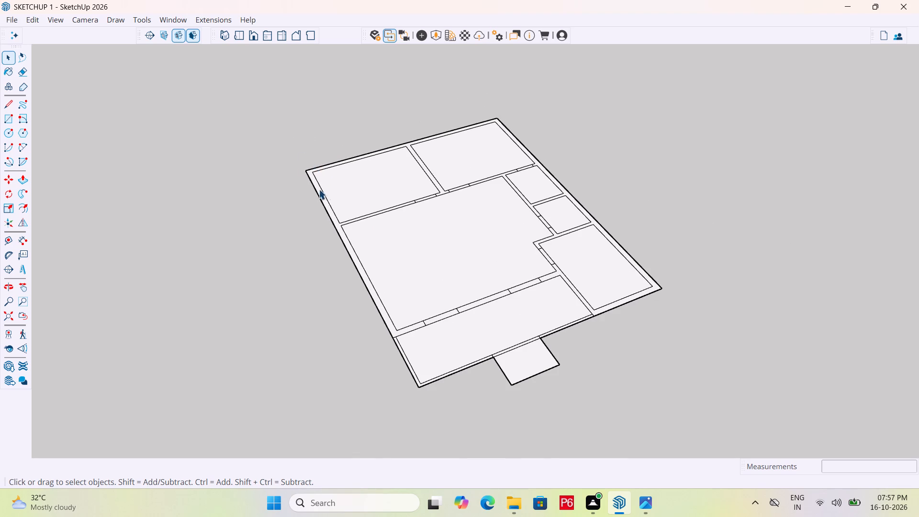
scroll(356, 241, up, 4)
double_click(358, 277)
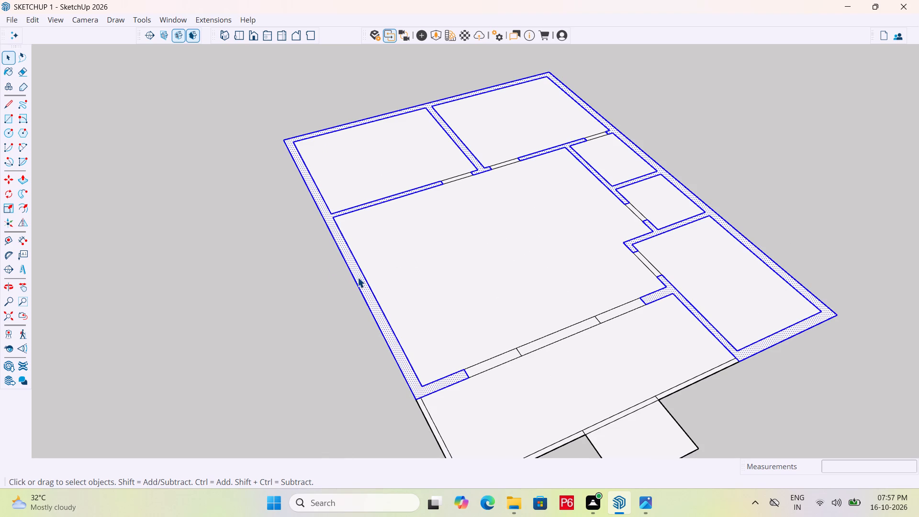
scroll(345, 261, down, 4)
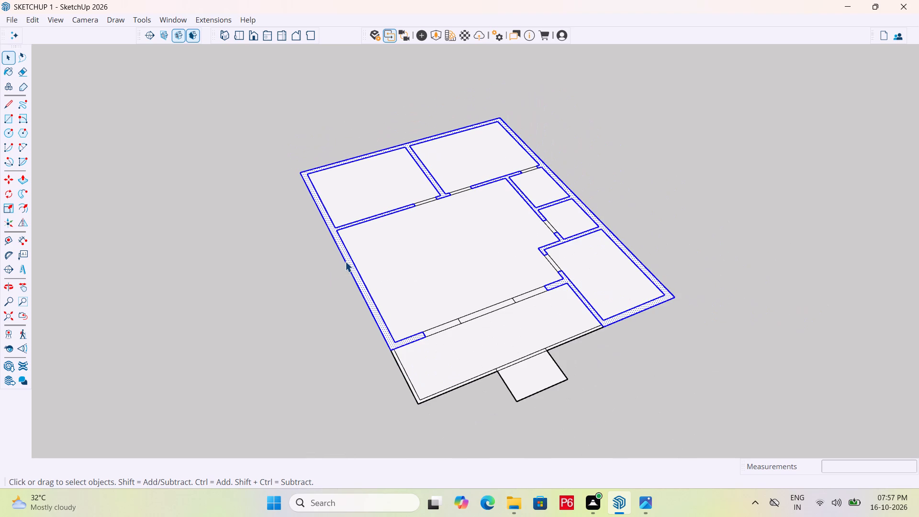
right_click(345, 261)
click(400, 374)
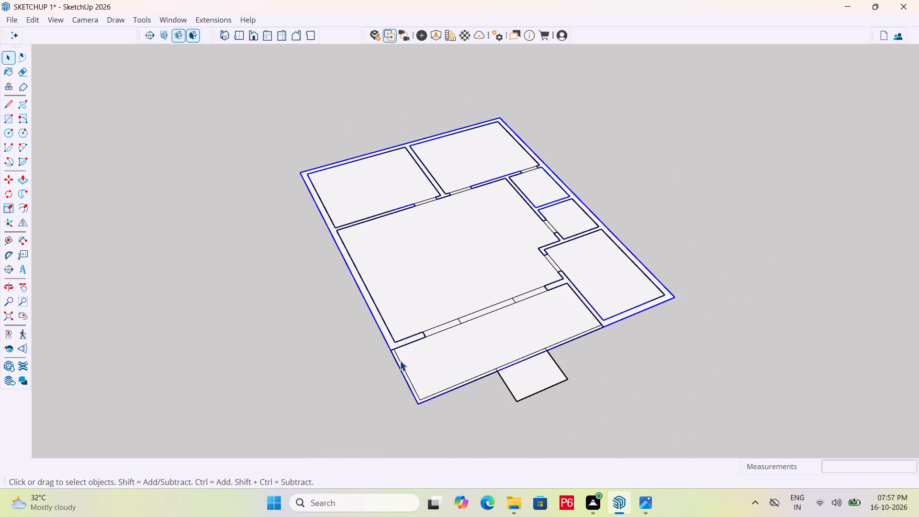
Inside the wall group, Push/Pull the connected wall face up 10', and close the group.
scroll(370, 202, up, 5)
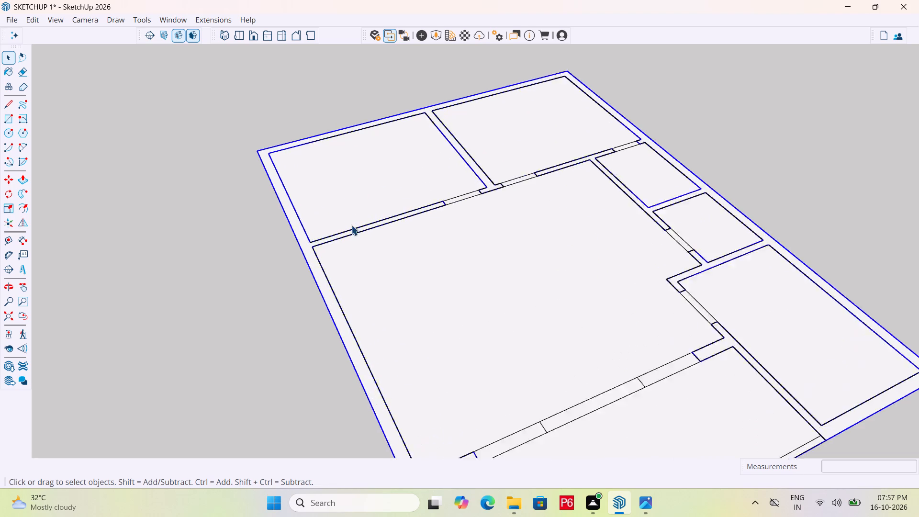
scroll(351, 225, up, 4)
double_click(363, 231)
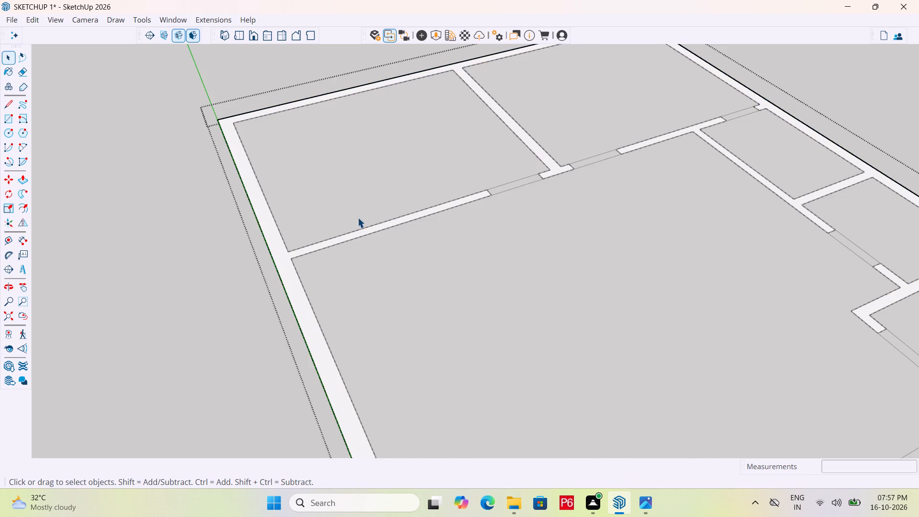
scroll(353, 209, down, 9)
middle_drag(376, 291, 382, 303)
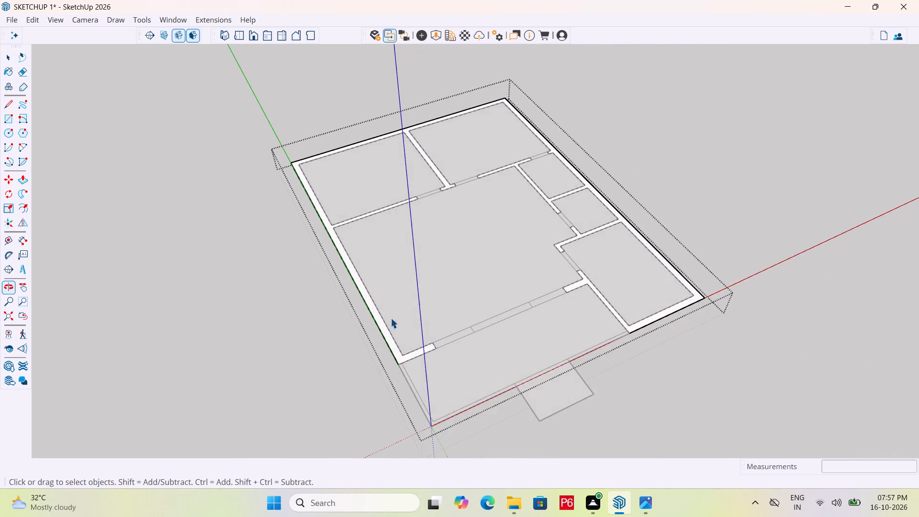
scroll(395, 343, up, 3)
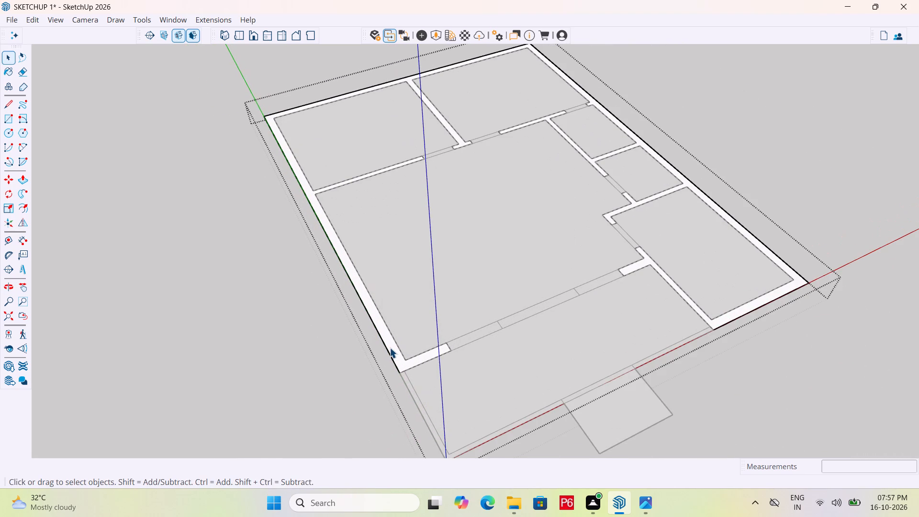
key(p)
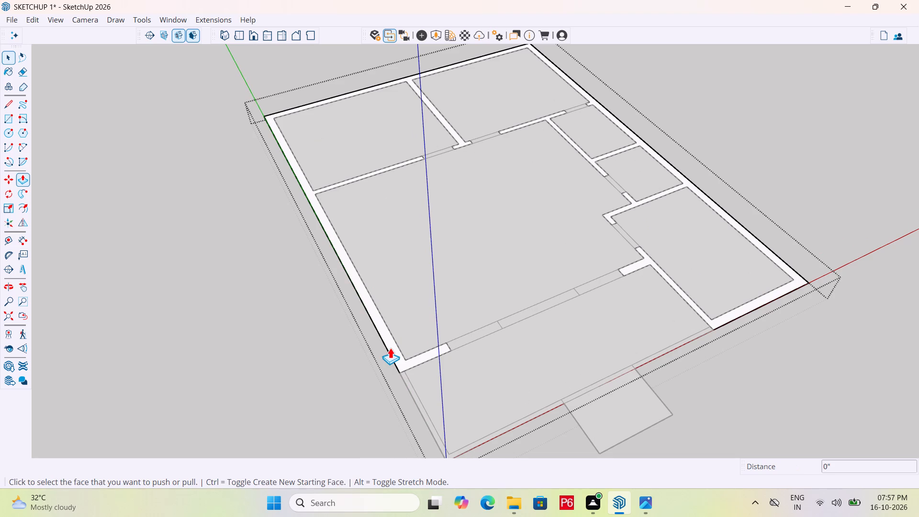
click(391, 347)
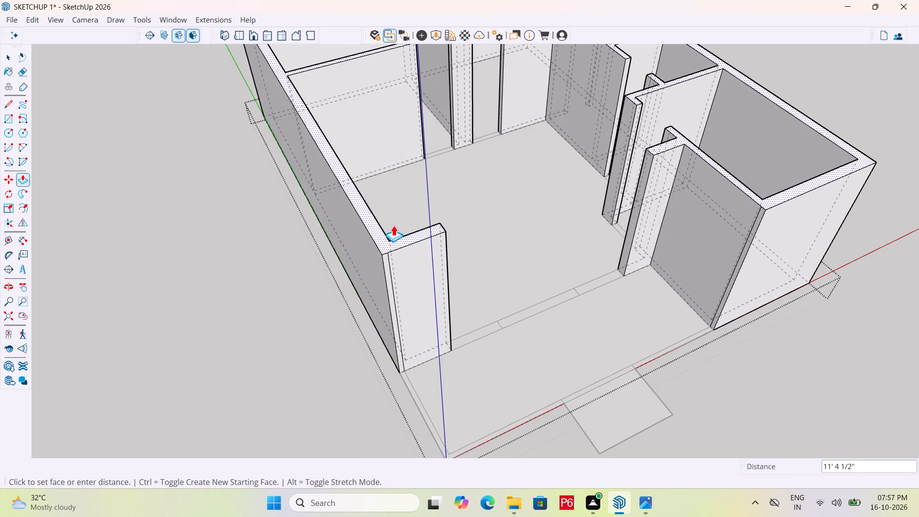
text(10)
key(apostrophe)
key(Return)
scroll(376, 234, down, 4)
middle_drag(372, 257, 189, 192)
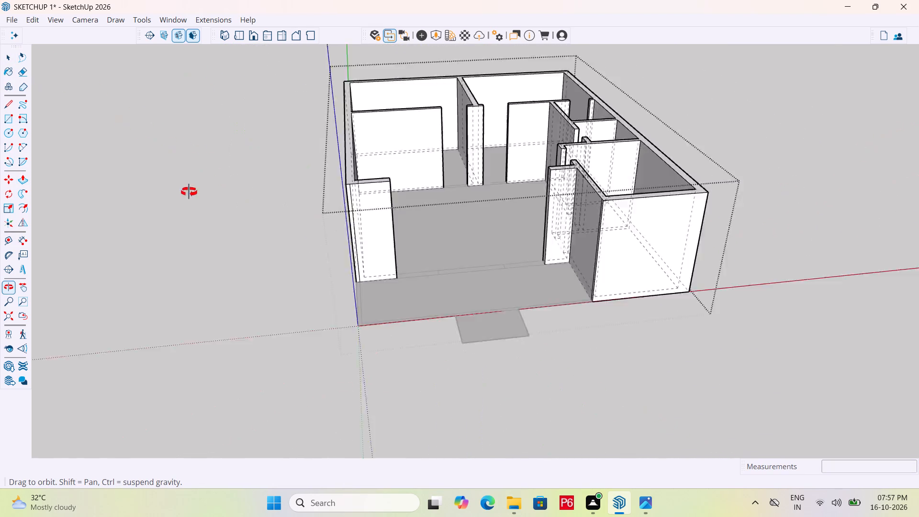
middle_drag(189, 192, 353, 178)
key(space)
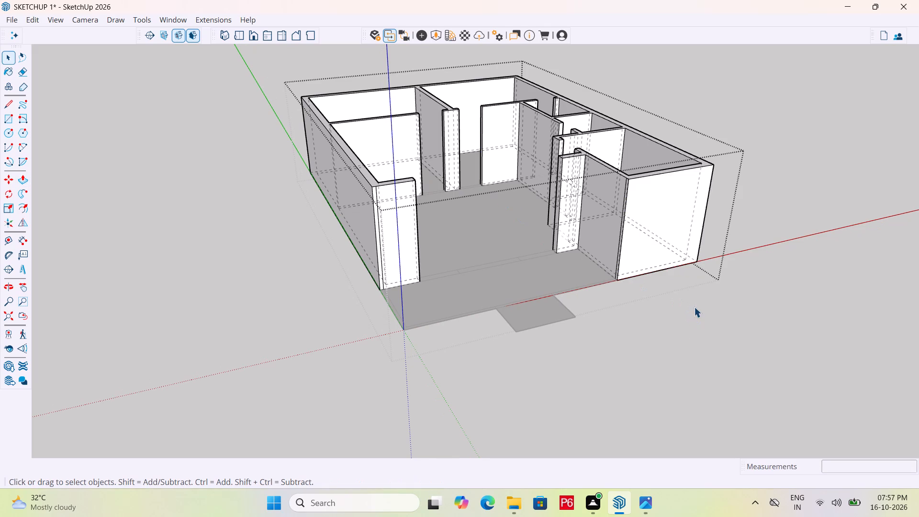
key(Escape)
key(Escape)
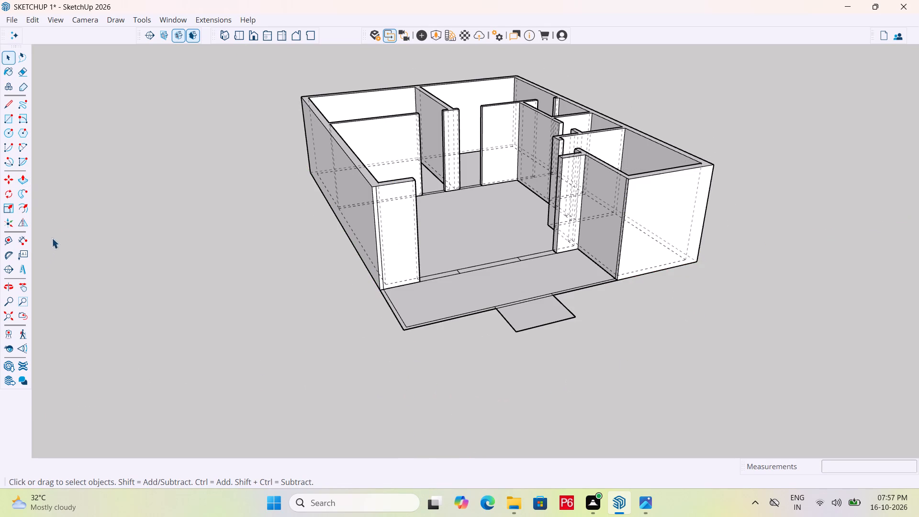
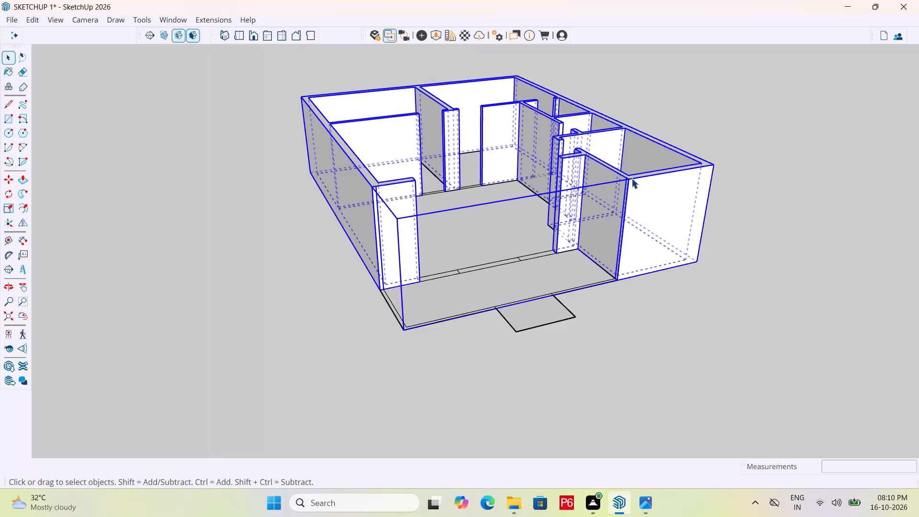
Examine the raised wall group from above, from the front and from underneath, checking its footprint against the floor faces.
click(400, 210)
double_click(395, 188)
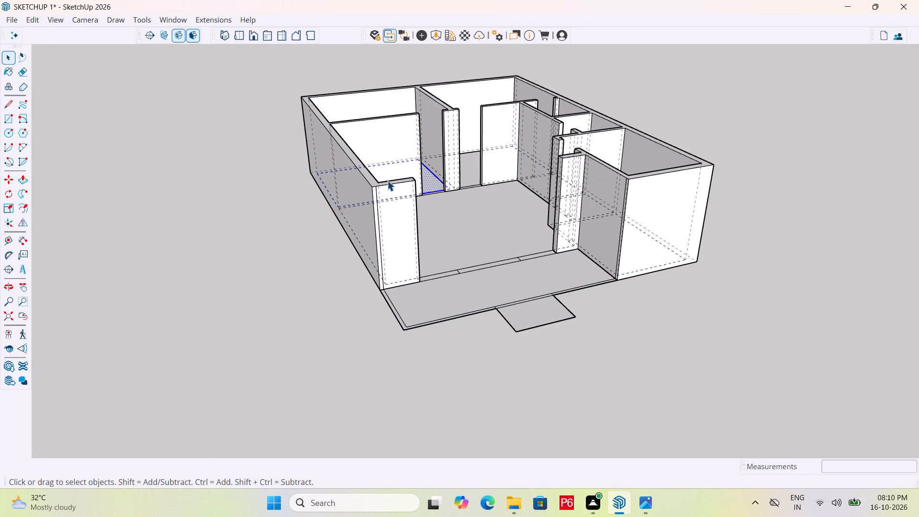
scroll(387, 180, up, 3)
click(377, 188)
scroll(370, 185, up, 4)
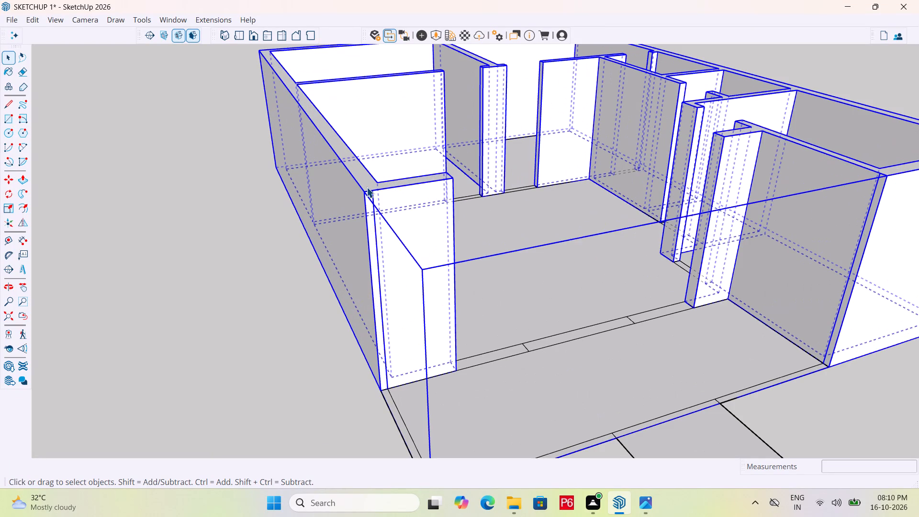
double_click(367, 188)
middle_drag(392, 261, 375, 336)
scroll(392, 261, down, 1)
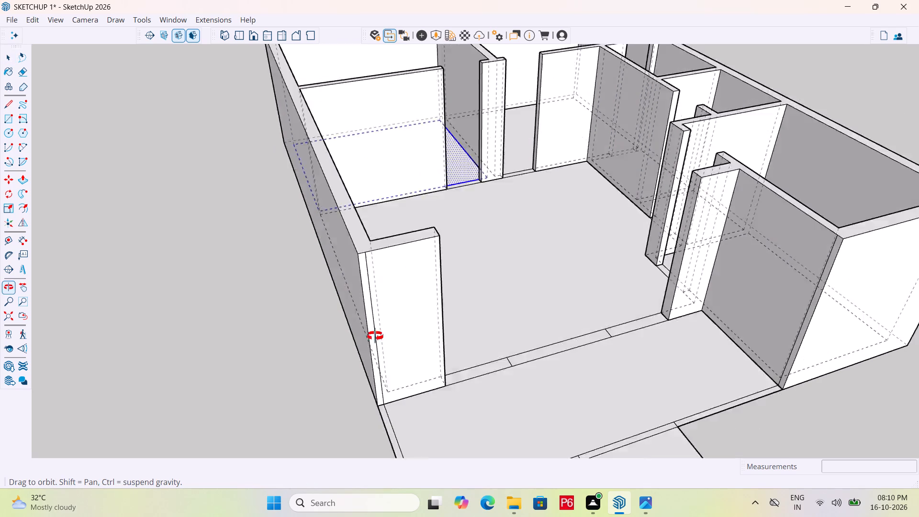
middle_drag(375, 336, 394, 385)
click(392, 355)
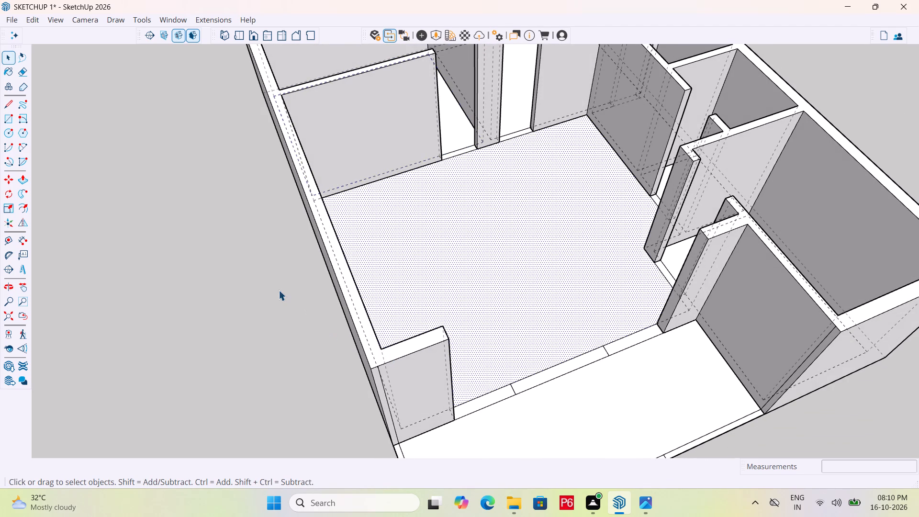
click(279, 290)
click(359, 337)
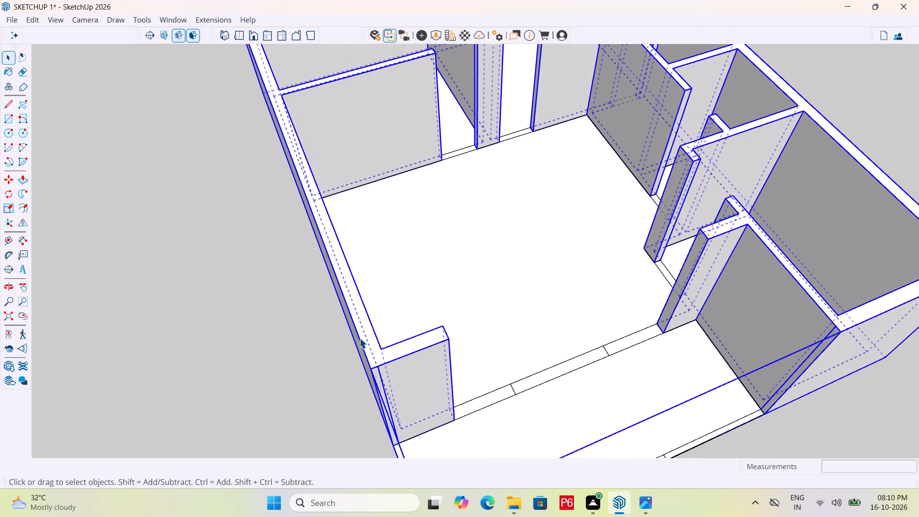
scroll(414, 265, down, 2)
middle_drag(412, 264, 396, 65)
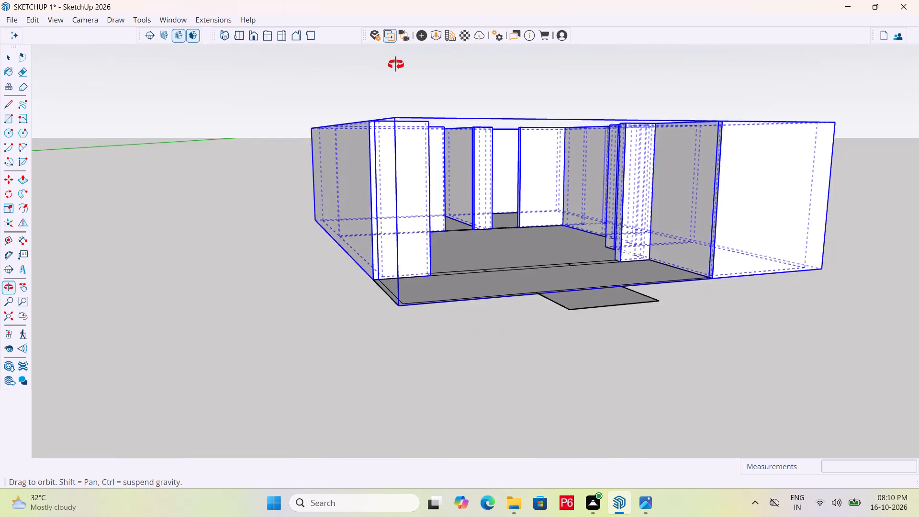
middle_drag(396, 65, 394, 74)
middle_drag(404, 223, 508, 79)
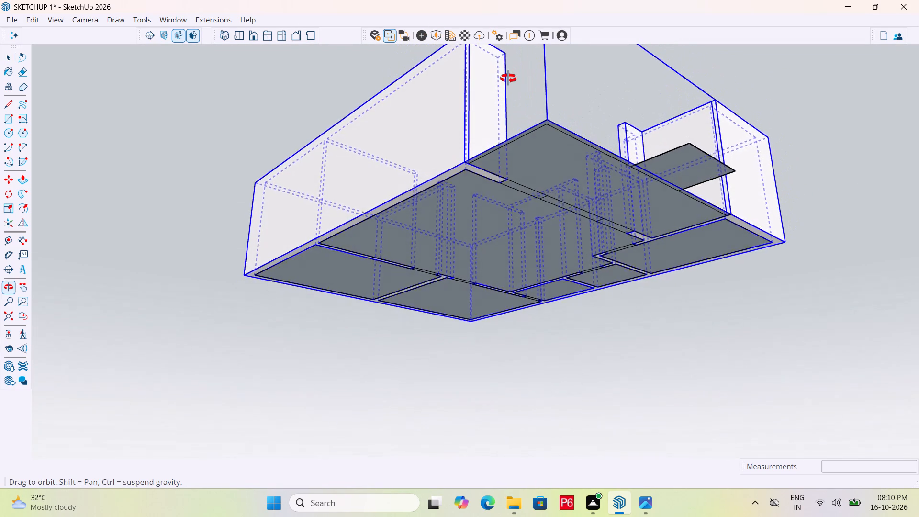
middle_drag(508, 79, 312, 22)
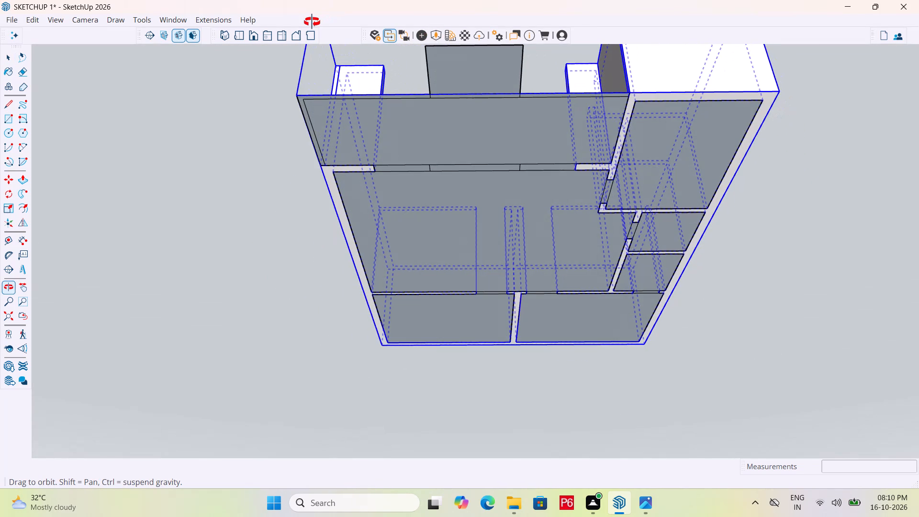
middle_drag(312, 22, 492, 73)
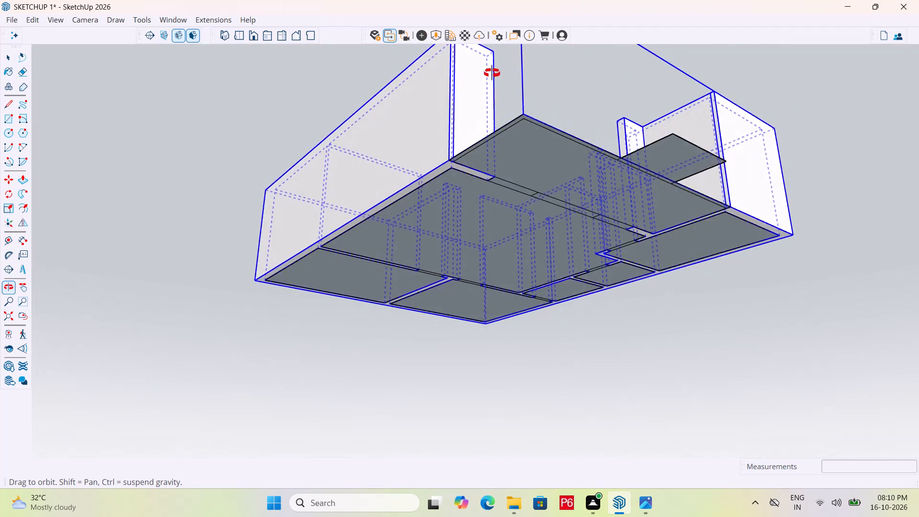
middle_drag(492, 73, 426, 363)
scroll(333, 257, down, 1)
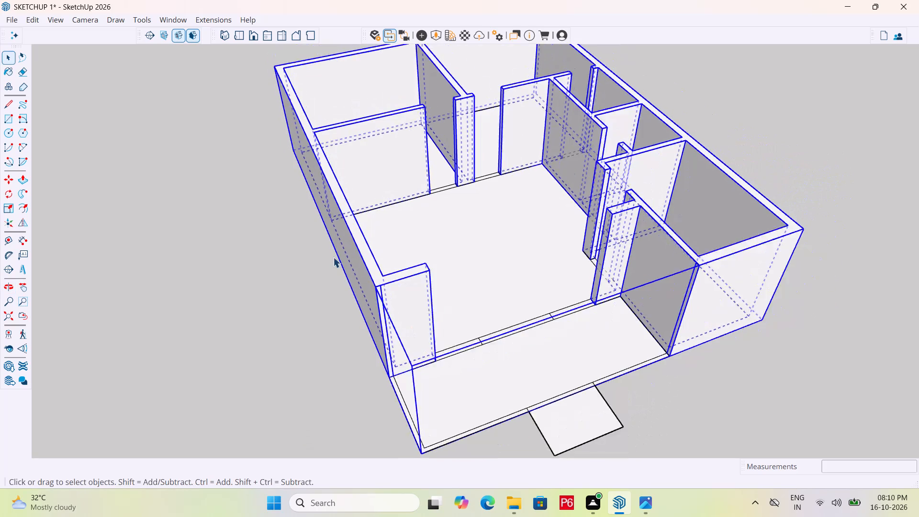
scroll(333, 257, down, 2)
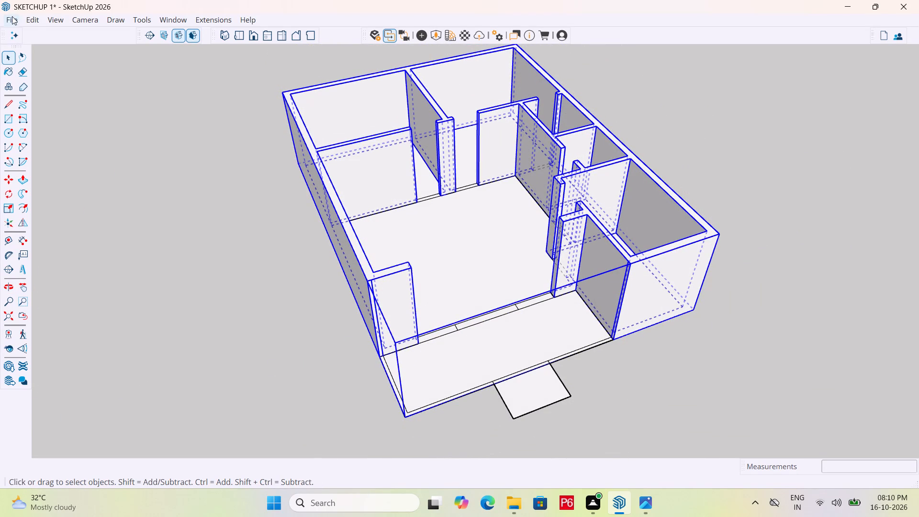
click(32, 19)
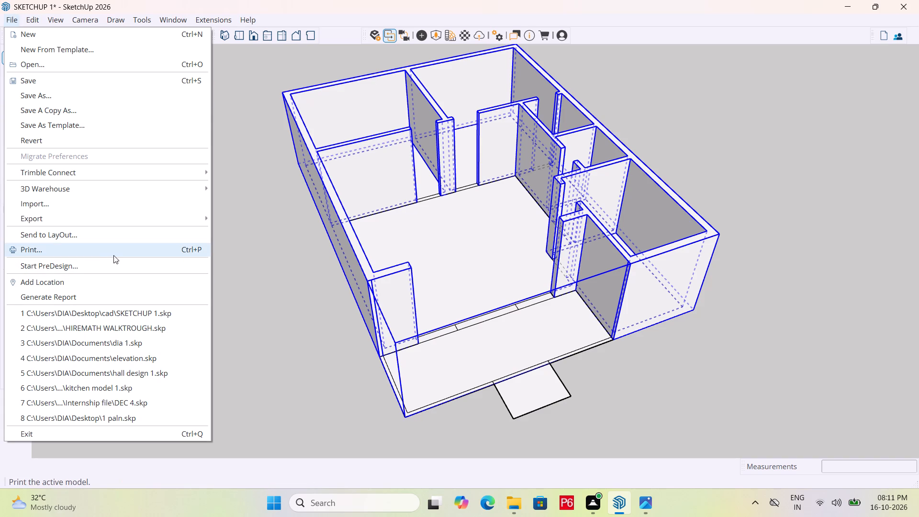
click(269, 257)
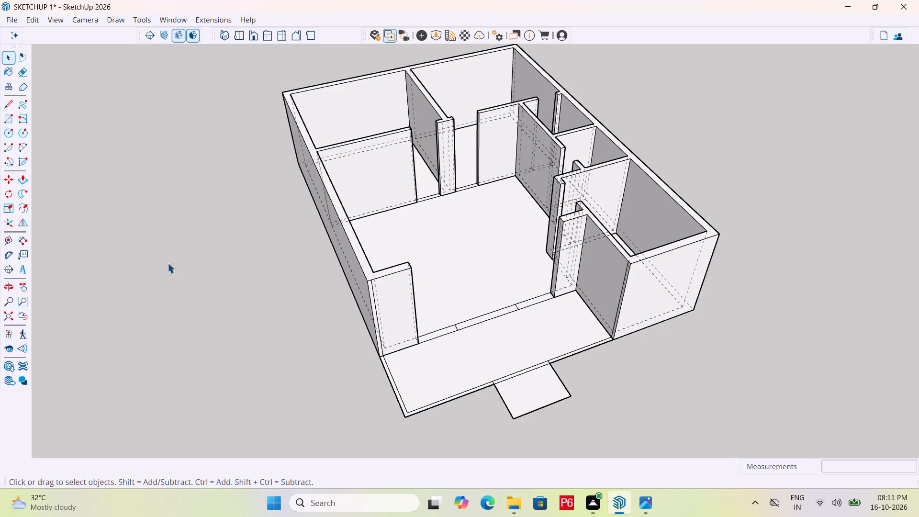
Examine the front wall gap between the hall and the veranda, including its marked door and window divisions.
middle_drag(436, 244, 227, 184)
scroll(461, 252, up, 4)
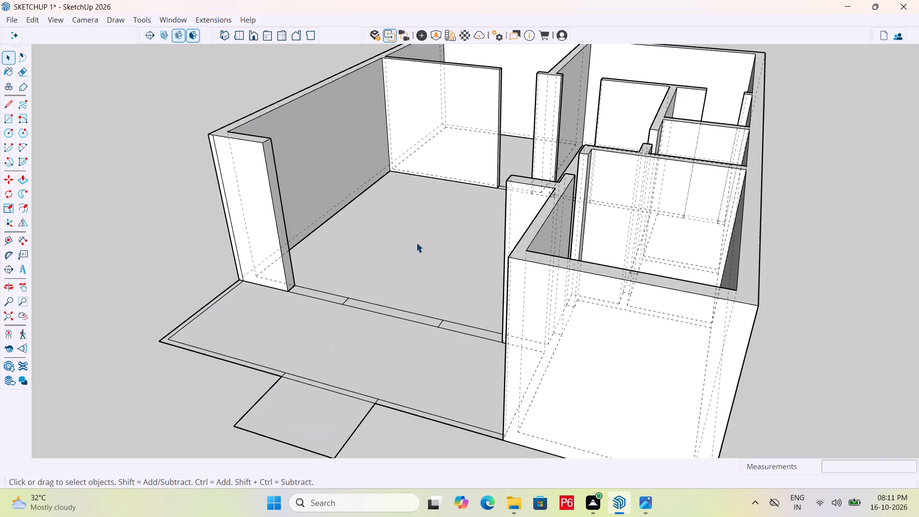
middle_drag(304, 253, 336, 314)
scroll(406, 335, up, 1)
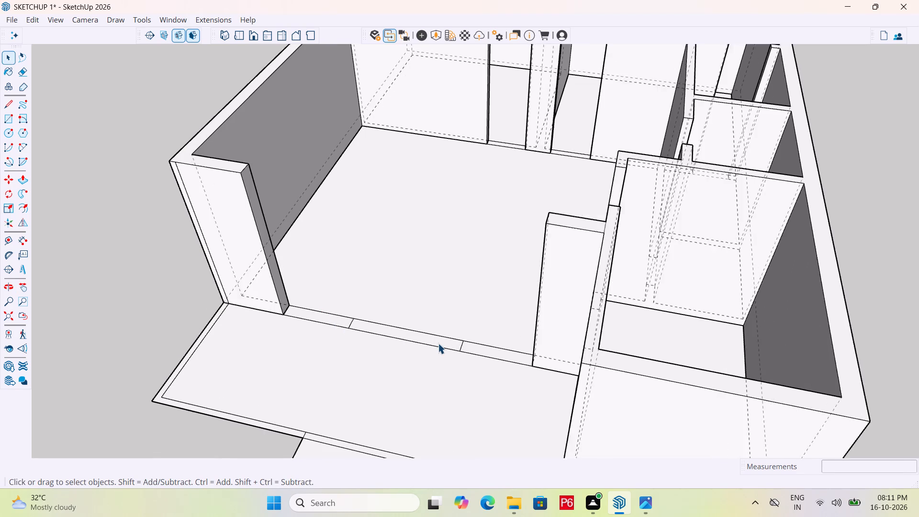
scroll(438, 343, up, 2)
scroll(525, 312, down, 4)
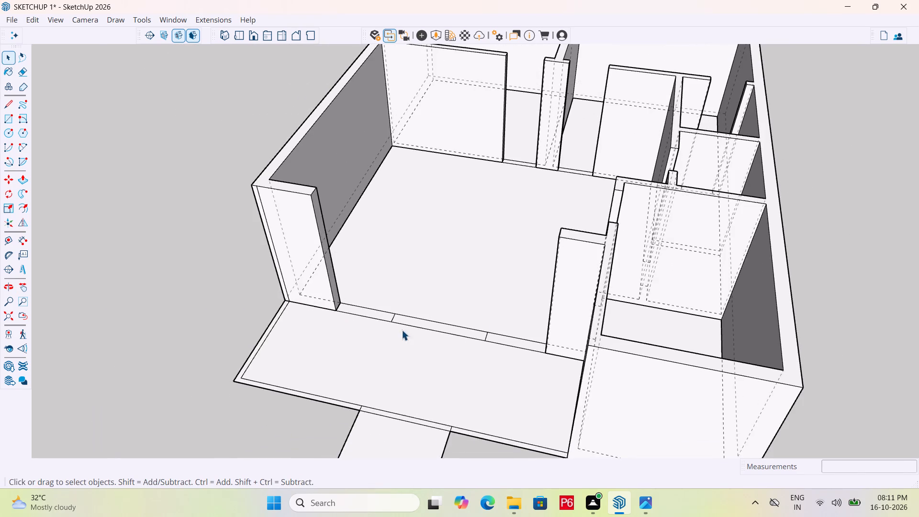
middle_drag(442, 339, 668, 322)
middle_drag(556, 313, 465, 319)
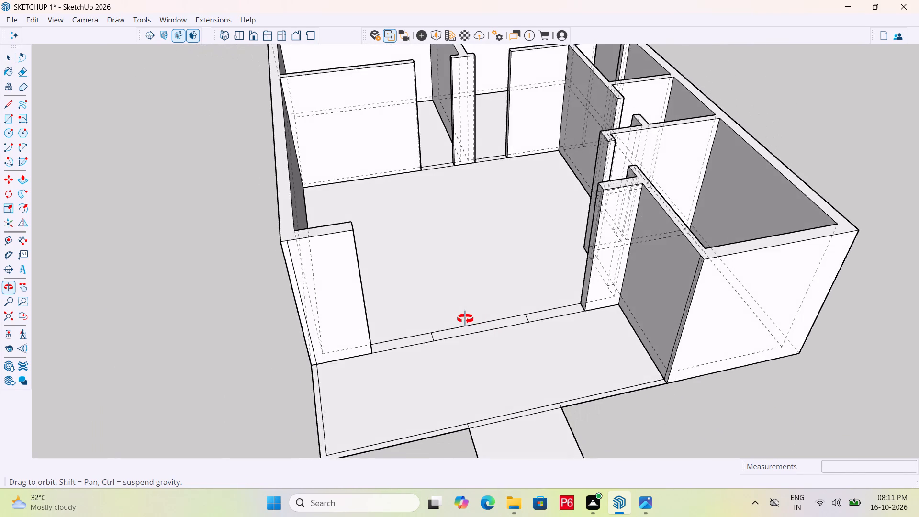
middle_drag(465, 319, 444, 328)
scroll(420, 337, up, 1)
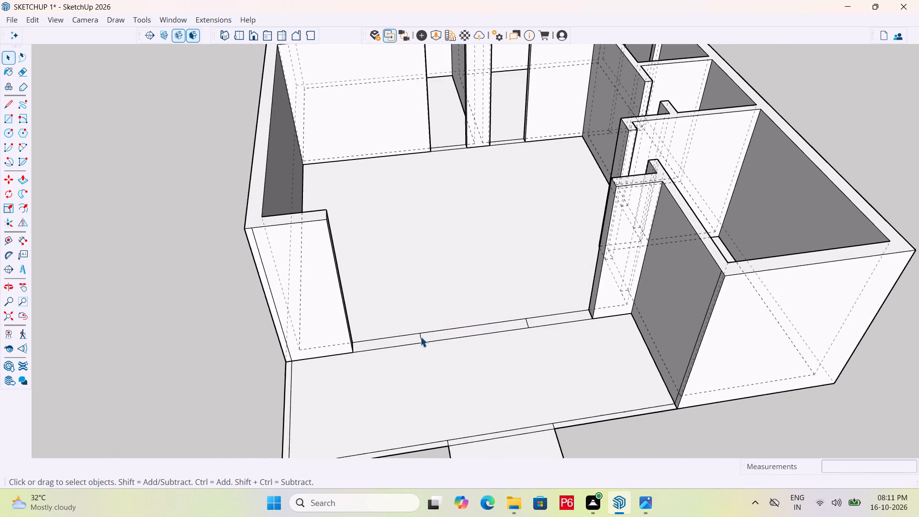
scroll(420, 337, up, 1)
middle_drag(411, 343, 502, 361)
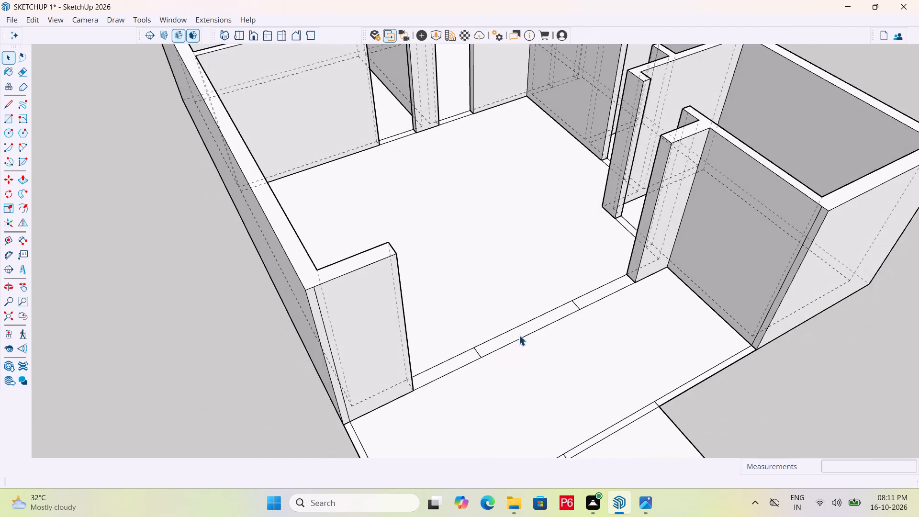
scroll(522, 341, down, 5)
scroll(440, 333, down, 5)
Arrange the model and the reference plan image side by side, giving the model the wider share of the screen.
click(647, 504)
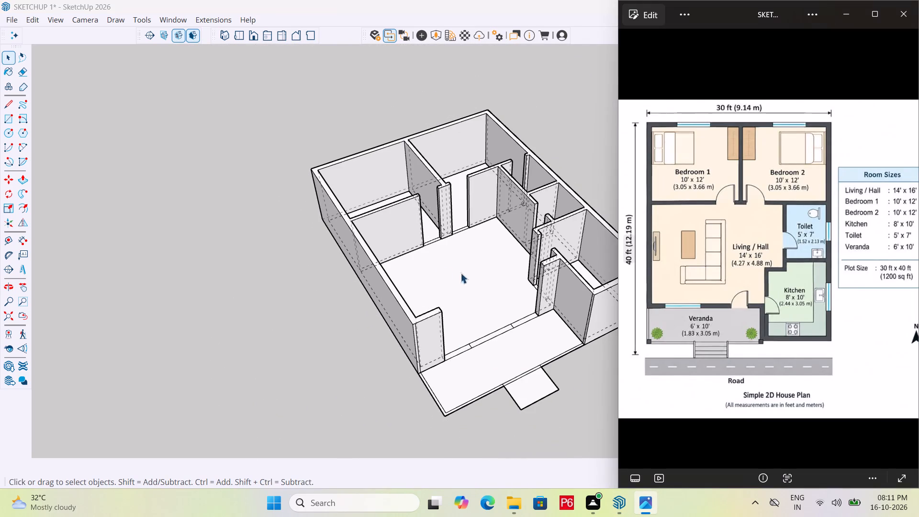
scroll(285, 258, down, 5)
middle_drag(290, 285, 226, 302)
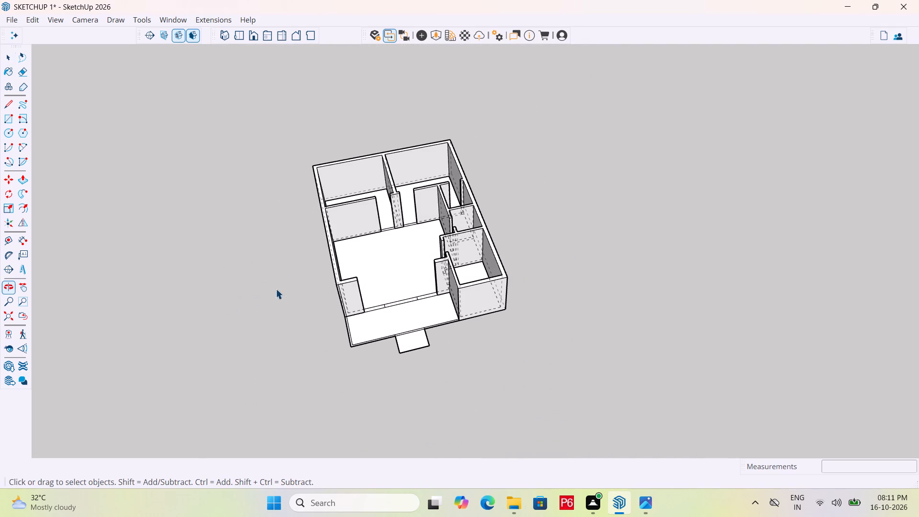
click(652, 502)
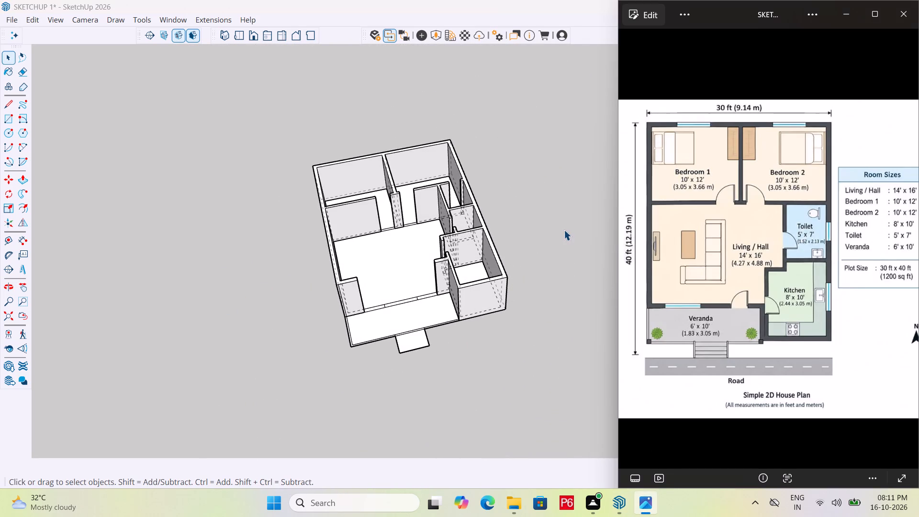
click(564, 230)
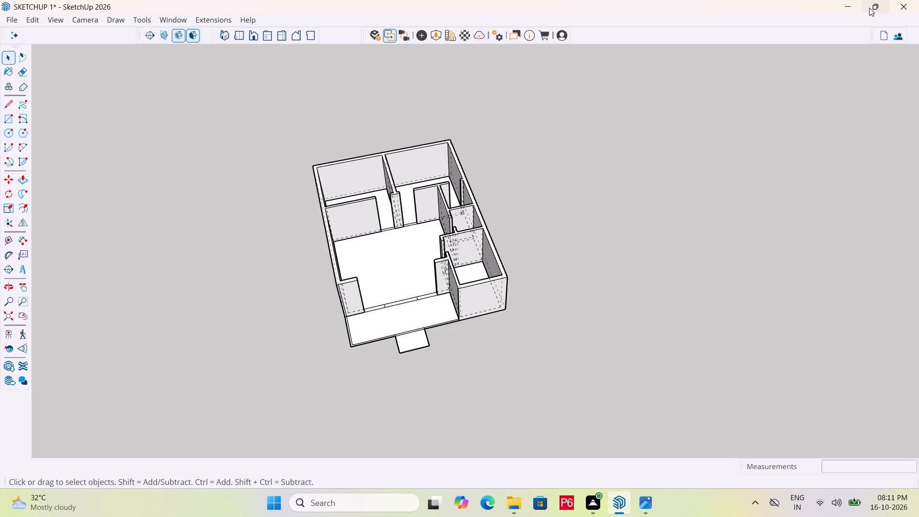
click(828, 31)
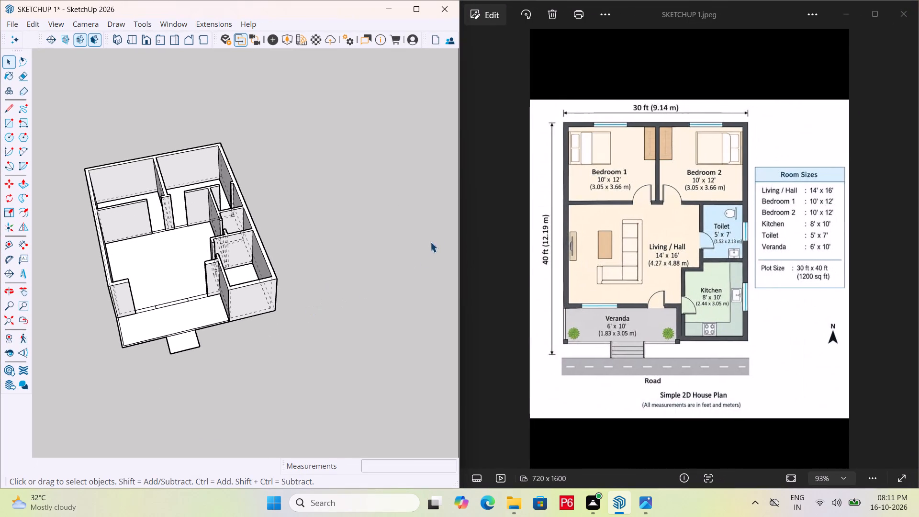
click(459, 231)
drag(476, 229, 545, 216)
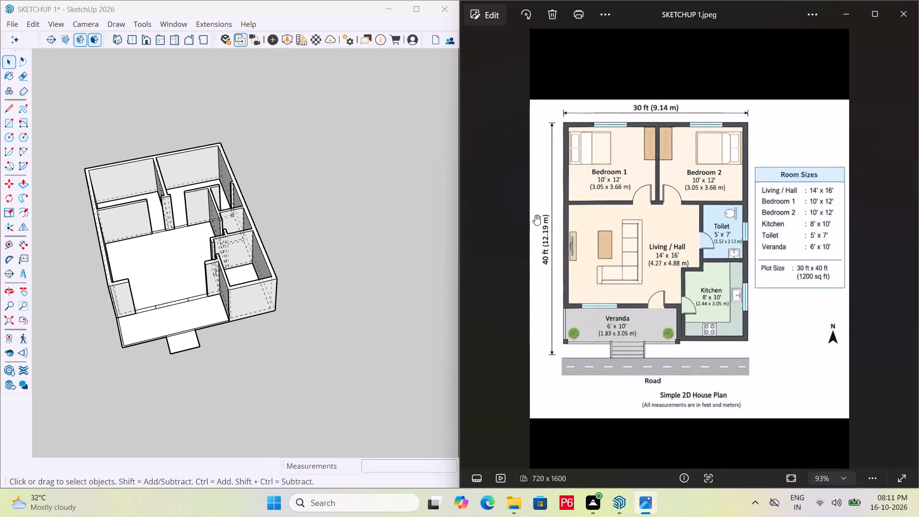
drag(459, 212, 473, 209)
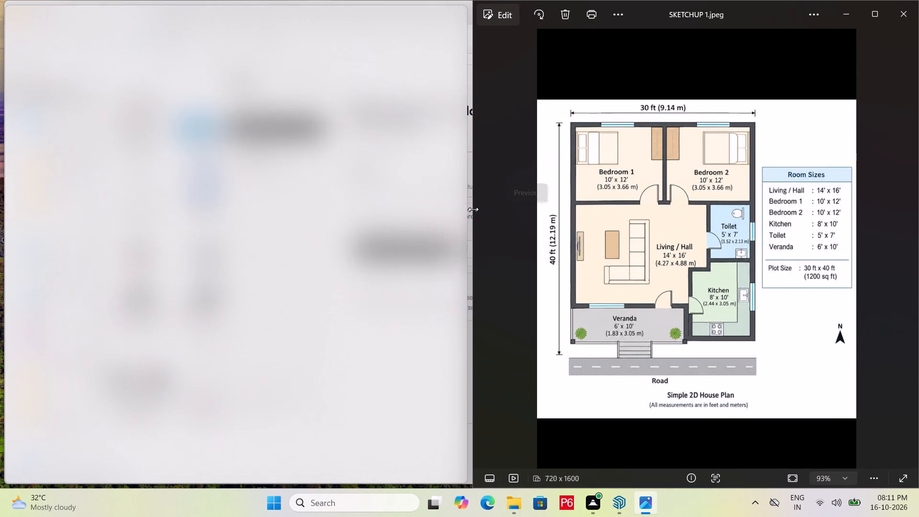
drag(473, 209, 701, 196)
Save the house model.
scroll(146, 297, up, 4)
middle_drag(157, 297, 306, 273)
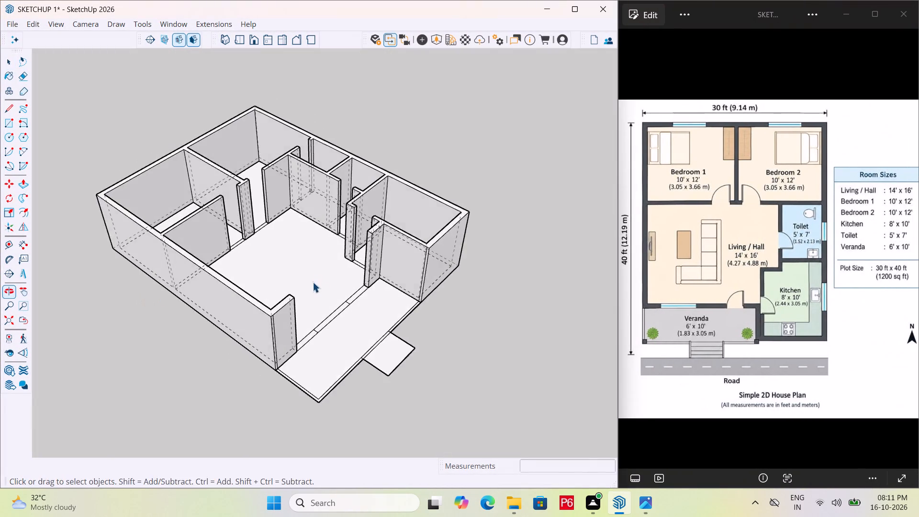
scroll(320, 284, up, 1)
middle_drag(321, 284, 151, 260)
scroll(220, 285, up, 3)
middle_drag(270, 321, 340, 319)
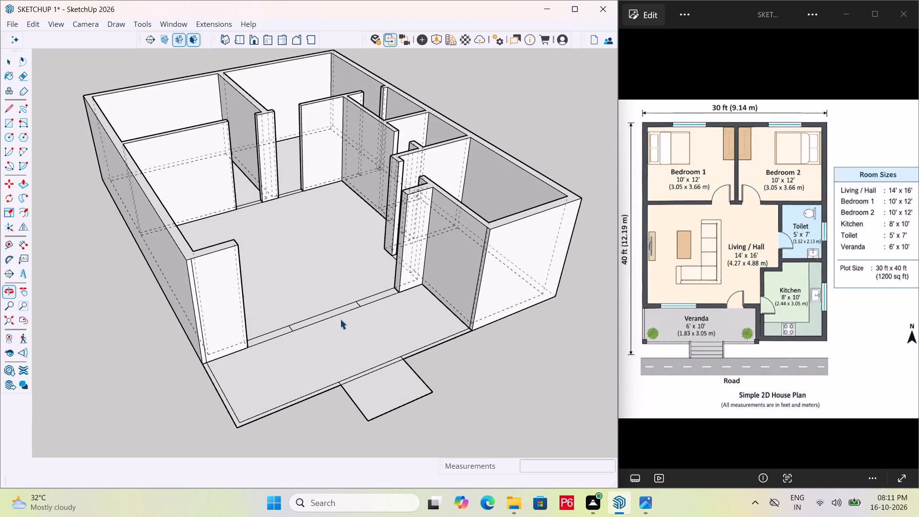
key(ctrl+s)
key(ctrl+s)
key(ctrl+s)
key(ctrl+s)
Check the middle strip of the front wall gap and the wall group's top face by selecting each, leaving the group closed.
scroll(329, 285, up, 1)
middle_drag(329, 285, 350, 336)
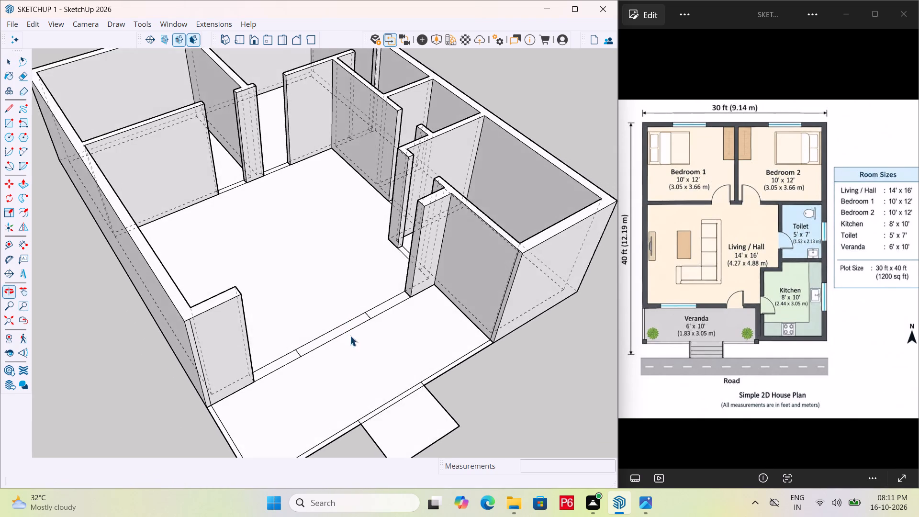
scroll(350, 336, up, 1)
scroll(290, 319, up, 4)
scroll(403, 296, down, 2)
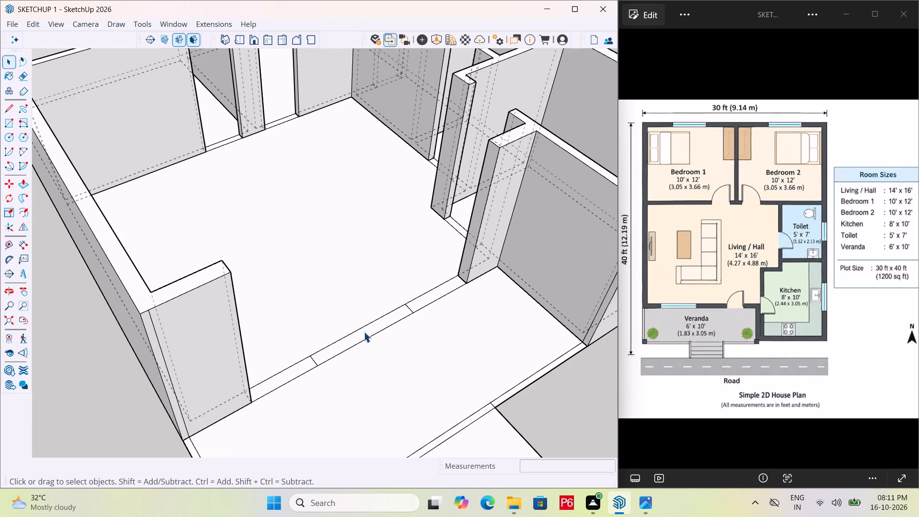
click(367, 328)
double_click(206, 281)
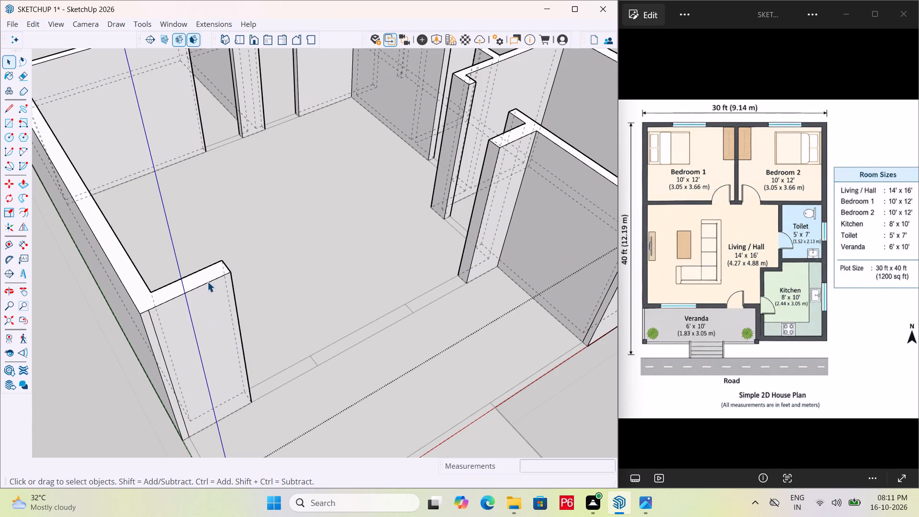
double_click(208, 279)
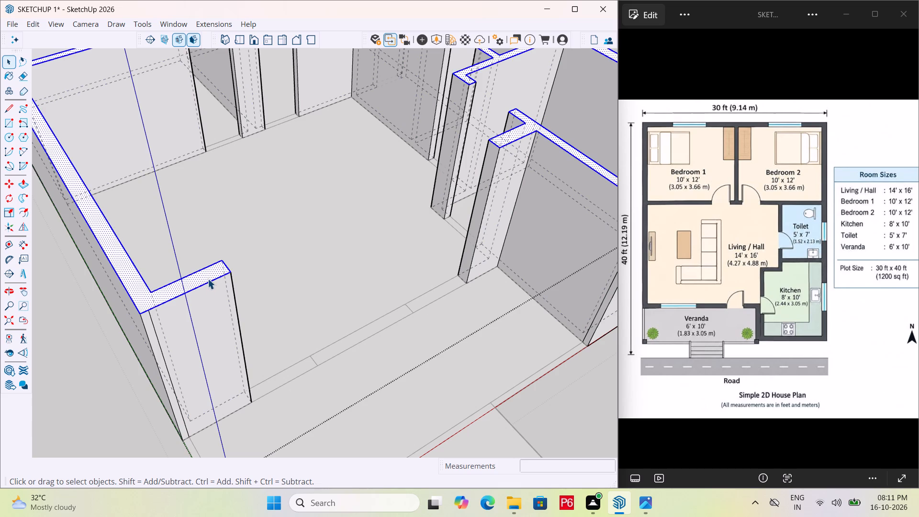
scroll(306, 277, down, 4)
click(146, 333)
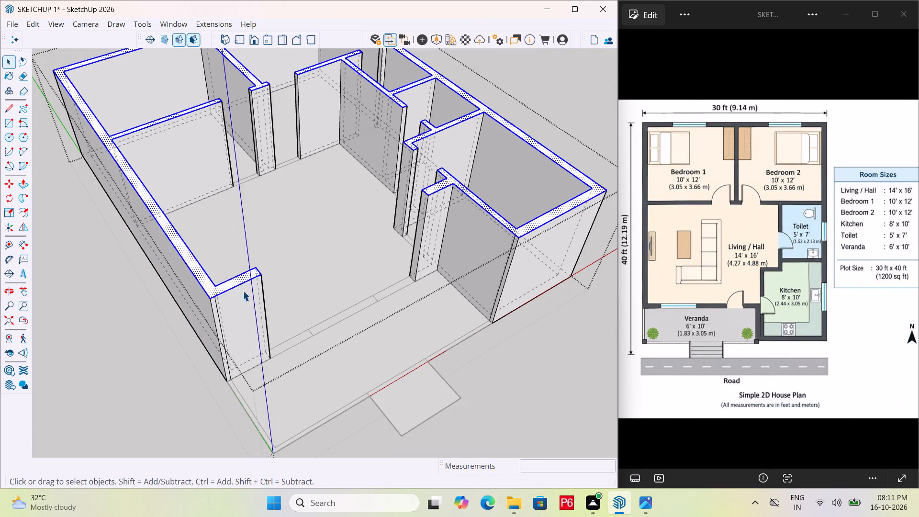
click(248, 273)
double_click(248, 275)
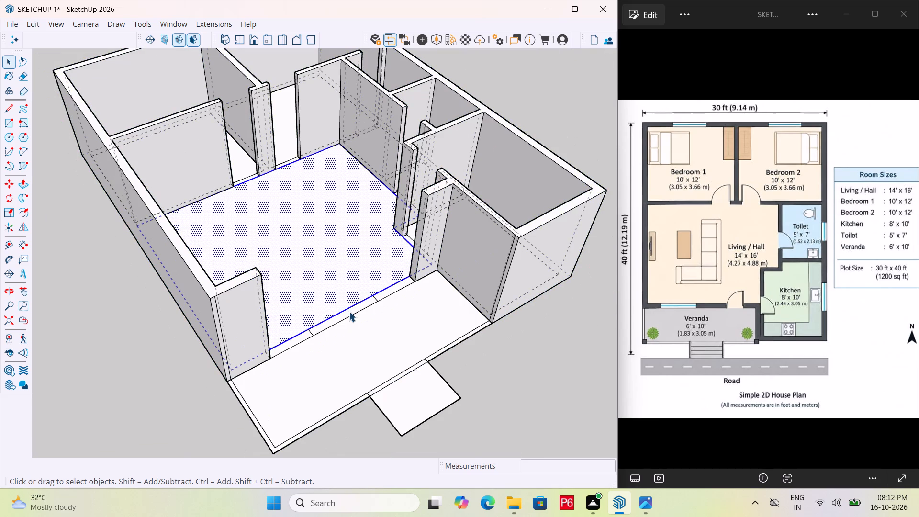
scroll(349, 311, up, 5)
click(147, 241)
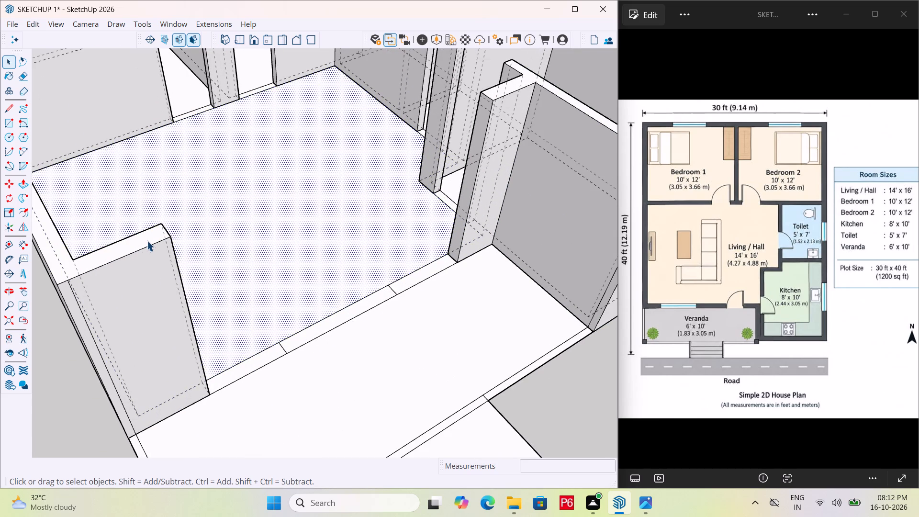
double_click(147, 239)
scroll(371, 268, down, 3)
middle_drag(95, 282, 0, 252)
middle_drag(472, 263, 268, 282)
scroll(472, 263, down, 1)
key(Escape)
Open the wall group and place a guide 3' below the top on the front wall's end face beside the hall opening.
scroll(56, 115, up, 4)
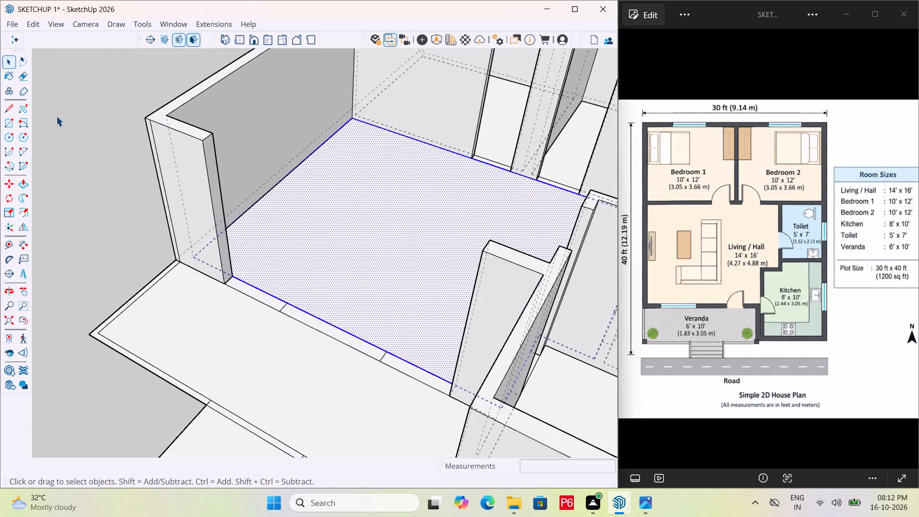
scroll(182, 156, up, 4)
double_click(222, 147)
click(223, 147)
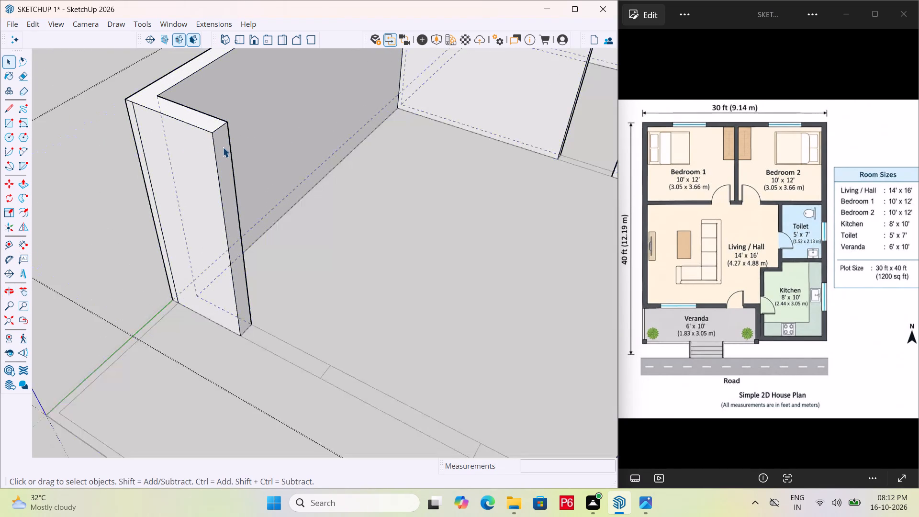
middle_drag(233, 158, 185, 142)
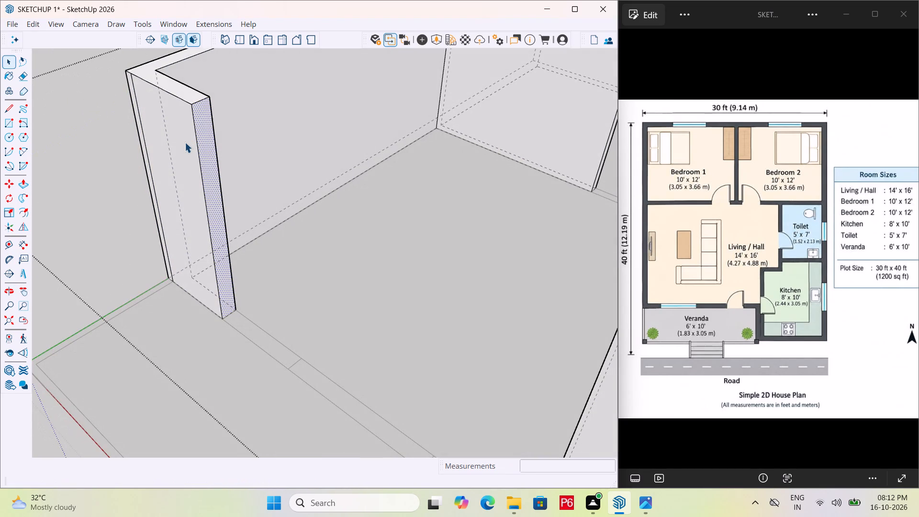
key(t)
key(space)
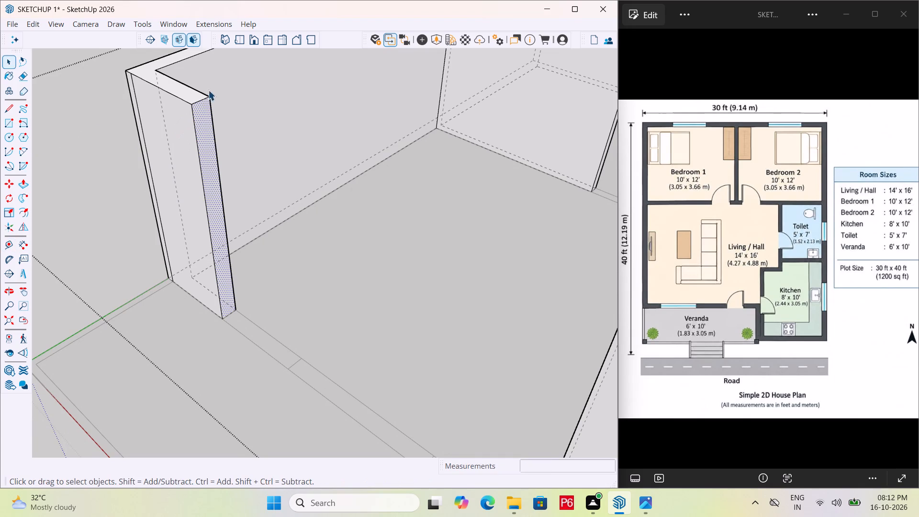
key(t)
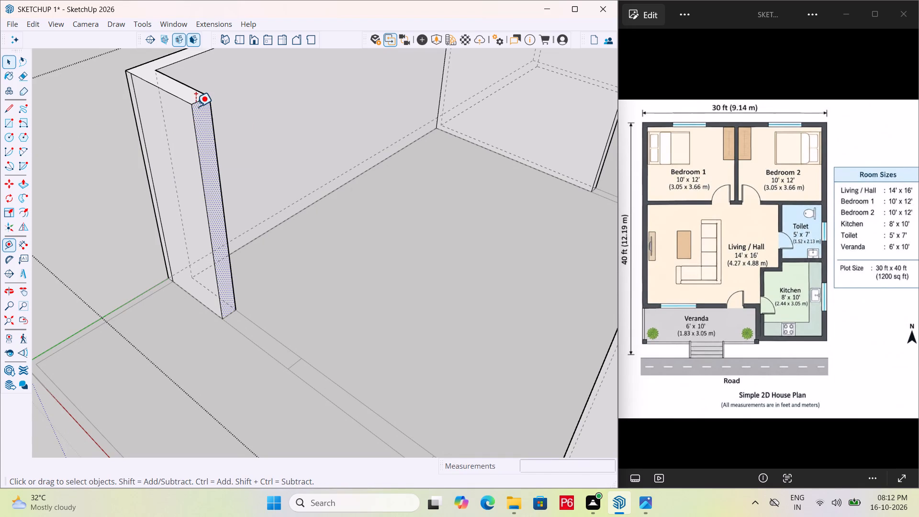
click(199, 100)
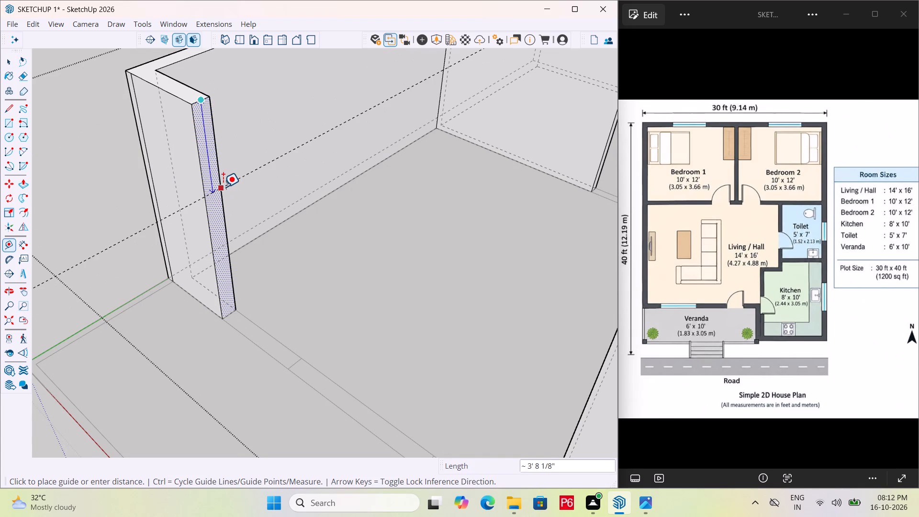
text(3')
key(Return)
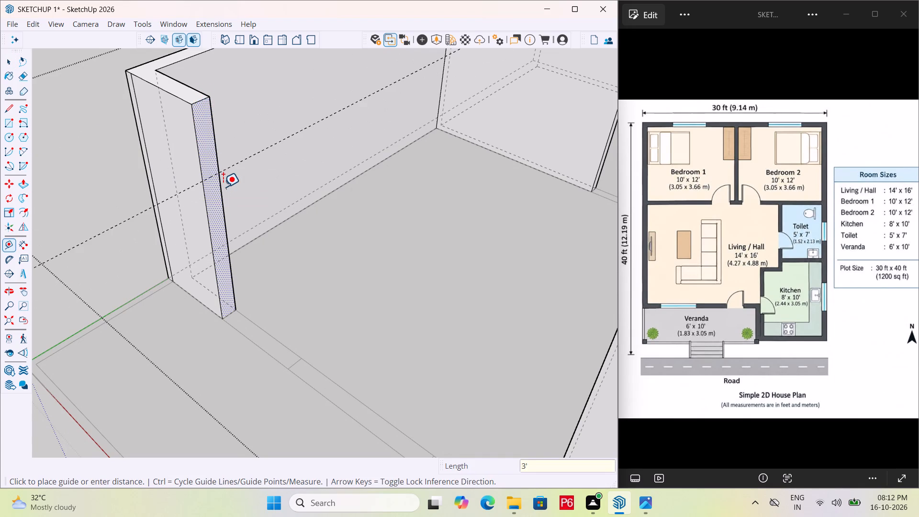
Split the wall's end face with a line along the guide, edge to edge.
scroll(214, 183, up, 4)
text(LL)
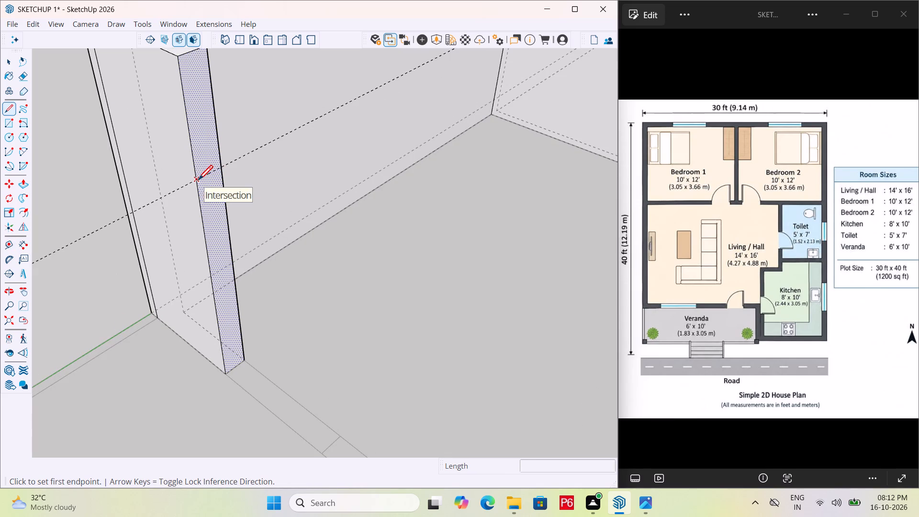
drag(198, 181, 217, 170)
click(223, 168)
scroll(205, 229, down, 4)
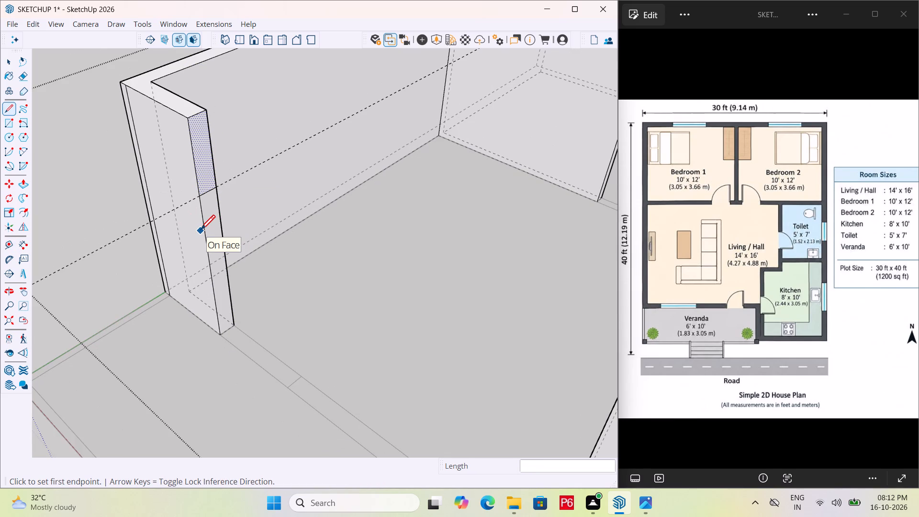
Push/Pull the upper part of the end face about 14' 6" across the front gap to the opposite wall stub as a lintel.
key(p)
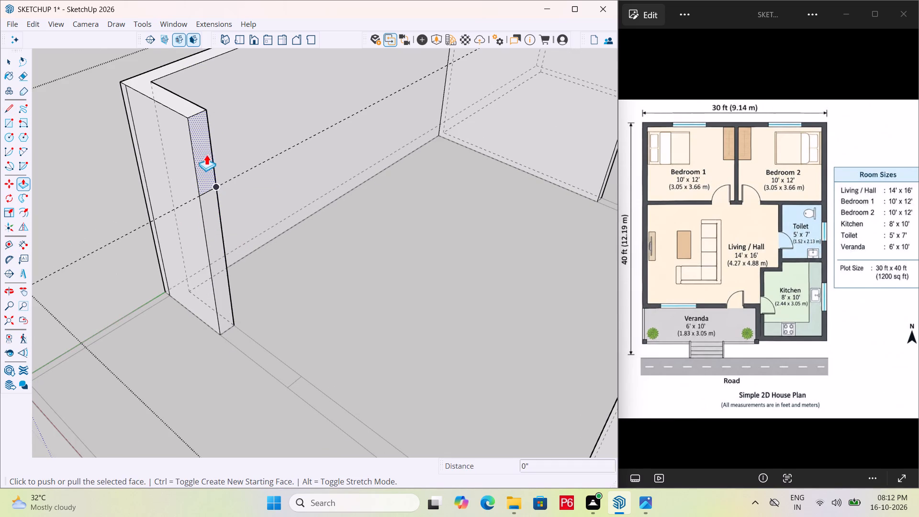
click(200, 166)
scroll(97, 144, down, 6)
middle_drag(207, 238, 548, 241)
click(515, 146)
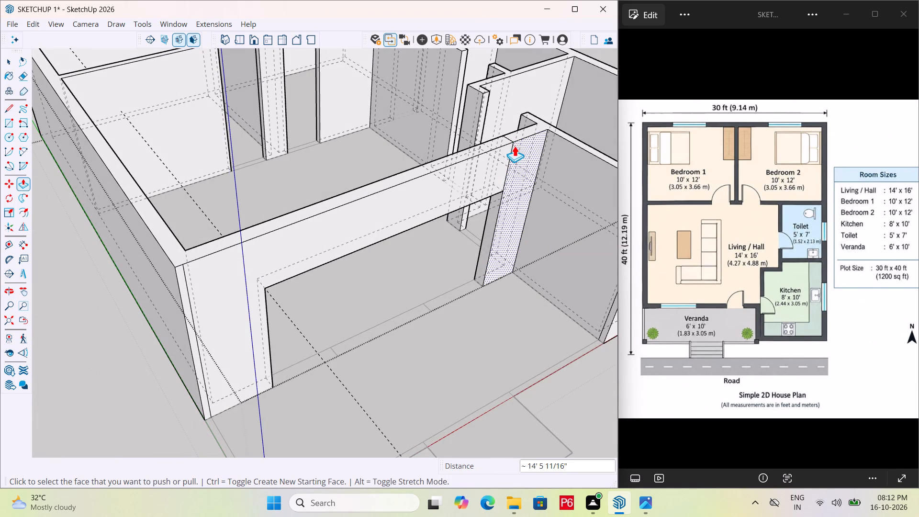
key(Escape)
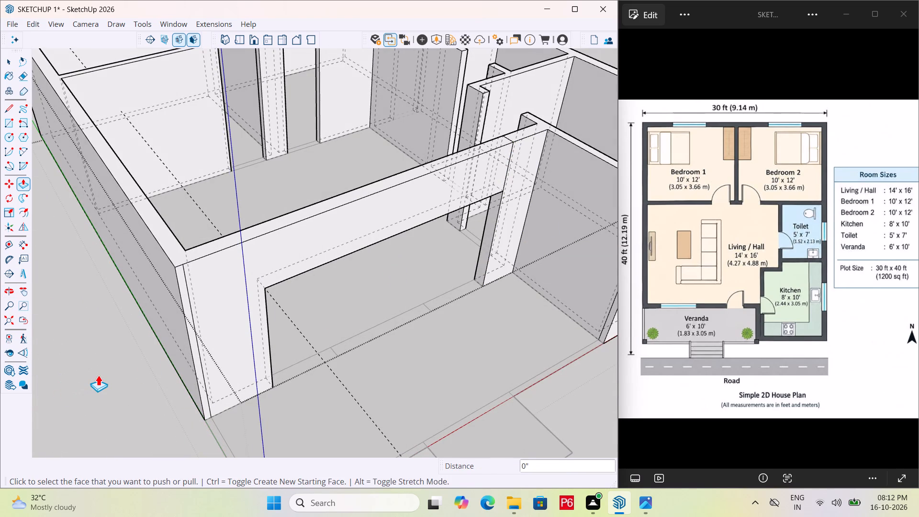
key(space)
scroll(101, 373, down, 2)
middle_drag(101, 373, 0, 402)
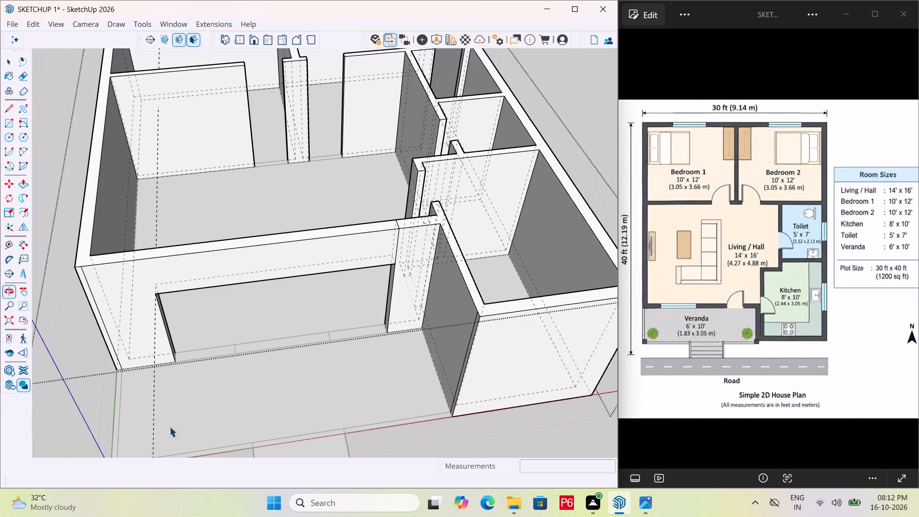
Erase the guide line left at the lintel's underside.
key(e)
click(149, 432)
drag(150, 431, 160, 426)
click(160, 426)
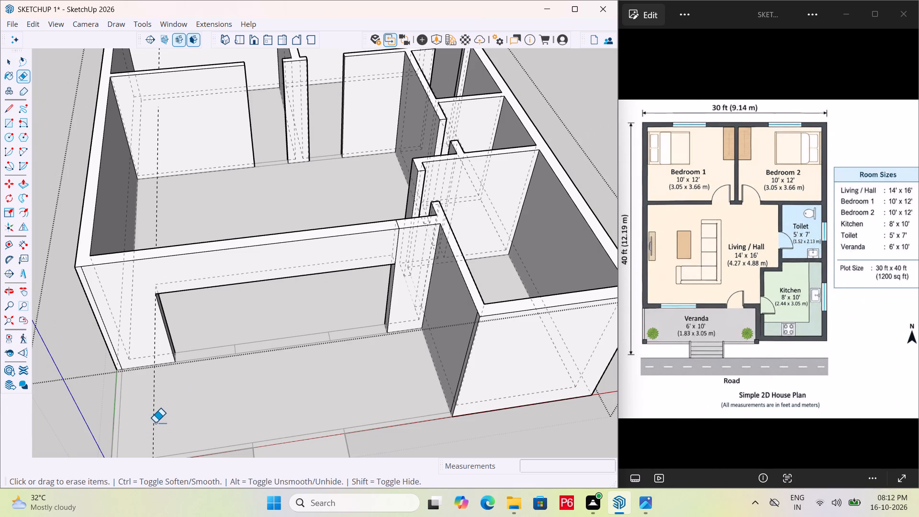
drag(152, 419, 163, 411)
click(163, 411)
Examine the new front lintel and the surrounding walls from all sides, including the floor strip beneath the opening.
scroll(237, 409, down, 3)
middle_drag(344, 395, 69, 384)
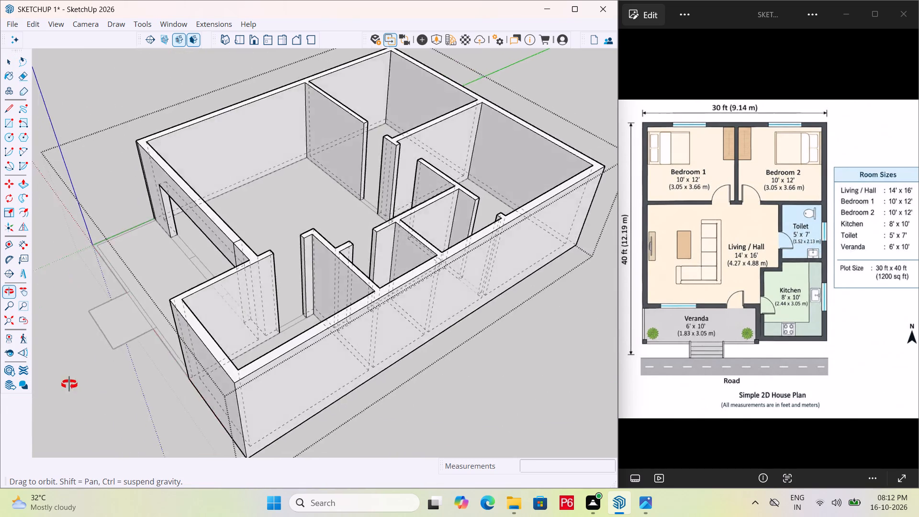
middle_drag(69, 384, 546, 372)
middle_drag(288, 303, 676, 285)
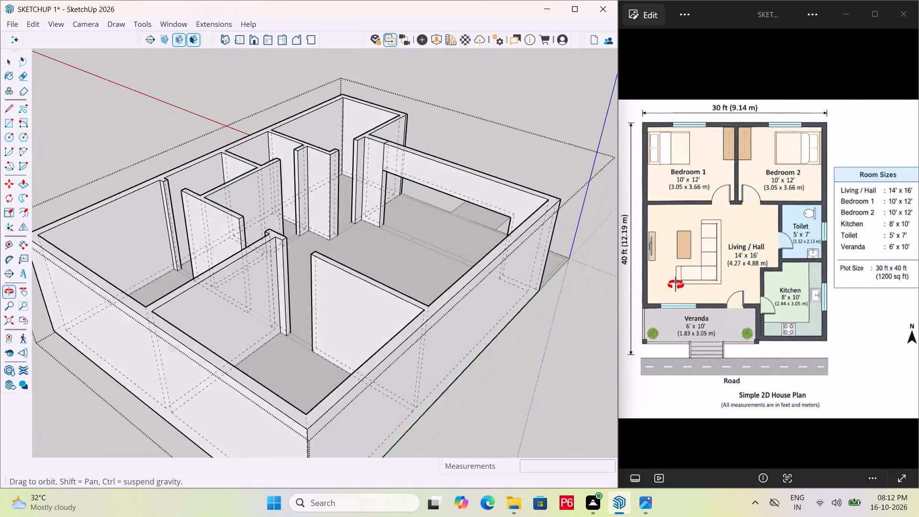
middle_drag(676, 285, 98, 355)
middle_drag(453, 339, 214, 327)
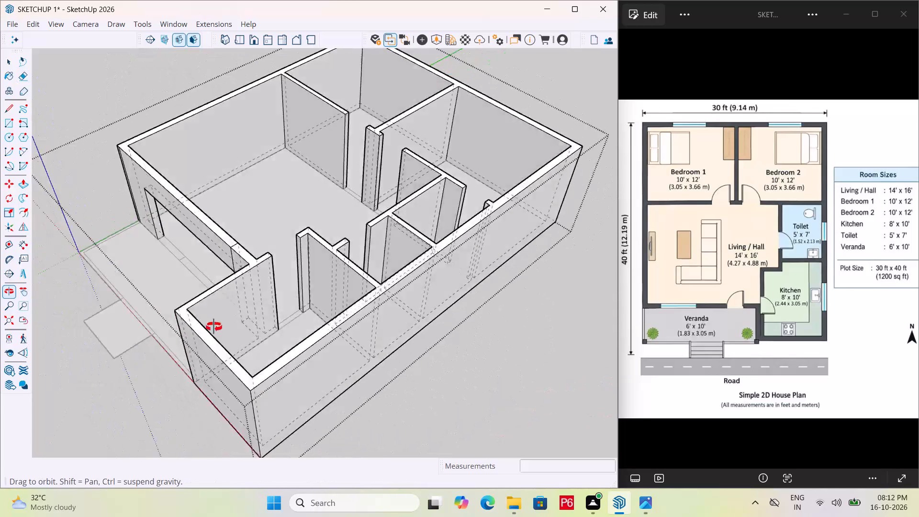
middle_drag(214, 327, 370, 299)
scroll(396, 295, down, 3)
middle_drag(348, 314, 535, 286)
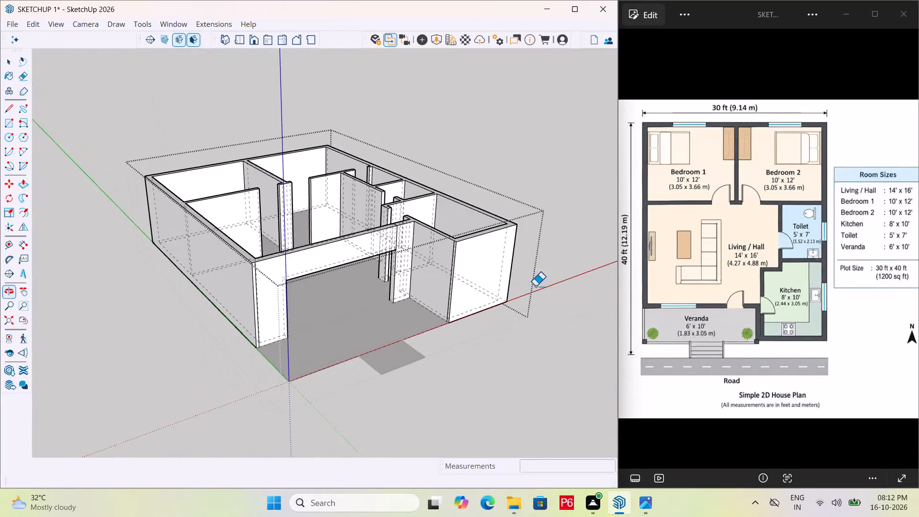
middle_drag(335, 284, 349, 163)
scroll(402, 219, up, 5)
middle_drag(378, 265, 416, 330)
scroll(399, 302, up, 1)
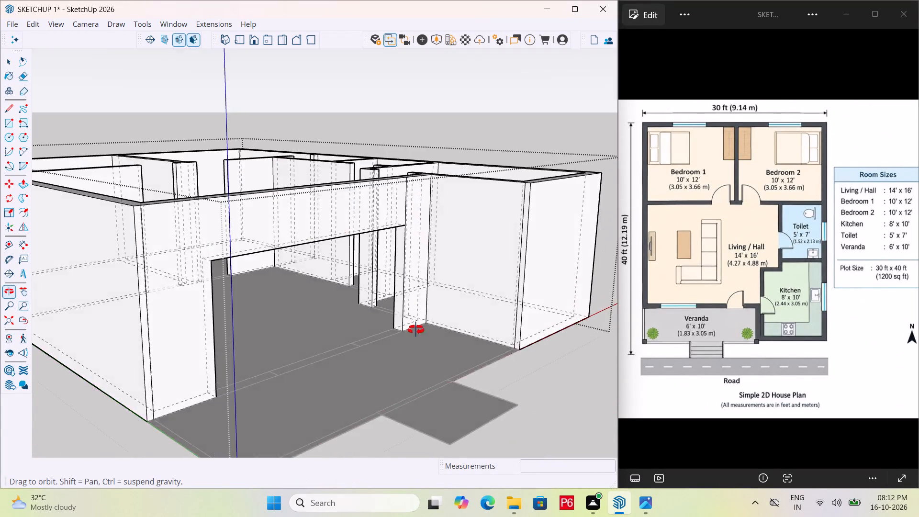
middle_drag(416, 330, 415, 437)
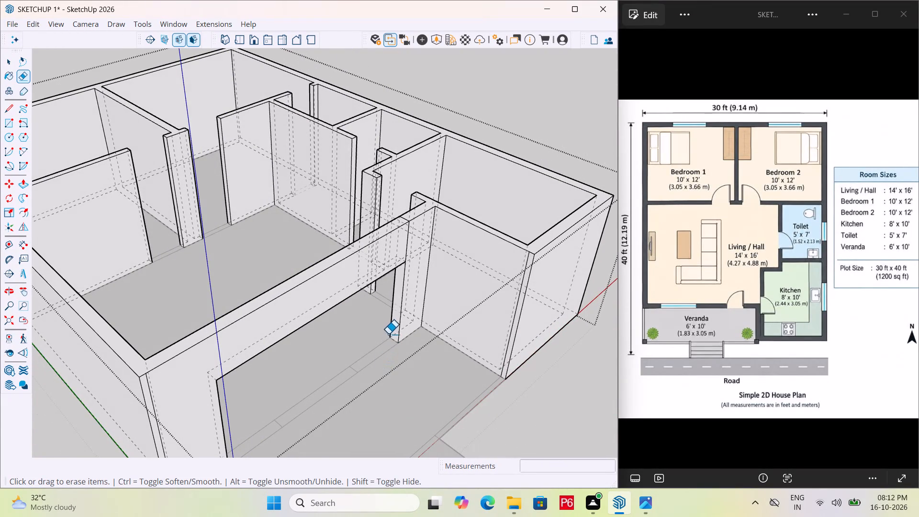
scroll(407, 317, up, 3)
middle_drag(318, 368, 317, 334)
scroll(314, 356, down, 1)
middle_drag(285, 276, 239, 149)
scroll(314, 323, down, 3)
middle_drag(233, 186, 285, 346)
scroll(351, 243, down, 5)
scroll(374, 280, down, 2)
middle_drag(360, 295, 279, 382)
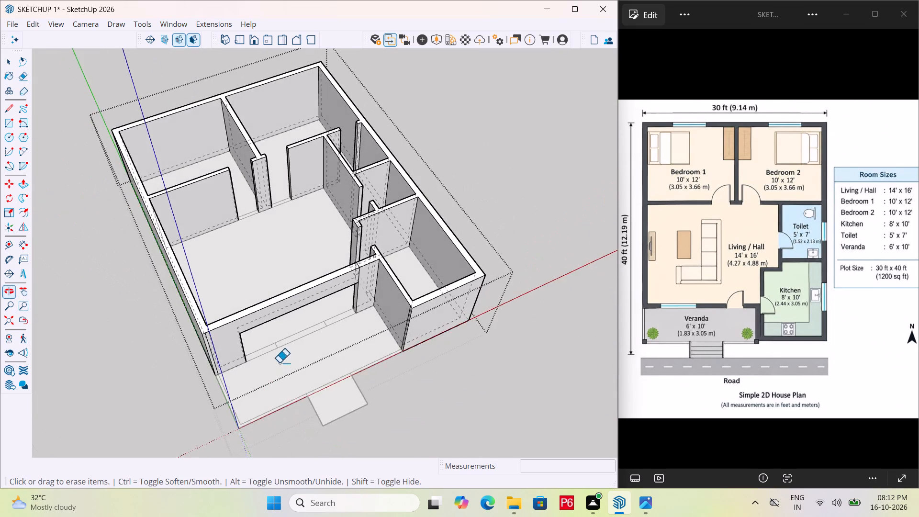
scroll(283, 351, up, 10)
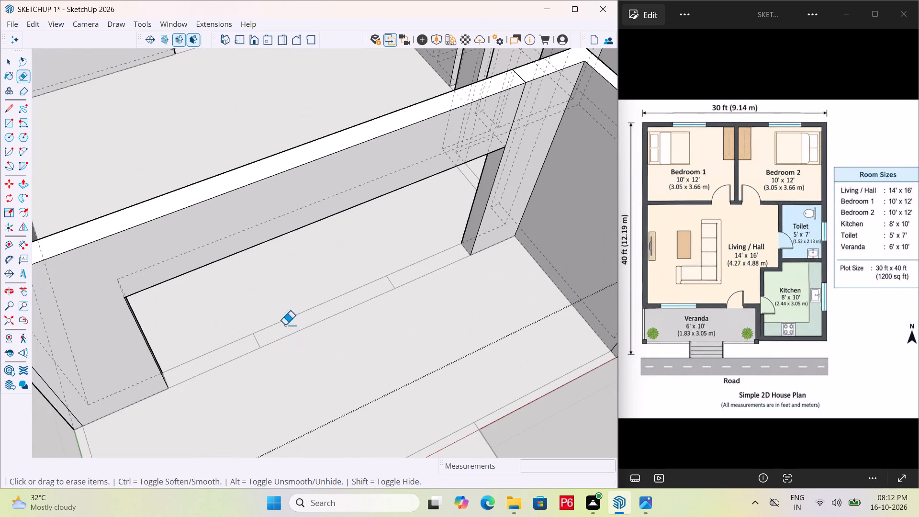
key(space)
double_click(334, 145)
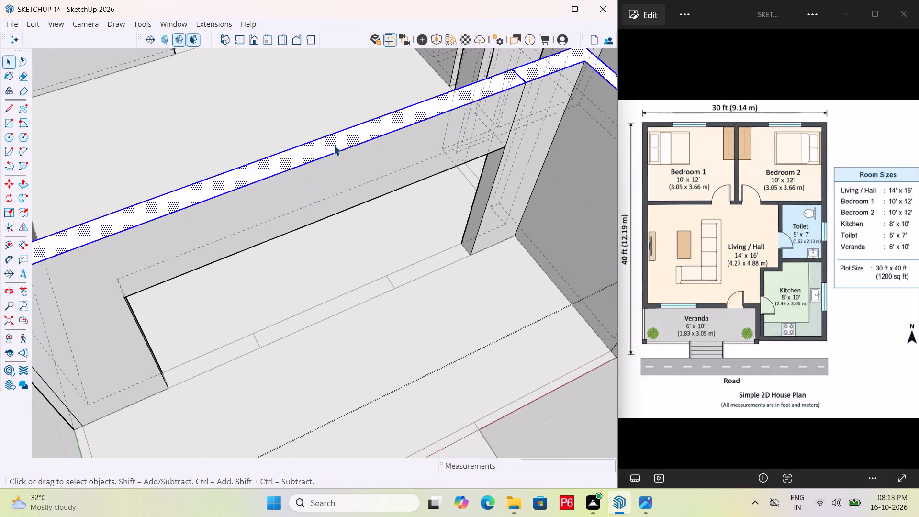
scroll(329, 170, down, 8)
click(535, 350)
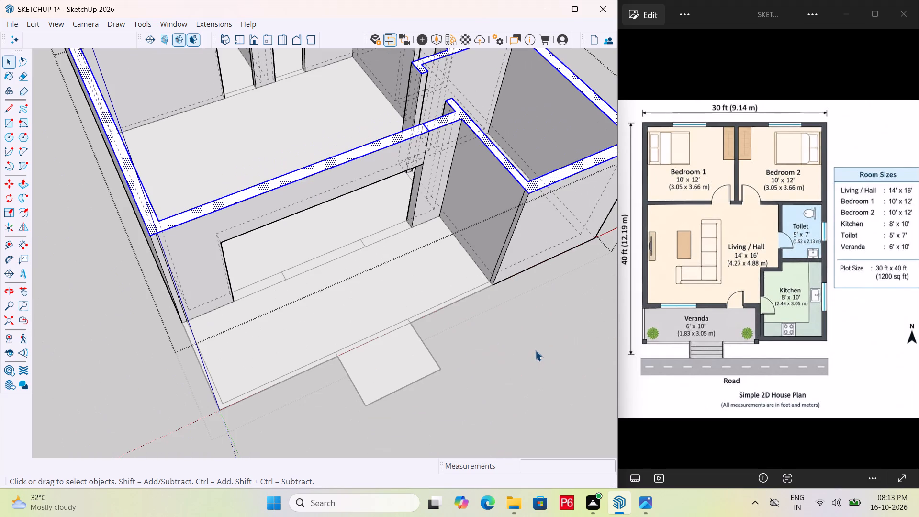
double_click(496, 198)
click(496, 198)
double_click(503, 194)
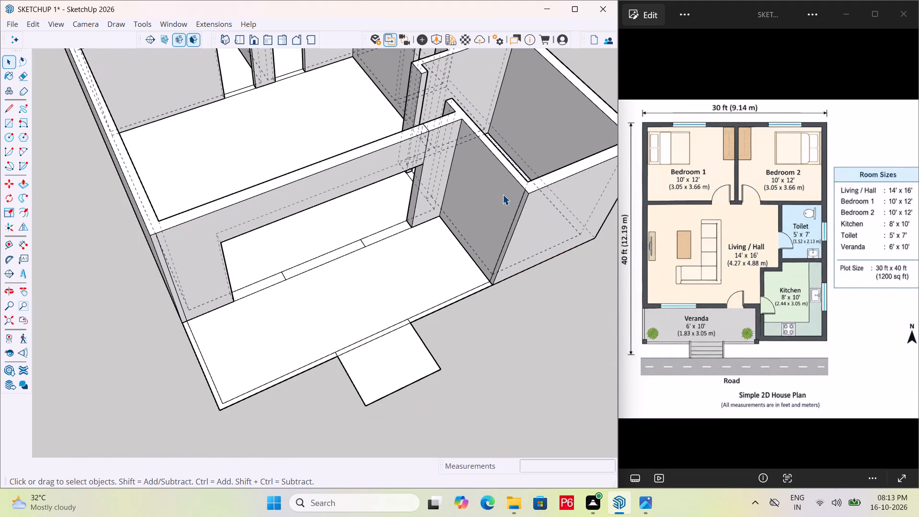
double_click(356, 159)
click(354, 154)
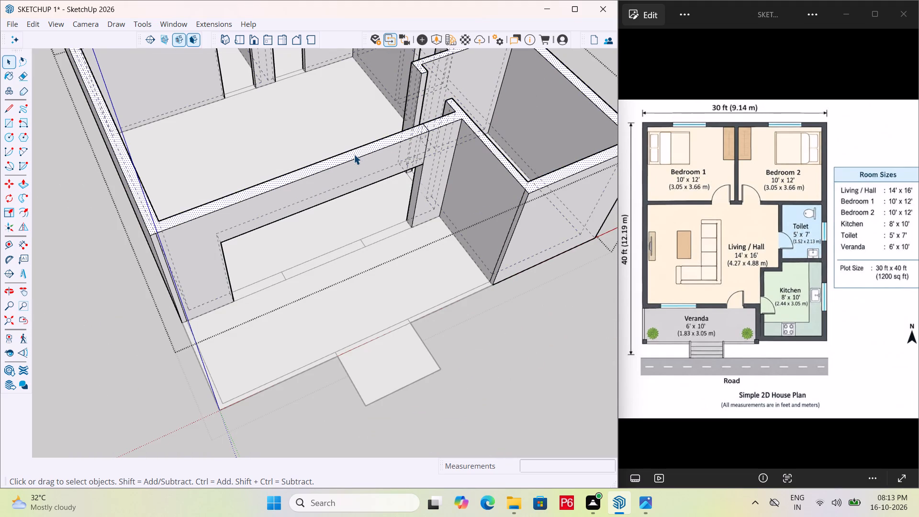
Draw a rectangle about 6' 6" by 9" over the middle strip of the front wall gap, inside the wall group.
scroll(279, 312, up, 4)
text(REC)
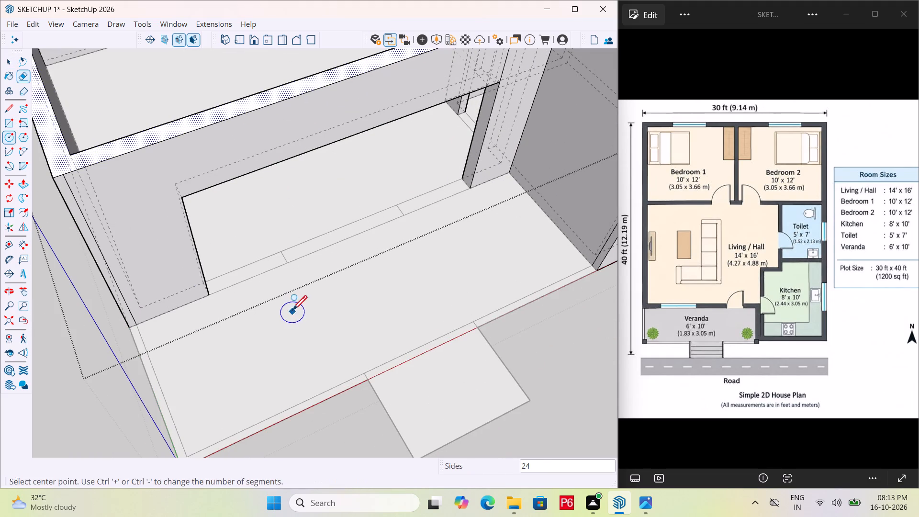
key(space)
key(r)
drag(289, 261, 297, 258)
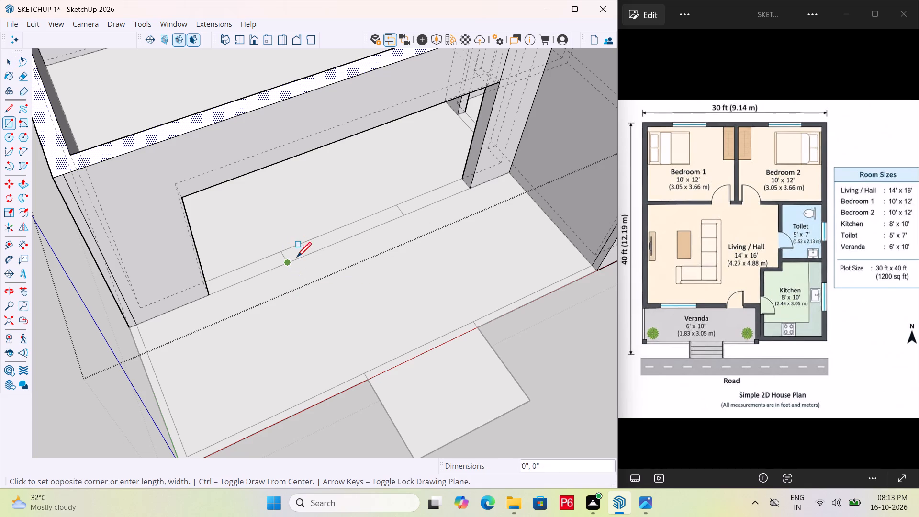
drag(297, 258, 303, 254)
click(396, 205)
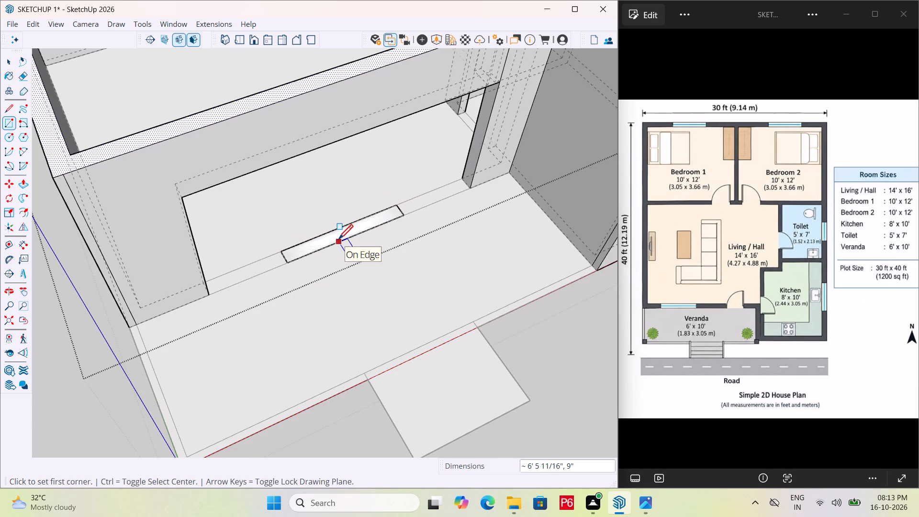
Push/Pull the middle strip's rectangle up 7' to the lintel's underside, forming the wall between the window and door openings.
key(p)
scroll(297, 244, up, 3)
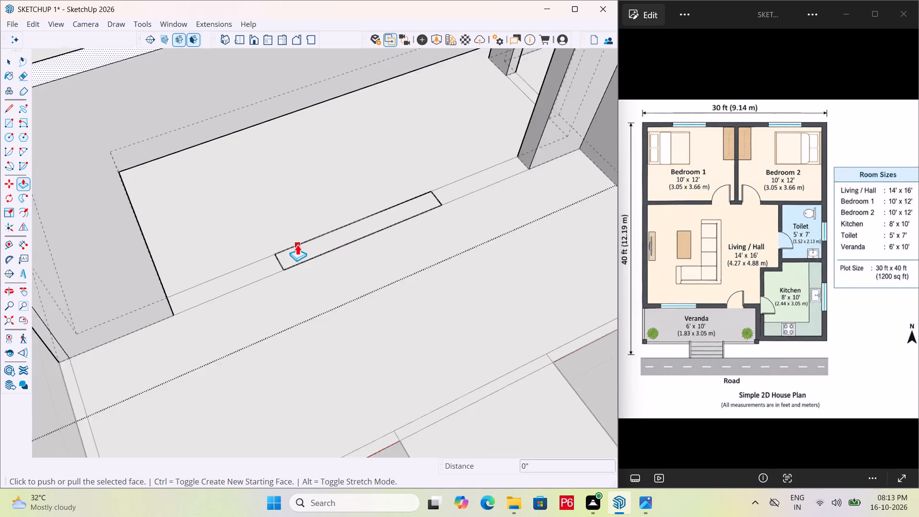
scroll(297, 244, up, 2)
key(space)
click(340, 236)
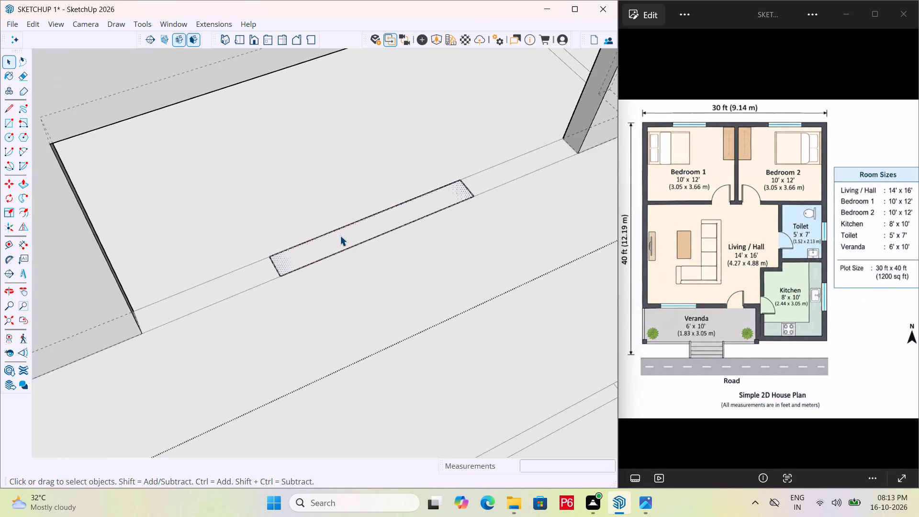
key(p)
click(342, 236)
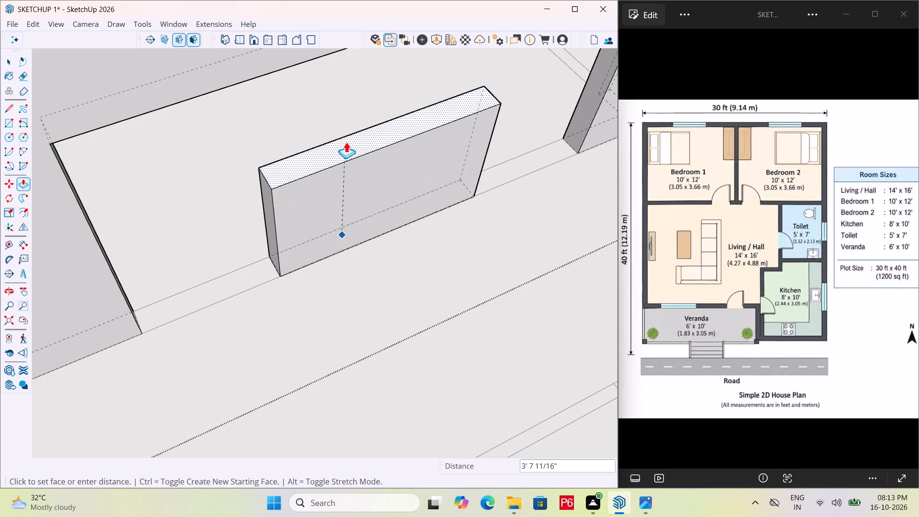
scroll(317, 156, down, 6)
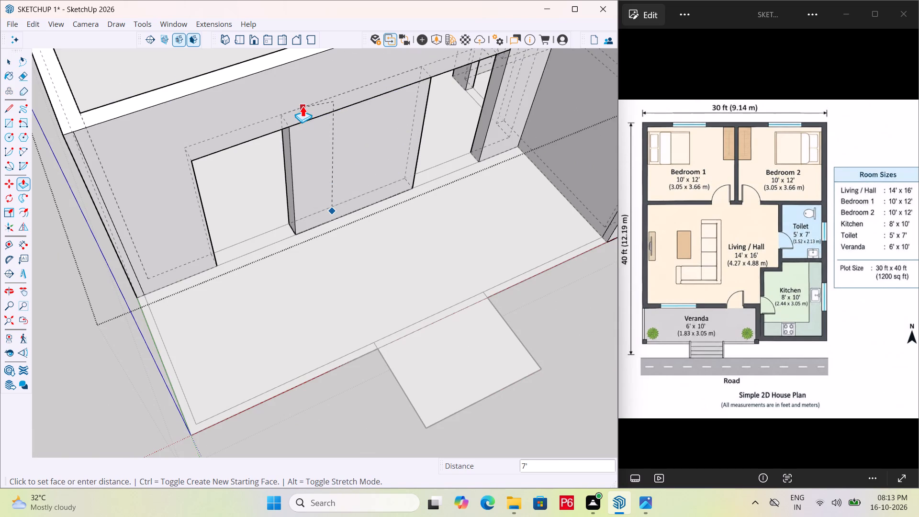
click(303, 110)
scroll(258, 139, down, 4)
middle_drag(366, 163, 173, 91)
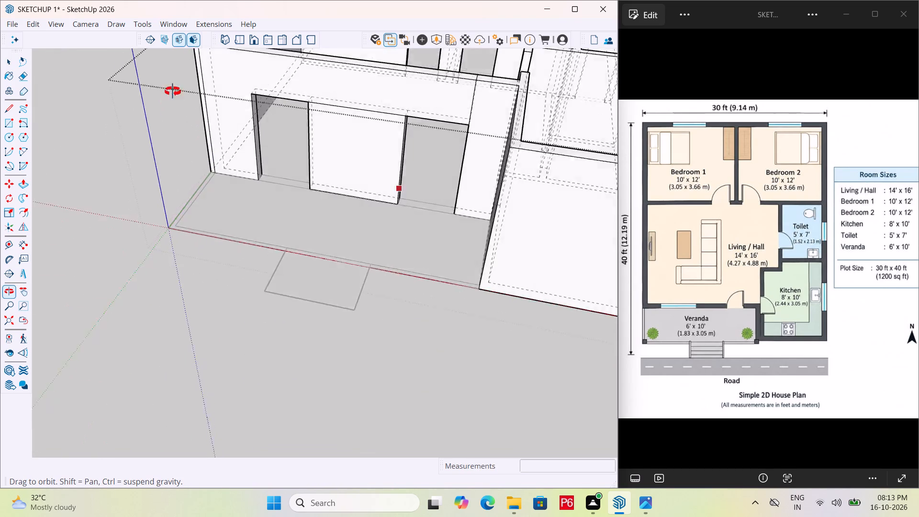
Erase the seam line between the front lintel and the new wall piece on the front wall's outer face.
middle_drag(173, 91, 200, 56)
scroll(359, 97, up, 5)
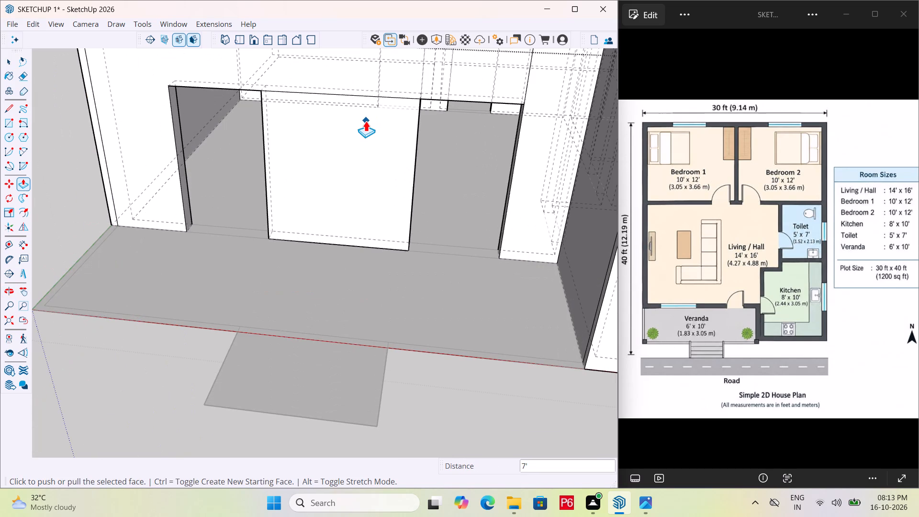
key(t)
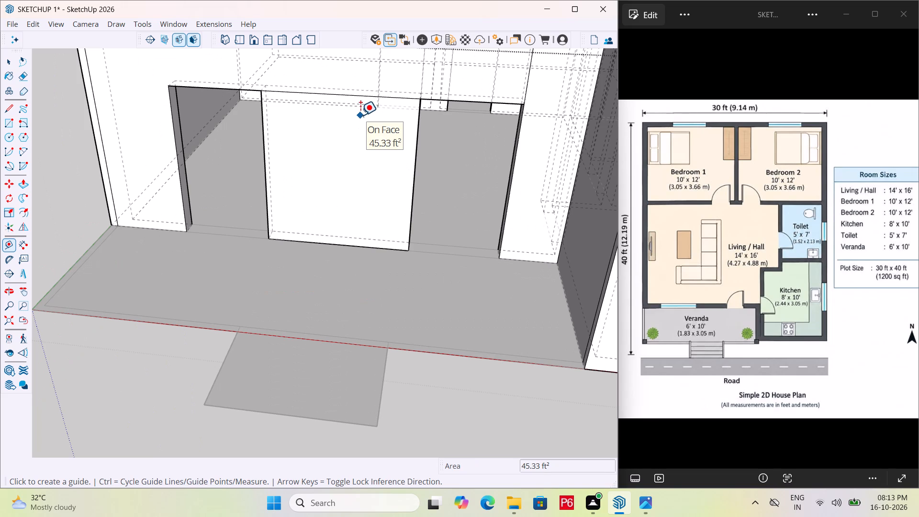
key(e)
drag(356, 104, 357, 95)
click(357, 95)
scroll(424, 132, down, 2)
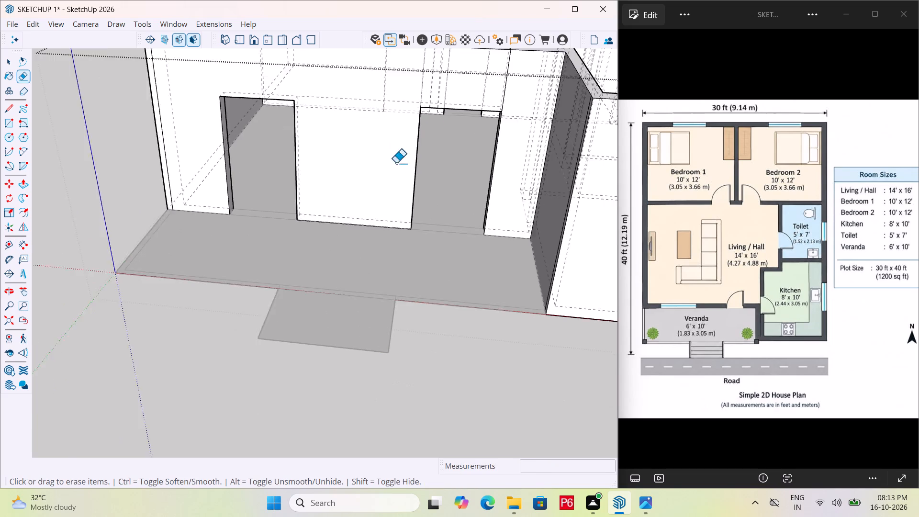
Erase the matching seam line between the lintel and the wall piece on the front wall's inner face.
scroll(396, 163, down, 2)
middle_drag(447, 157, 0, 236)
middle_drag(390, 156, 232, 137)
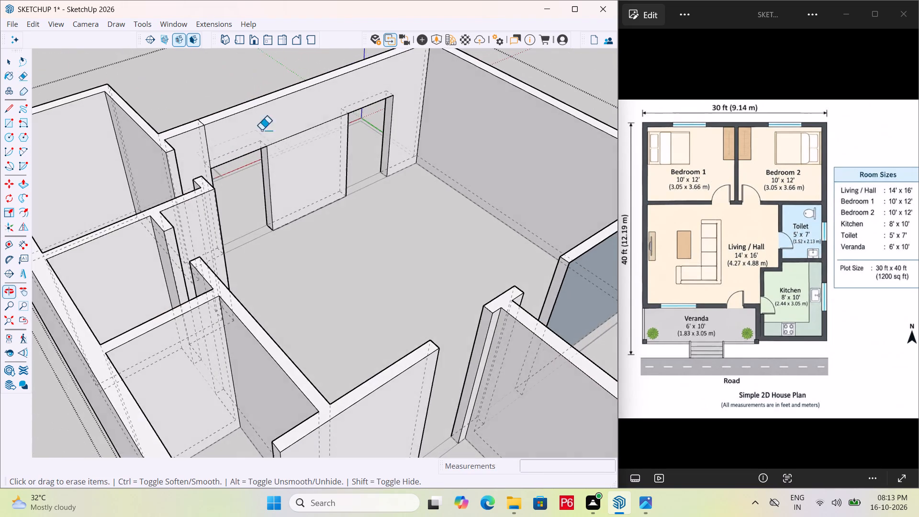
scroll(316, 132, up, 2)
click(314, 134)
drag(314, 134, 311, 112)
drag(311, 114, 312, 127)
click(312, 127)
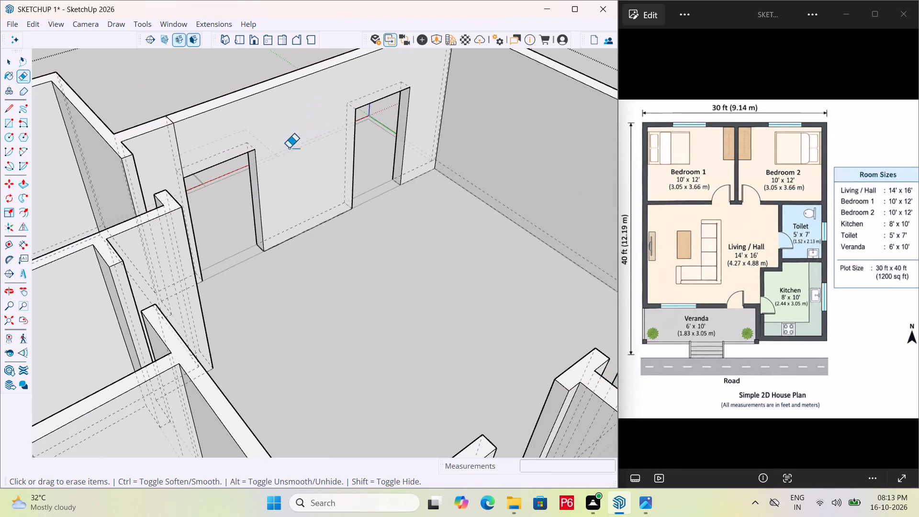
Close the wall group and examine the front wall and its openings from inside, outside and below.
middle_drag(174, 191, 745, 142)
scroll(174, 191, down, 1)
middle_drag(263, 209, 459, 40)
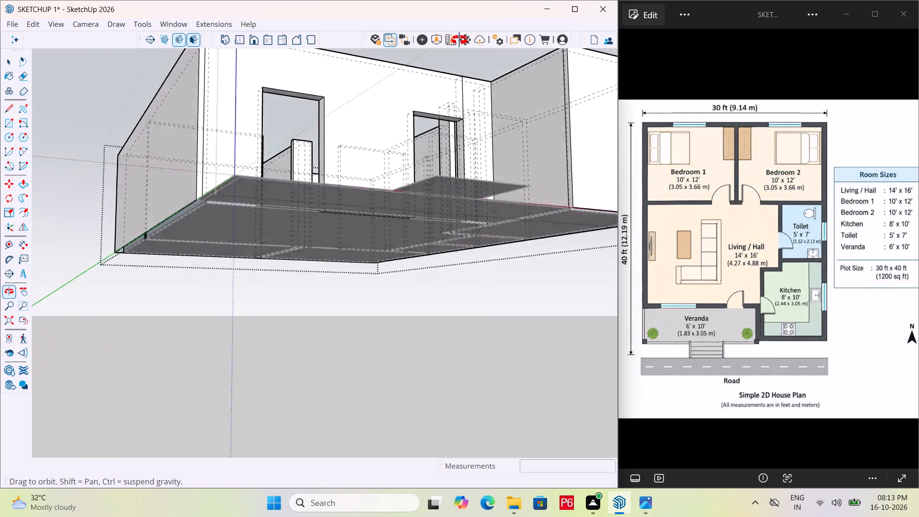
middle_drag(459, 40, 362, 16)
middle_drag(301, 254, 507, 134)
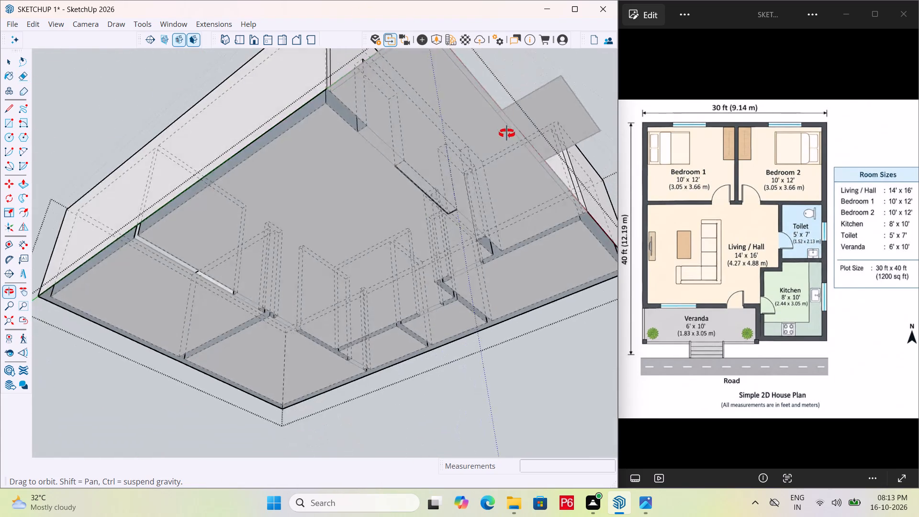
middle_drag(507, 134, 398, 416)
middle_drag(281, 157, 280, 286)
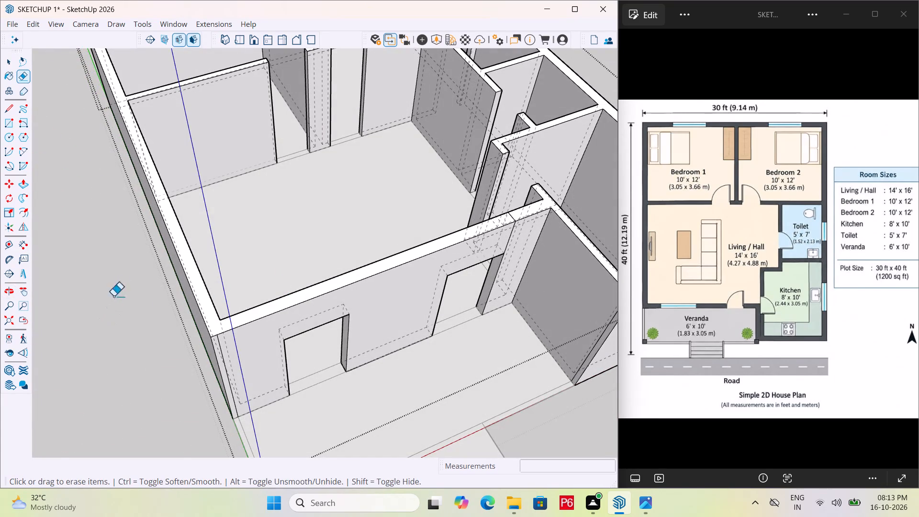
key(space)
click(119, 285)
scroll(357, 149, down, 4)
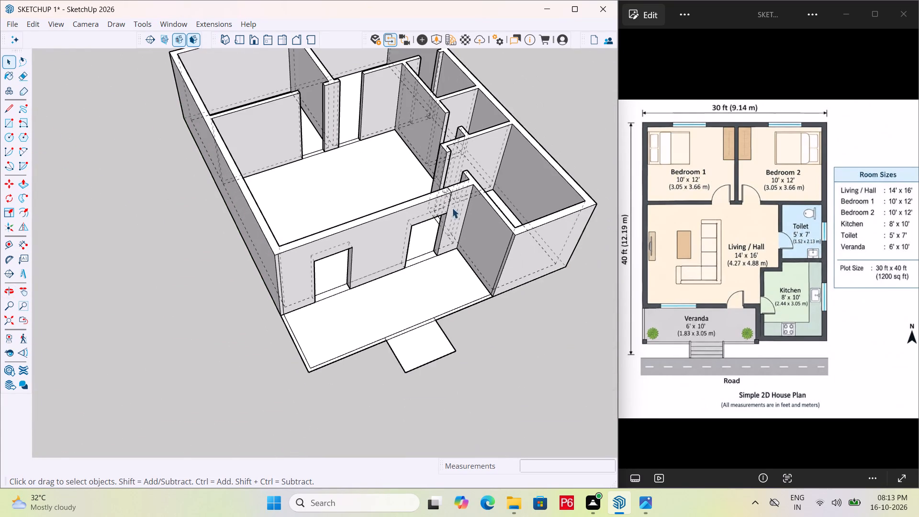
middle_drag(452, 208, 18, 182)
middle_drag(487, 219, 99, 208)
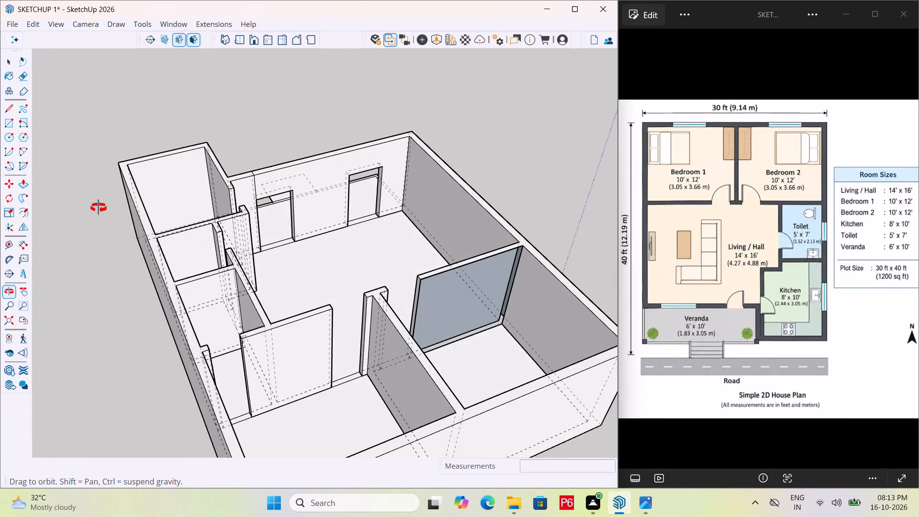
middle_drag(99, 208, 777, 201)
middle_drag(360, 242, 530, 223)
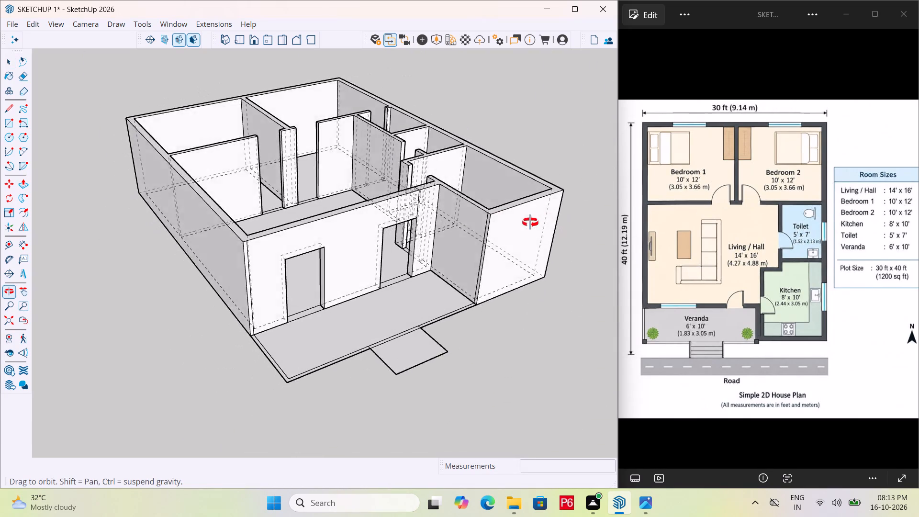
middle_drag(530, 223, 448, 200)
scroll(264, 291, up, 3)
middle_drag(291, 282, 450, 270)
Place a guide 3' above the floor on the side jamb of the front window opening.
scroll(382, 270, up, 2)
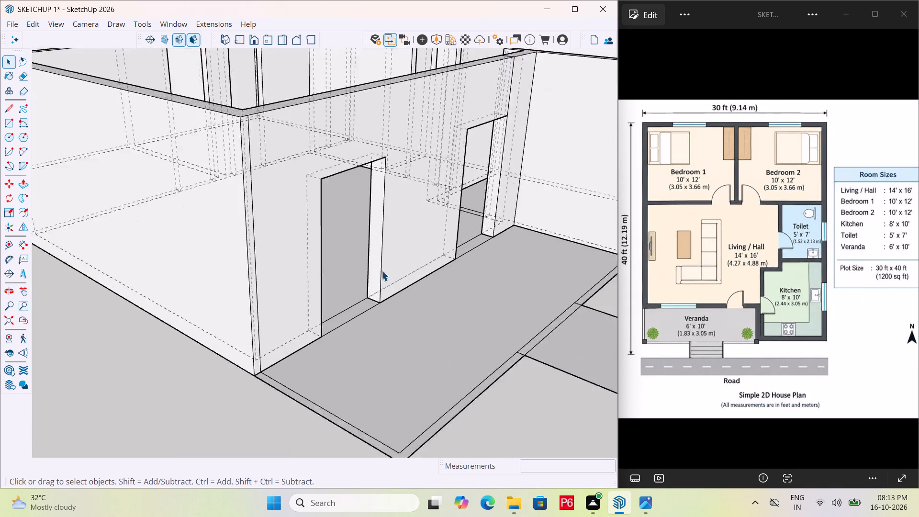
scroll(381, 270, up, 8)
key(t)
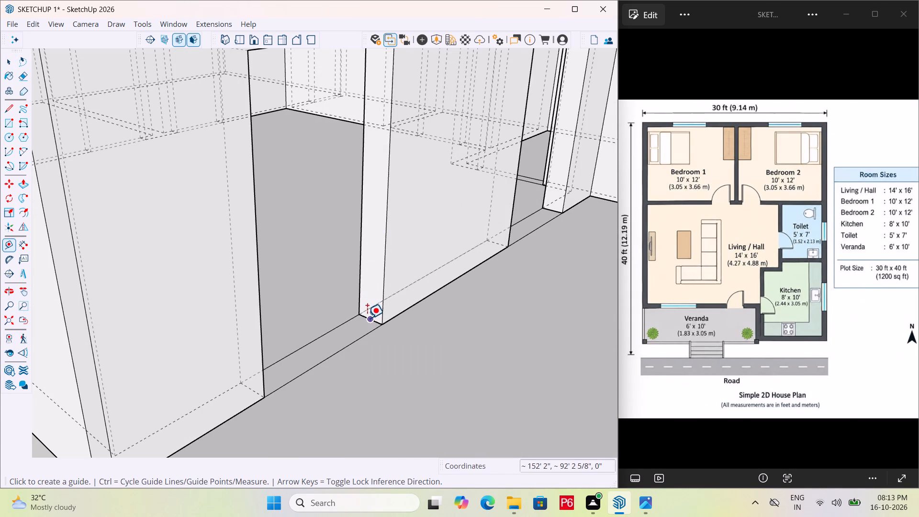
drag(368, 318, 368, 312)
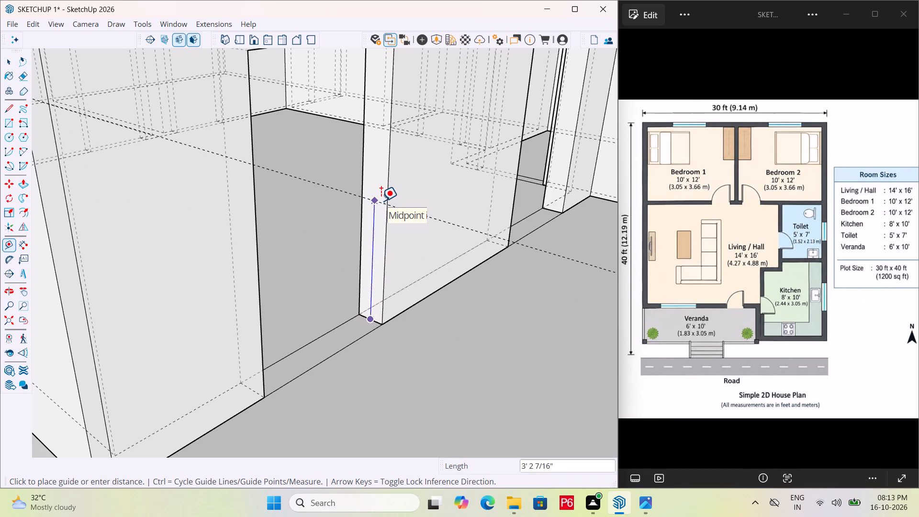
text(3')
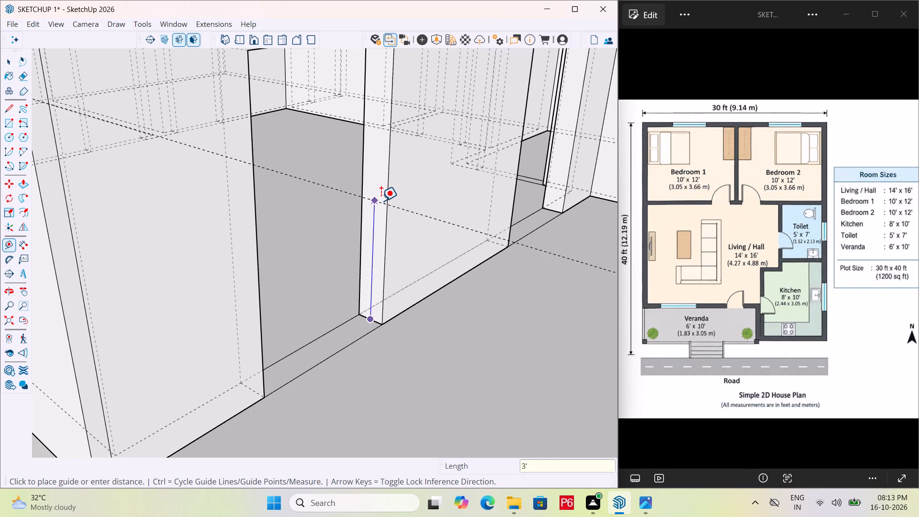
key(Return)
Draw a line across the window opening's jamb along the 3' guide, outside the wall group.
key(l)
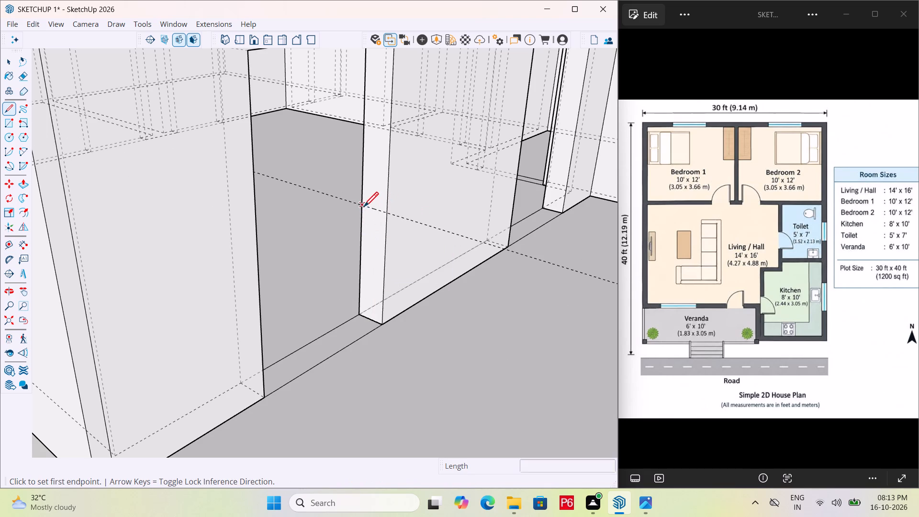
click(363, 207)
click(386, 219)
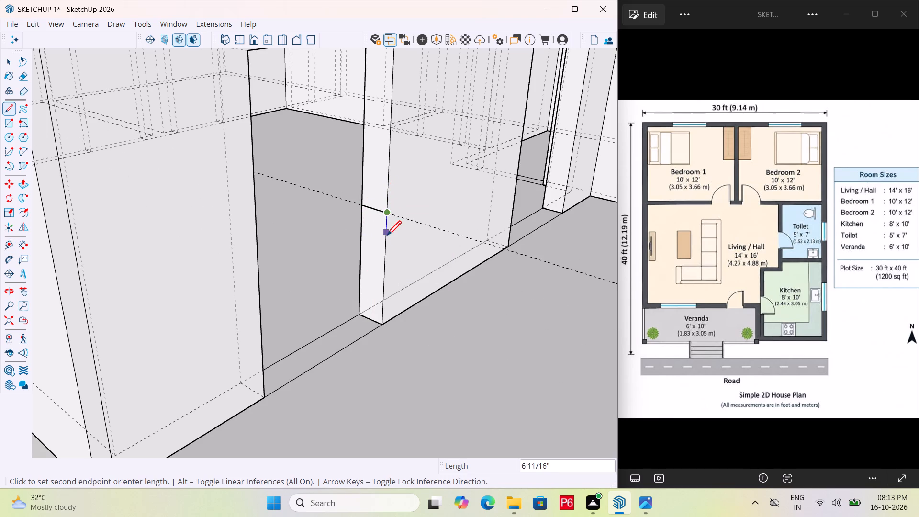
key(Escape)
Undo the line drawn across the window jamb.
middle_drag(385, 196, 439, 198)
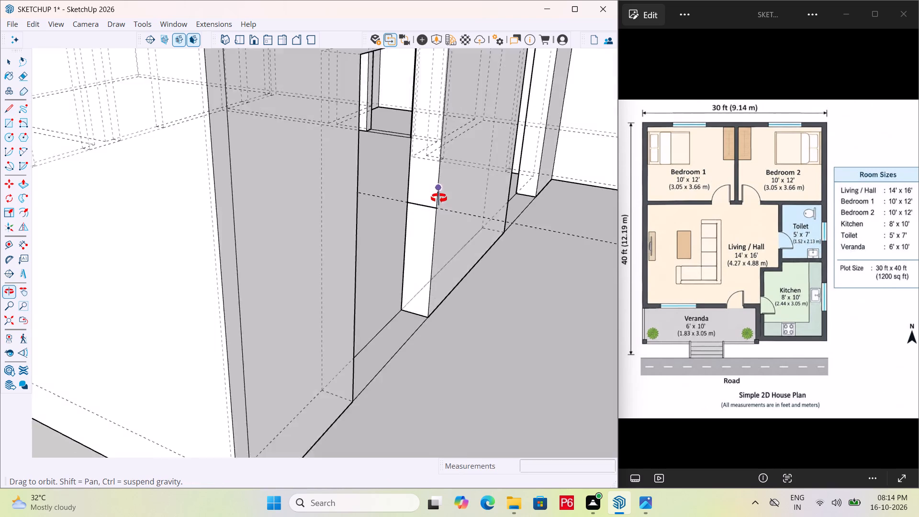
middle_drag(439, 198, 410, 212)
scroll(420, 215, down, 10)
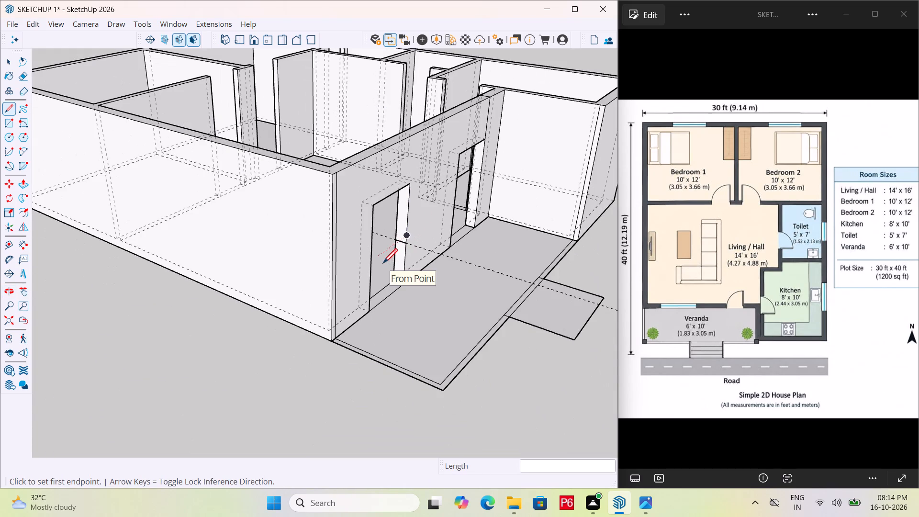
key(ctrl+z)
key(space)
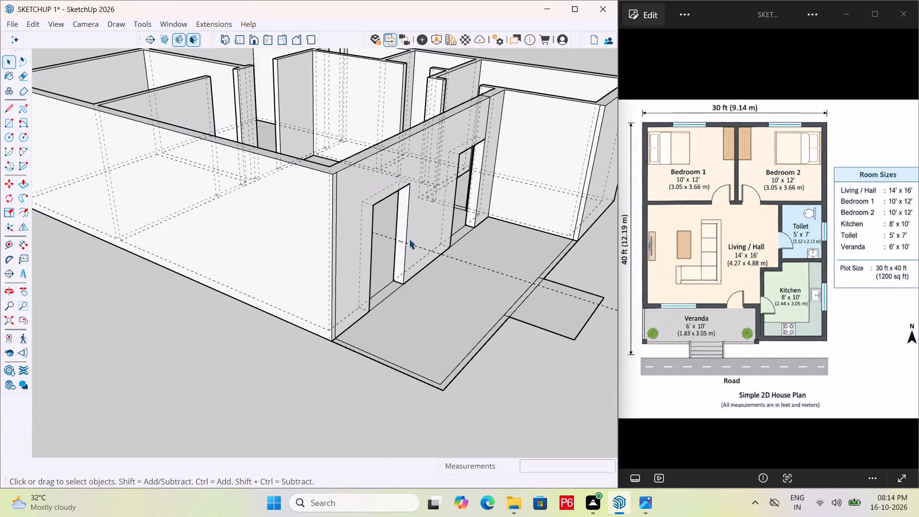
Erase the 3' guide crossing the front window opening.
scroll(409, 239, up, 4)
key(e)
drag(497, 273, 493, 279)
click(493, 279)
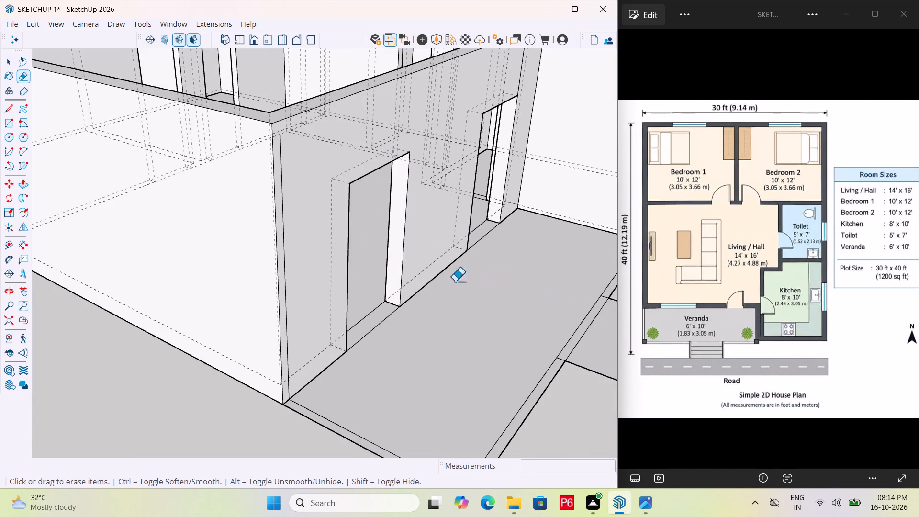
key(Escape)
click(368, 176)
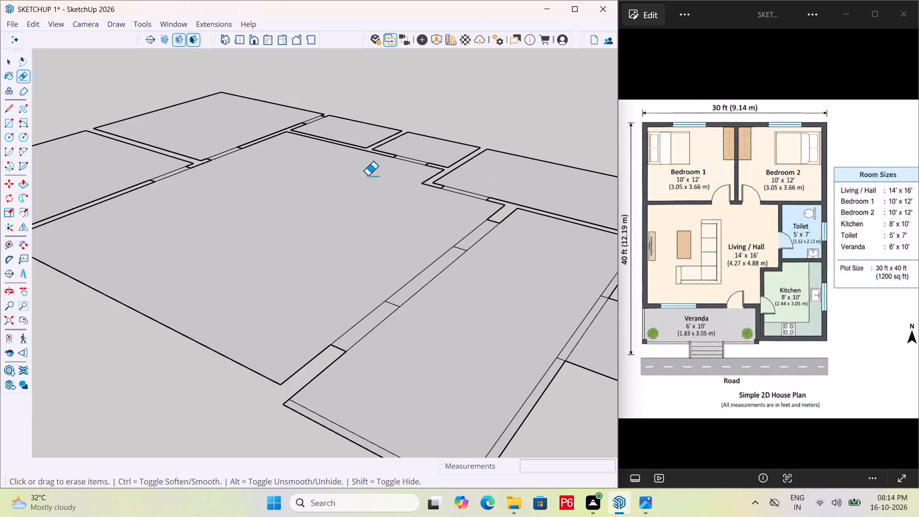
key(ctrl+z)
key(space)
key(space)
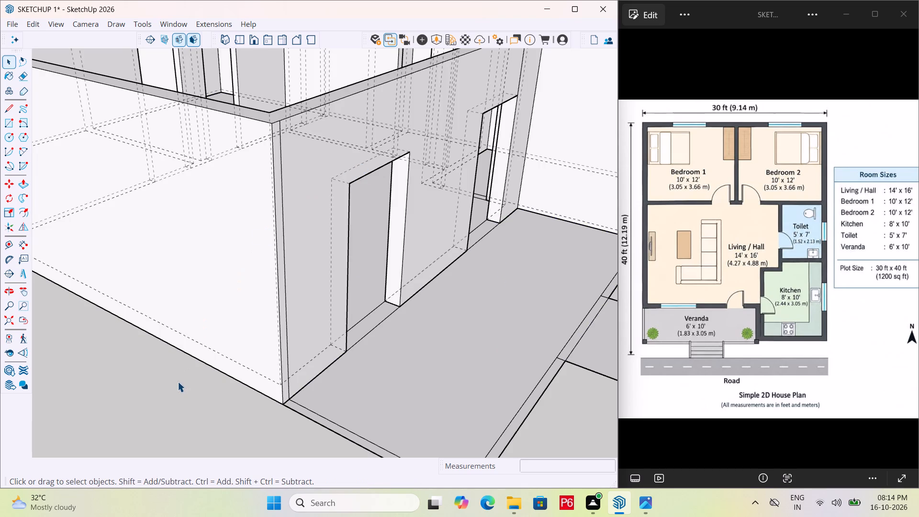
Open the wall group for editing.
click(178, 382)
triple_click(284, 302)
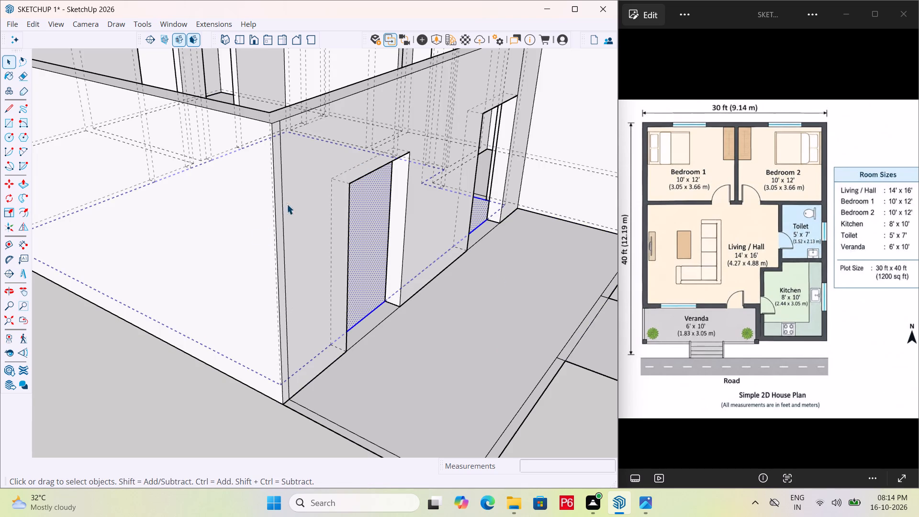
double_click(276, 120)
triple_click(271, 121)
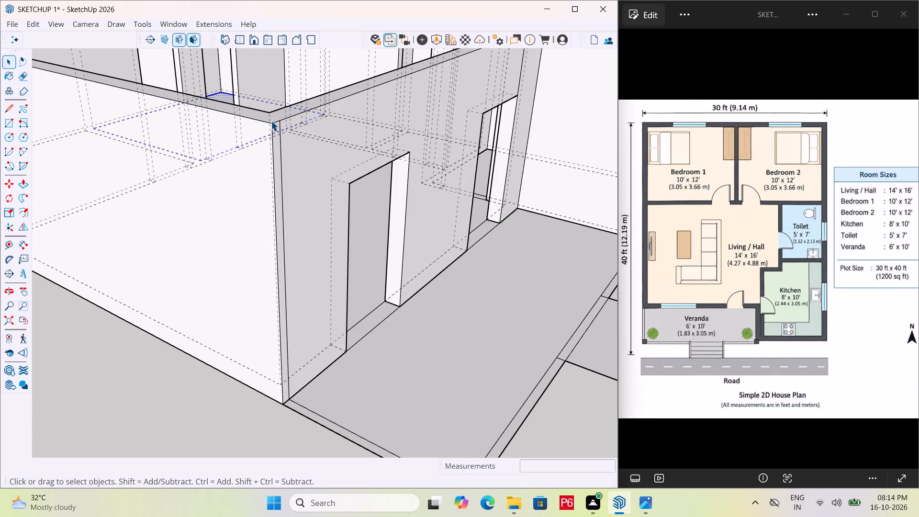
middle_drag(270, 123, 130, 261)
scroll(270, 124, down, 1)
double_click(168, 236)
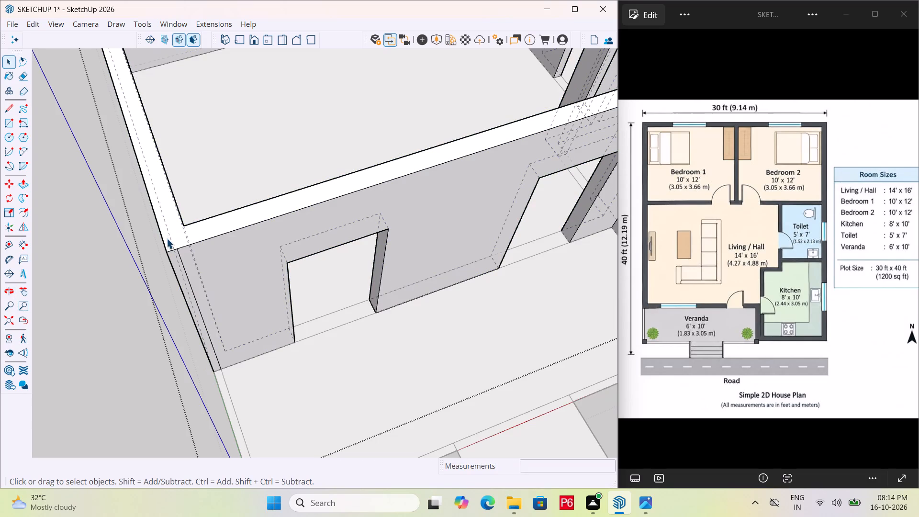
double_click(167, 239)
Inside the wall group, place a guide 3' above the floor on the front window opening's side jamb.
middle_drag(349, 280, 490, 165)
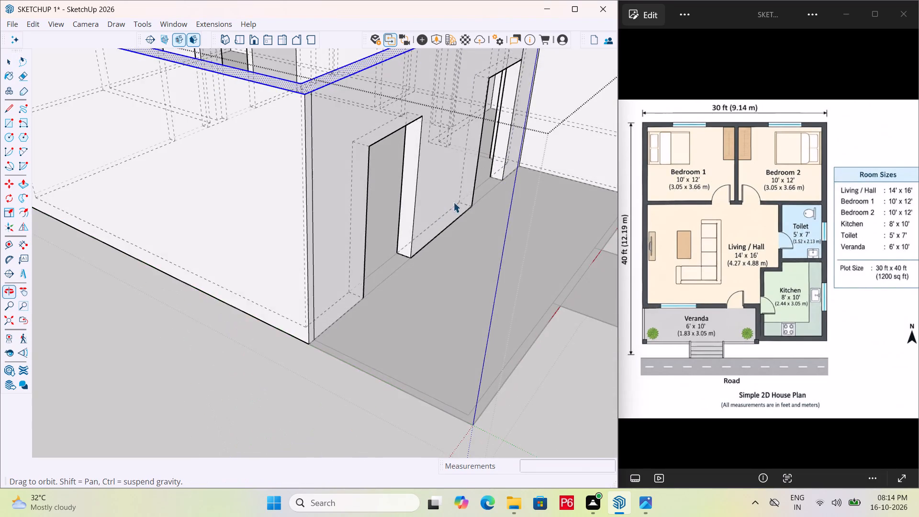
scroll(439, 213, up, 4)
scroll(403, 233, up, 5)
key(l)
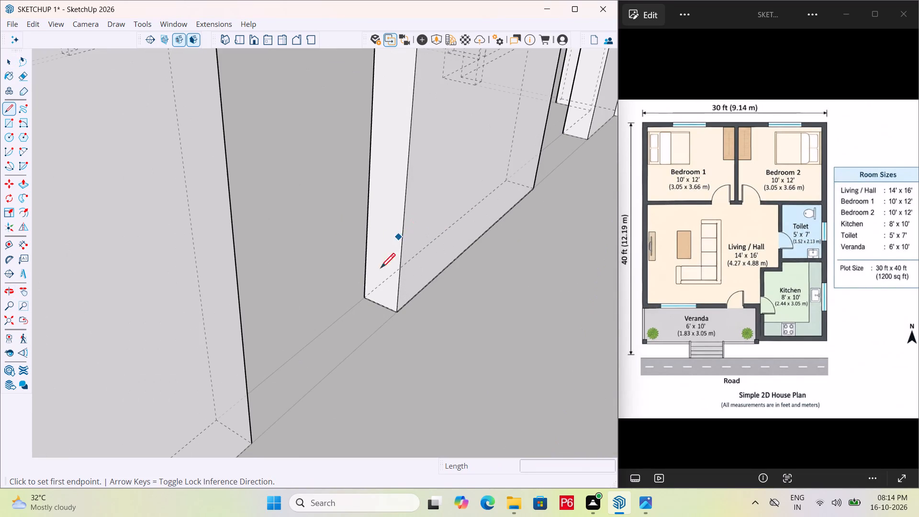
key(t)
click(381, 303)
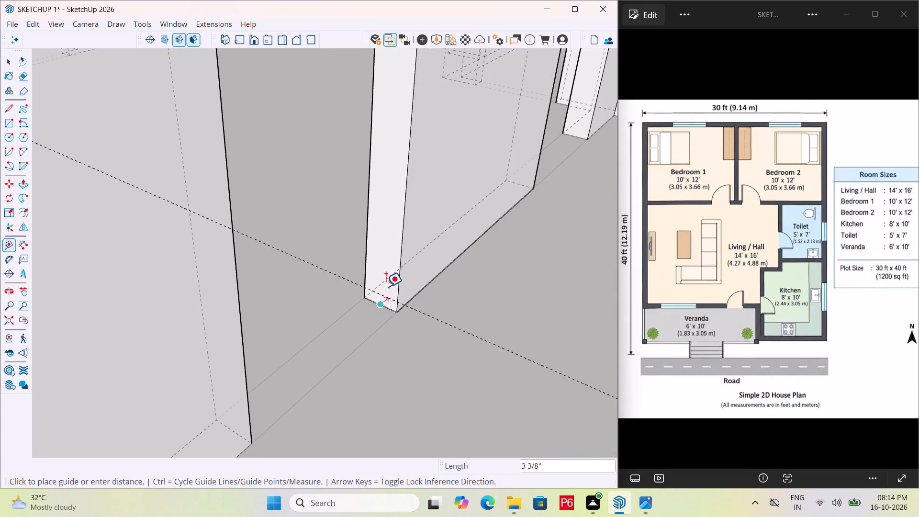
key(3)
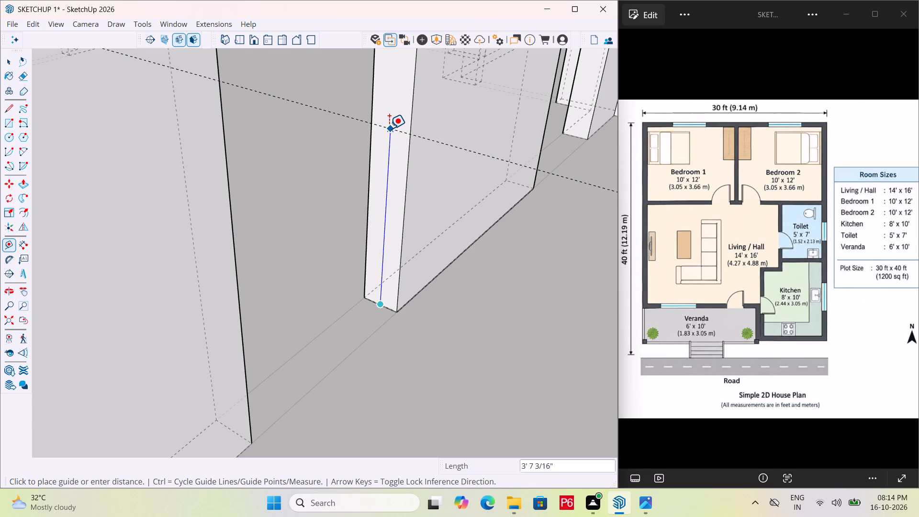
key(apostrophe)
key(Return)
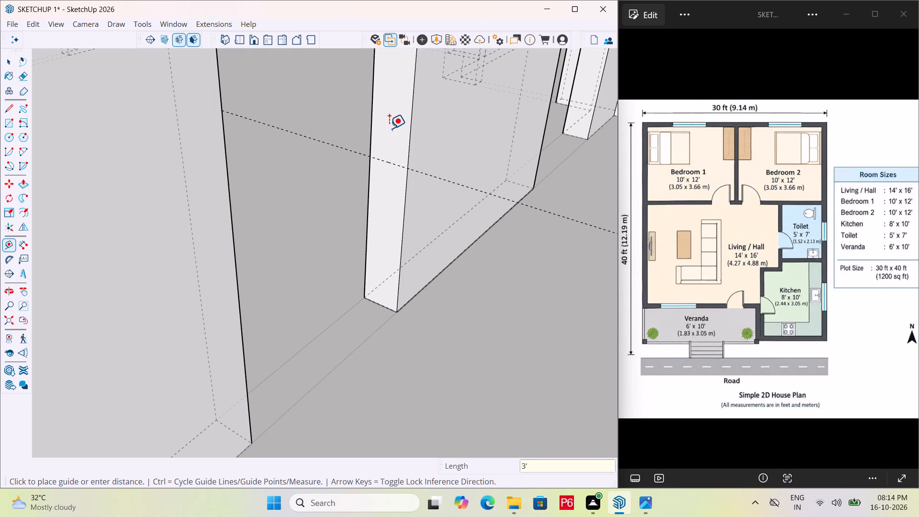
Draw a 9" line across the window jamb along the 3' guide, splitting the jamb face.
key(l)
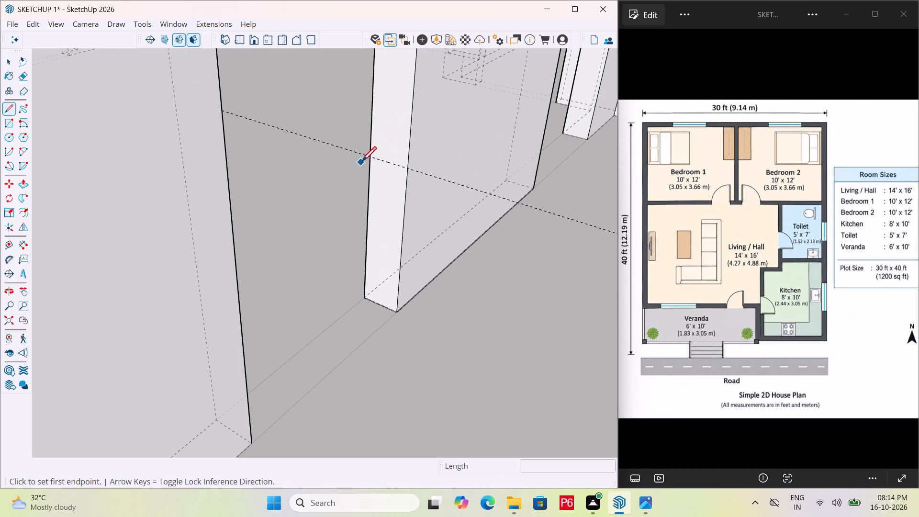
click(369, 157)
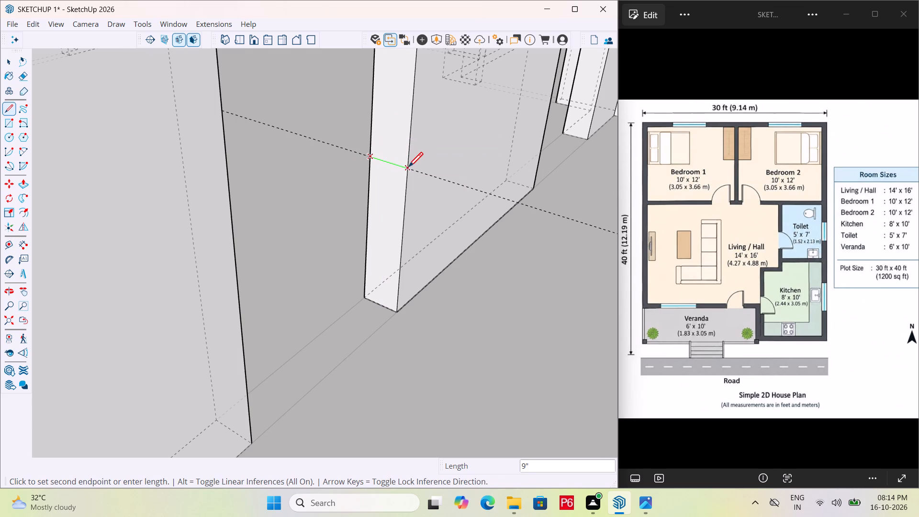
click(408, 169)
Push/Pull the lower part of the window jamb 4' across the front window opening to form the sill wall.
scroll(359, 183, down, 5)
middle_drag(410, 184, 404, 180)
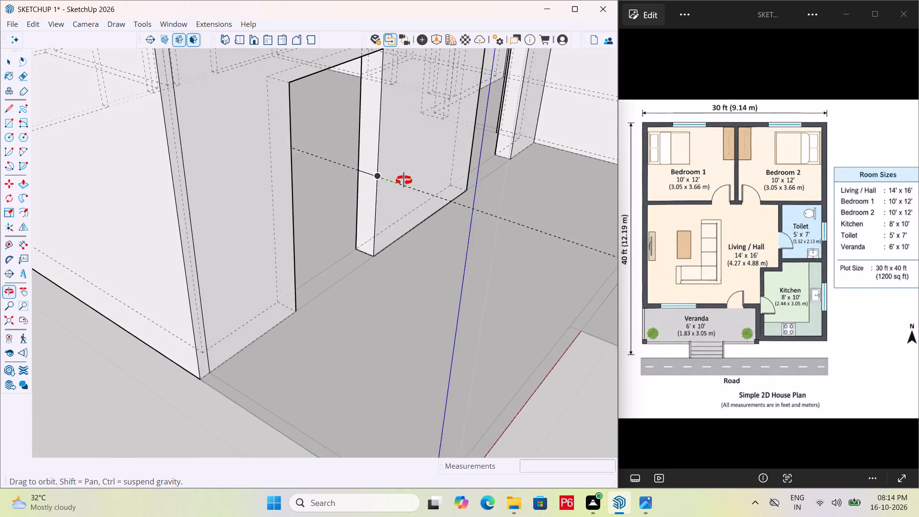
middle_drag(404, 180, 418, 184)
key(p)
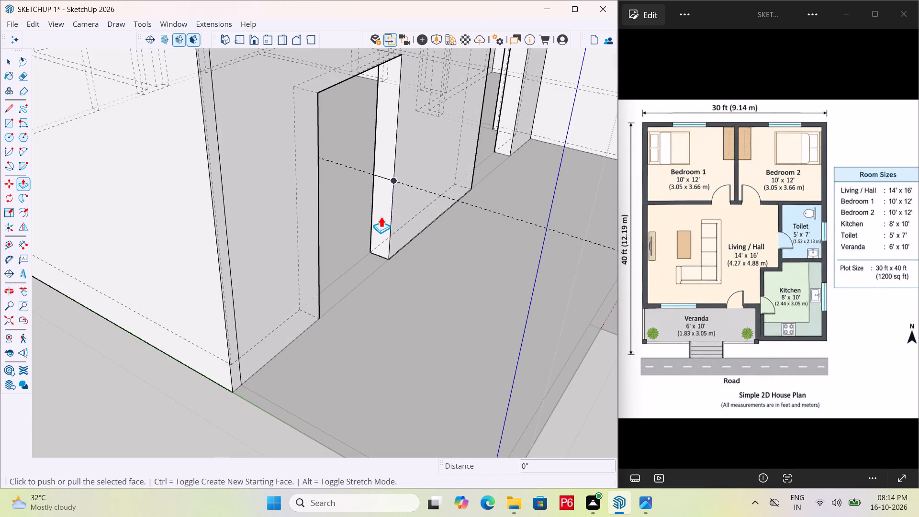
key(Escape)
click(382, 207)
middle_drag(347, 243, 251, 243)
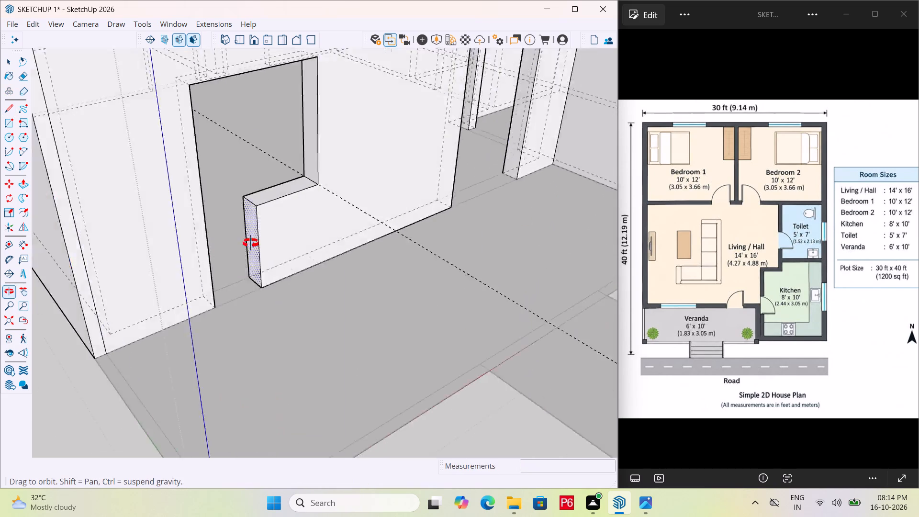
middle_drag(251, 243, 86, 238)
scroll(411, 214, down, 3)
scroll(149, 181, up, 4)
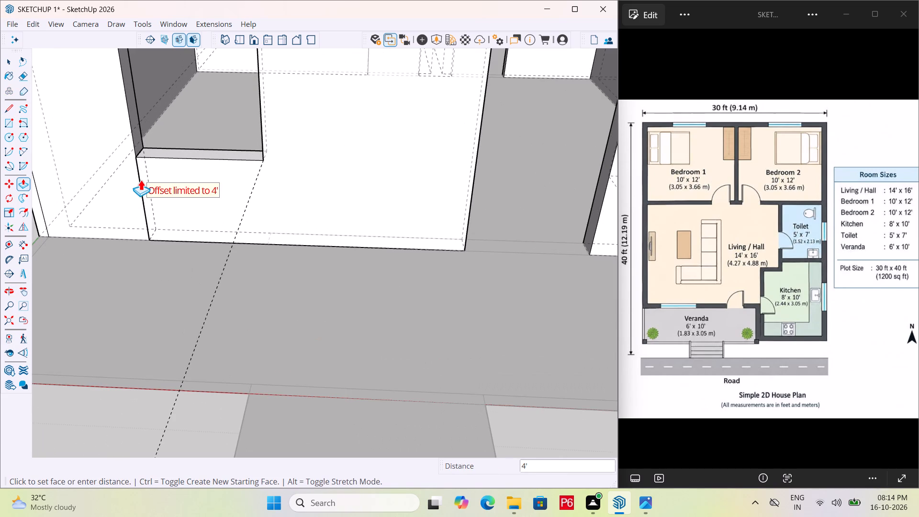
click(139, 183)
scroll(204, 197, down, 1)
middle_drag(204, 197, 447, 153)
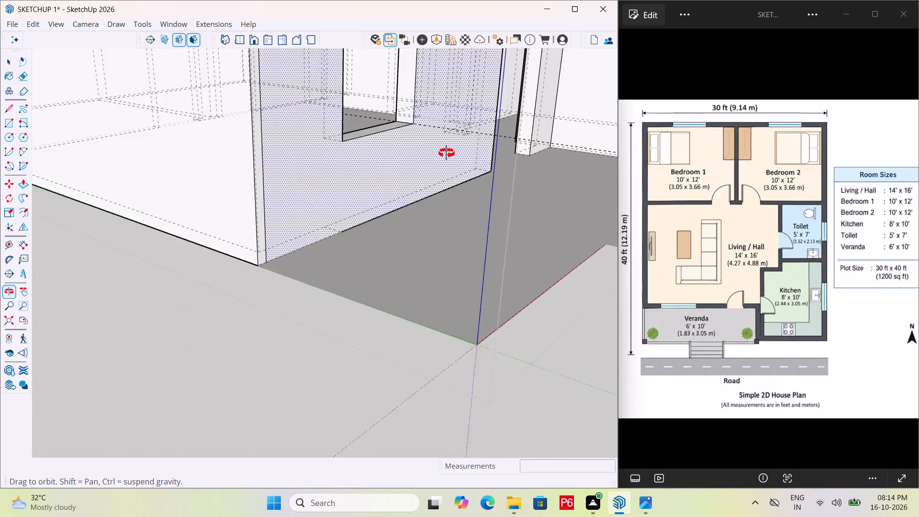
middle_drag(447, 153, 381, 156)
scroll(301, 215, up, 5)
middle_drag(309, 233, 226, 40)
scroll(306, 231, up, 1)
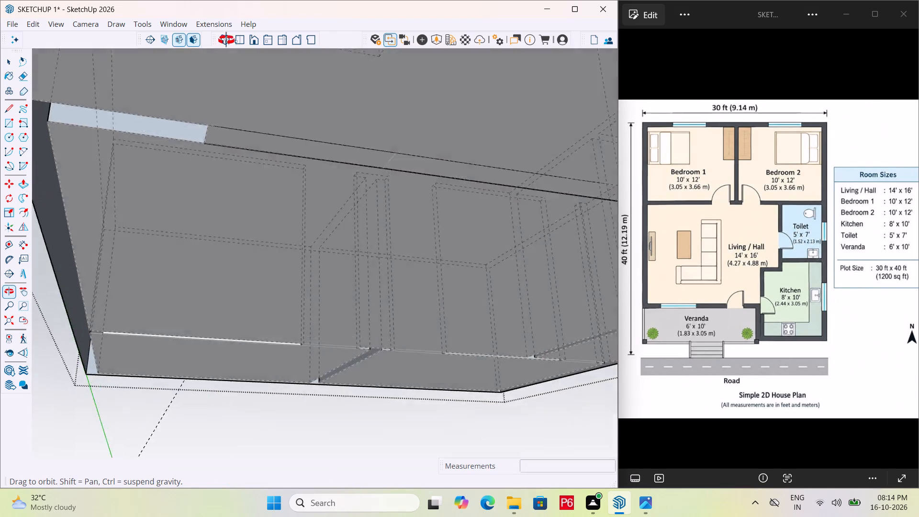
middle_drag(226, 40, 293, 310)
scroll(362, 272, down, 12)
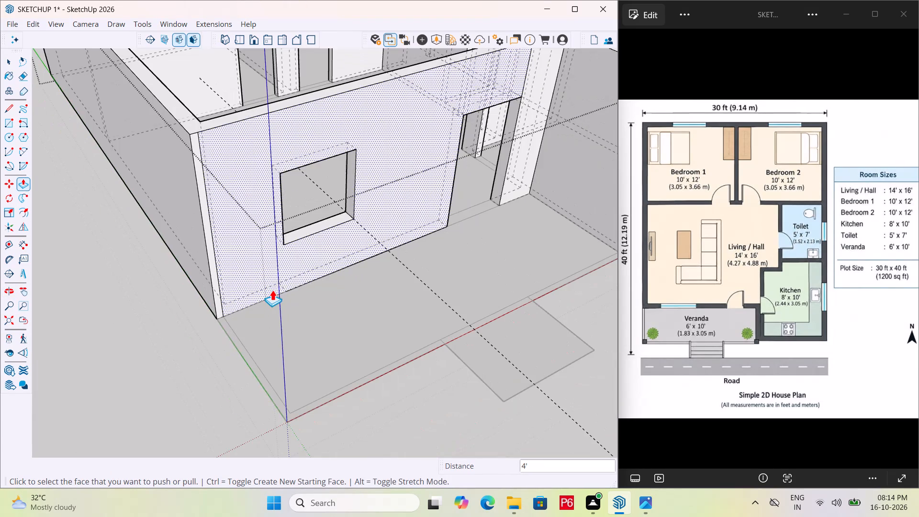
Save the house model.
key(ctrl+s)
key(ctrl+s)
ctrl+scroll(327, 293, down, 5)
key(ctrl+s)
key(ctrl+s)
key(ctrl+s)
key(ctrl+s)
key(ctrl+s)
Place a guide 3' below the wall top on the jamb of the kitchen door opening.
ctrl+middle_drag(363, 238, 459, 233)
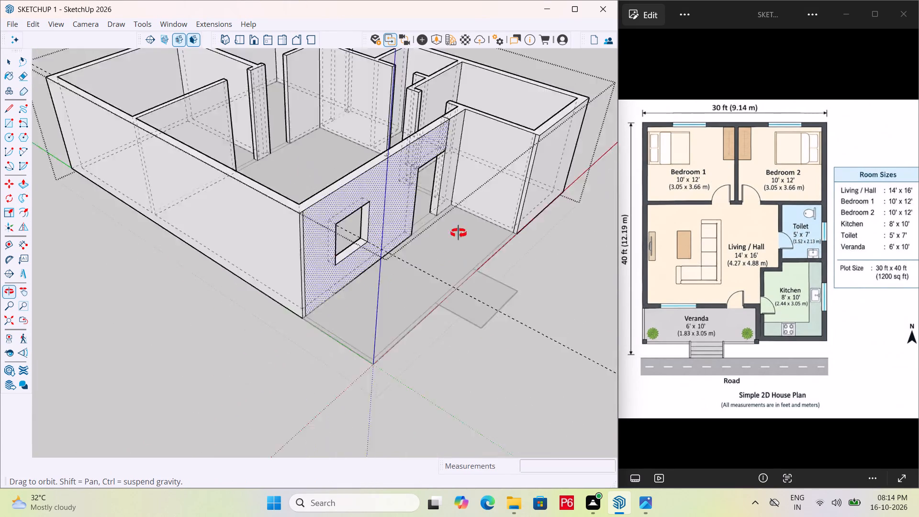
ctrl+middle_drag(459, 233, 595, 268)
middle_drag(90, 171, 530, 147)
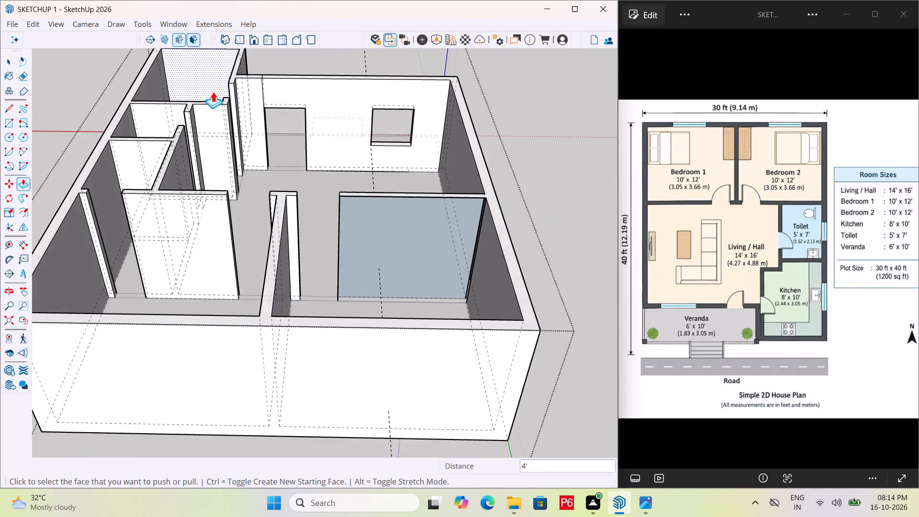
scroll(212, 87, up, 5)
middle_drag(285, 108, 226, 91)
scroll(233, 74, up, 5)
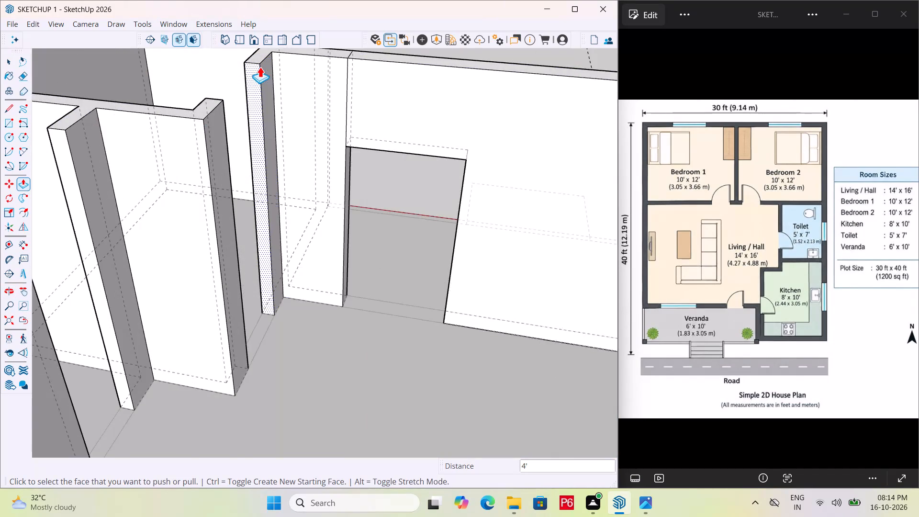
scroll(260, 67, up, 3)
key(space)
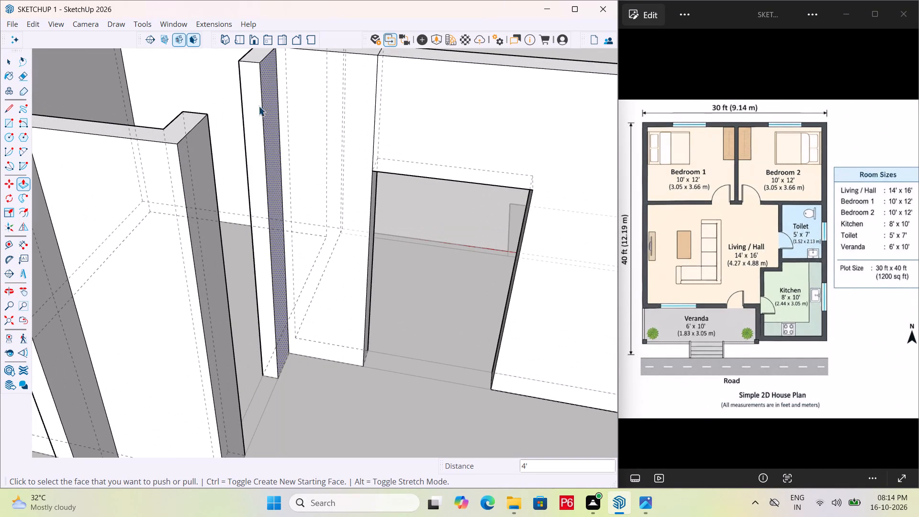
double_click(252, 108)
click(252, 108)
triple_click(253, 108)
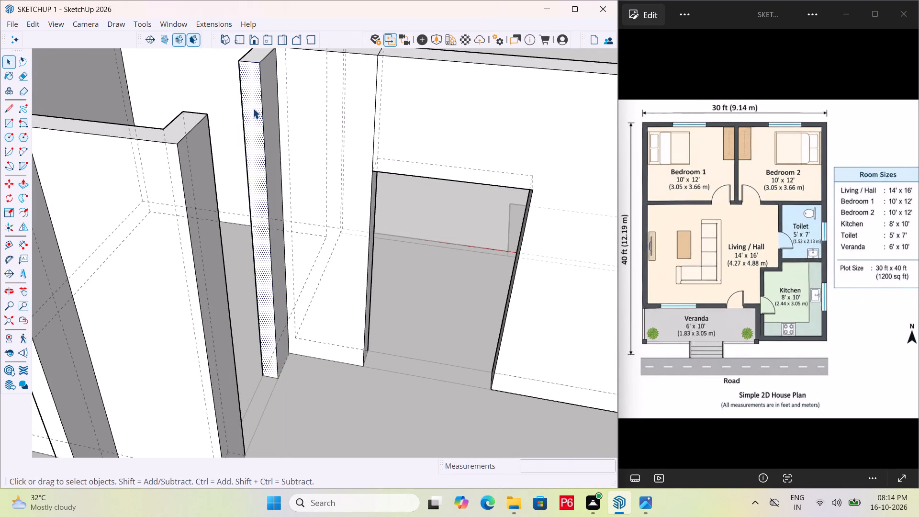
double_click(253, 108)
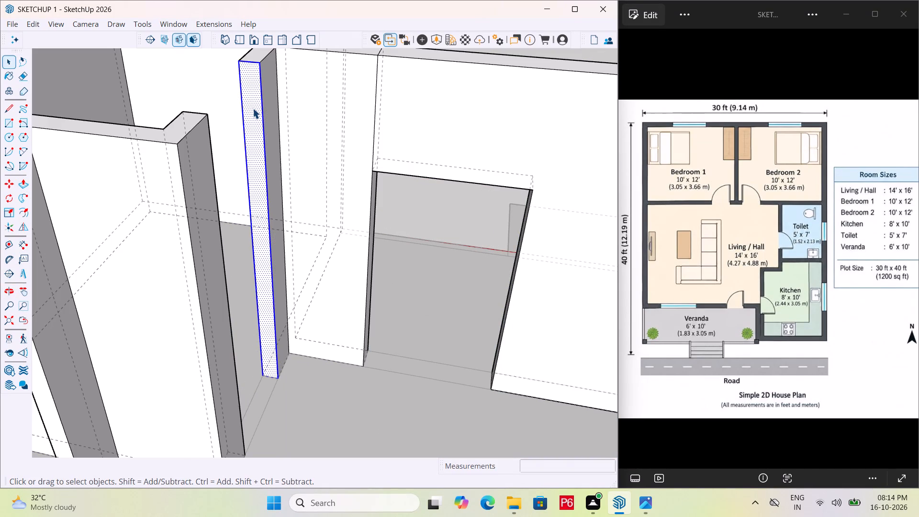
key(t)
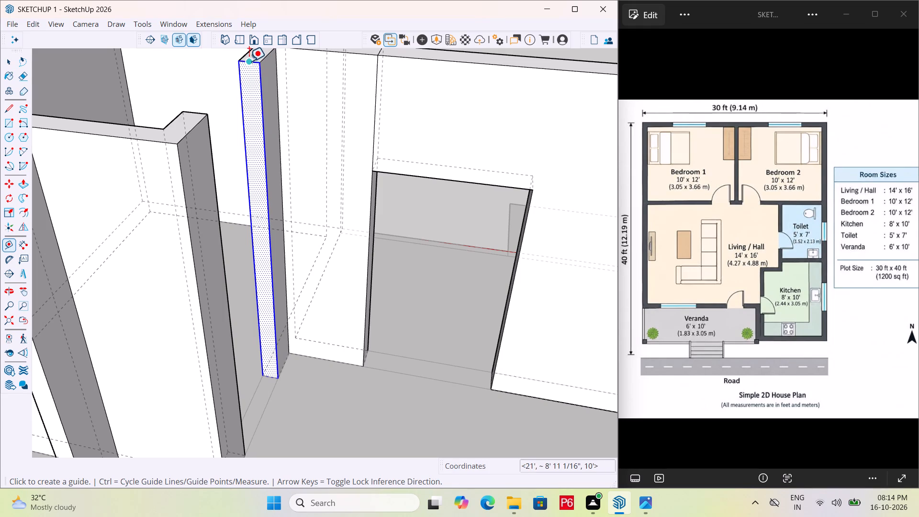
click(249, 61)
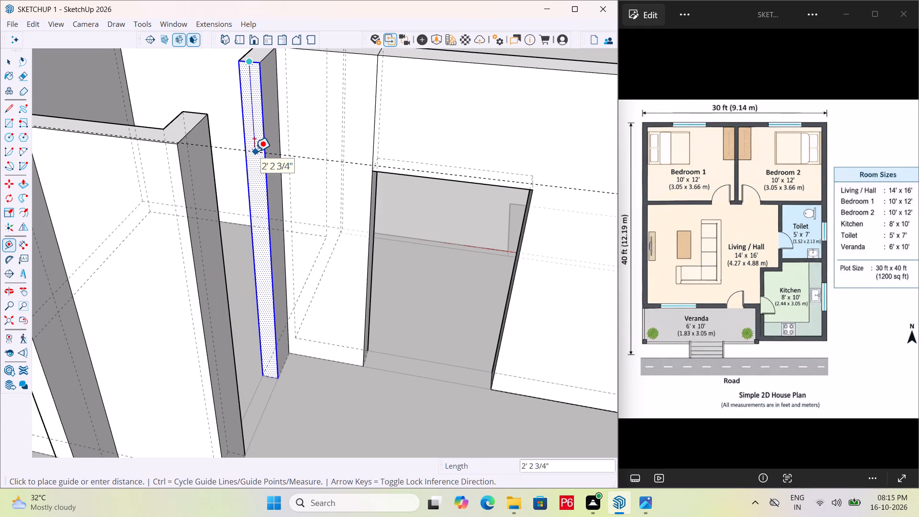
text(3')
key(Return)
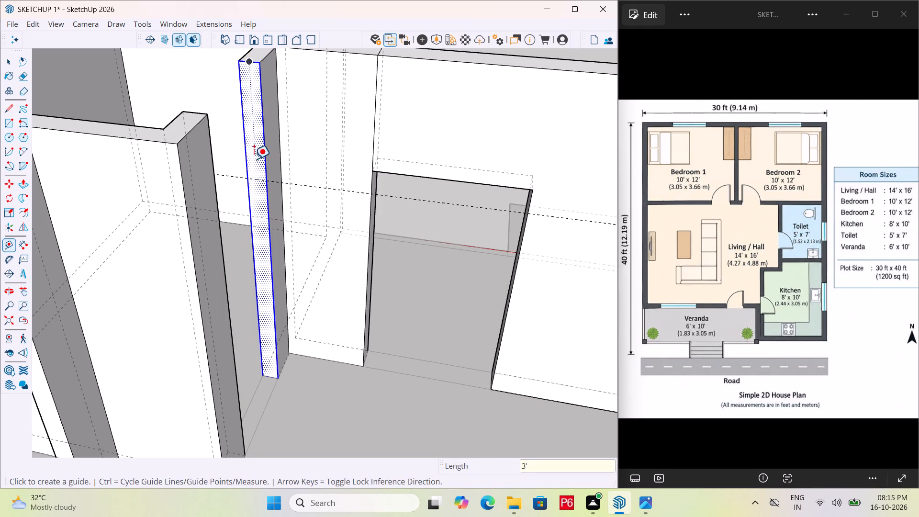
Draw a line across the kitchen door jamb along the 3' guide, splitting the jamb face.
key(l)
scroll(249, 171, up, 5)
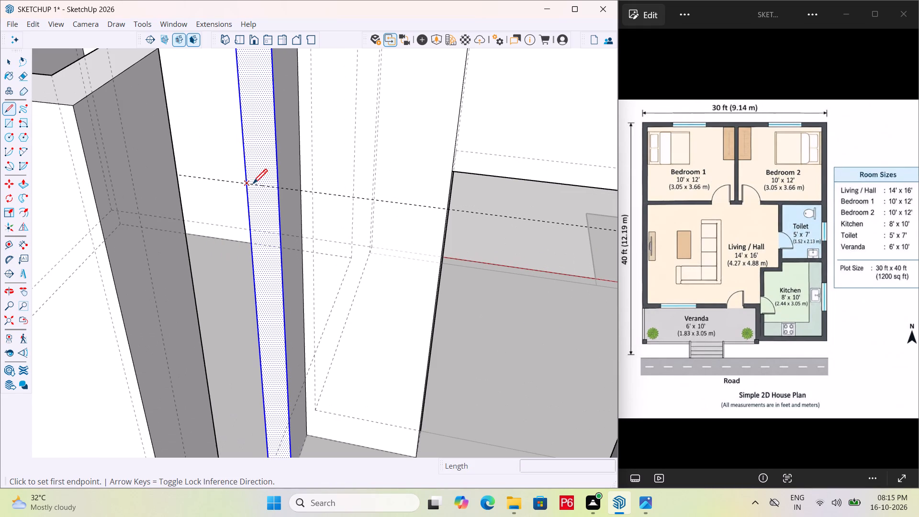
click(247, 180)
double_click(277, 182)
scroll(262, 191, down, 4)
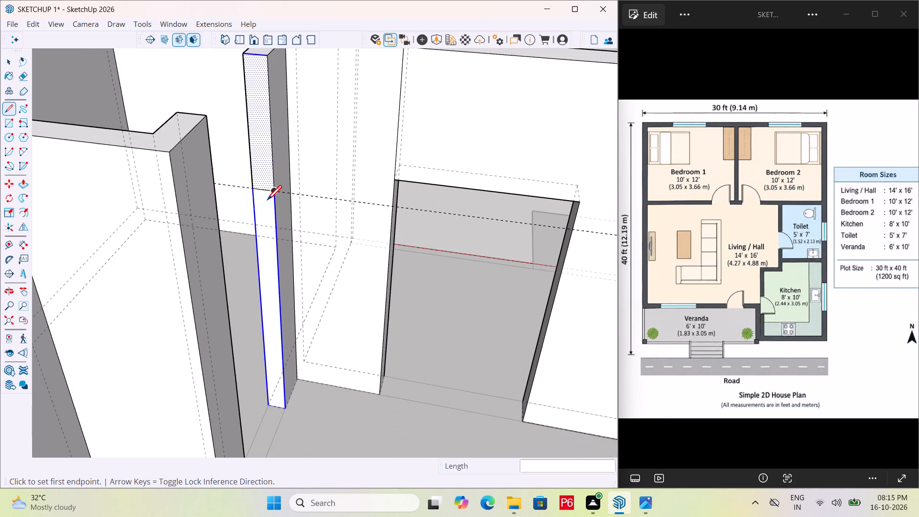
Push/Pull the upper part of the kitchen door jamb 3' to the opposite wall, forming the lintel.
key(p)
click(261, 152)
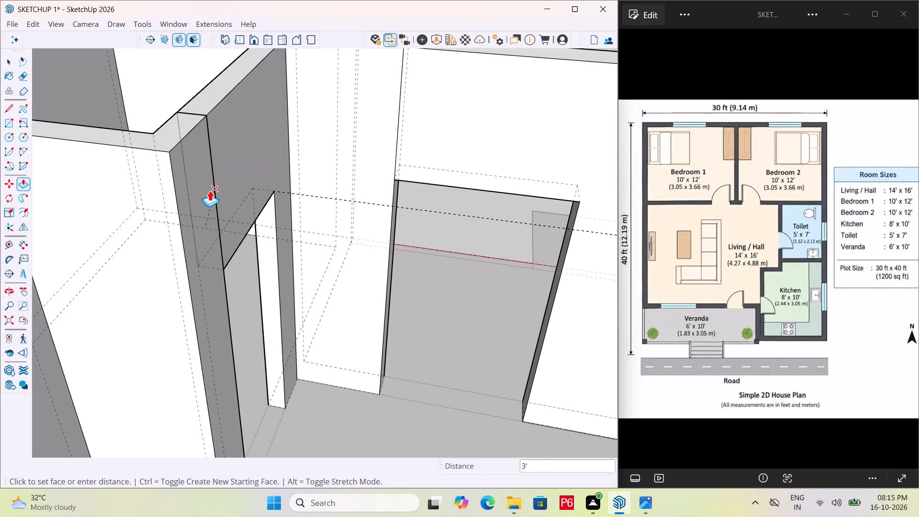
double_click(214, 186)
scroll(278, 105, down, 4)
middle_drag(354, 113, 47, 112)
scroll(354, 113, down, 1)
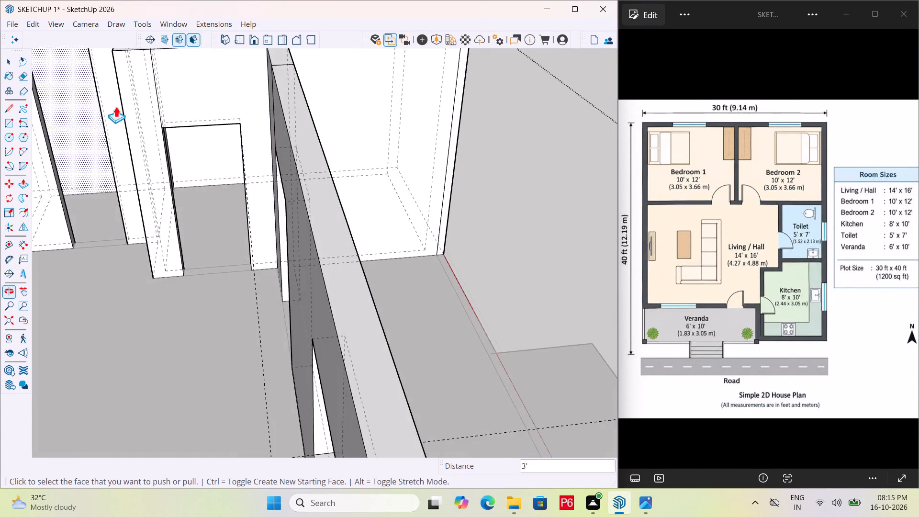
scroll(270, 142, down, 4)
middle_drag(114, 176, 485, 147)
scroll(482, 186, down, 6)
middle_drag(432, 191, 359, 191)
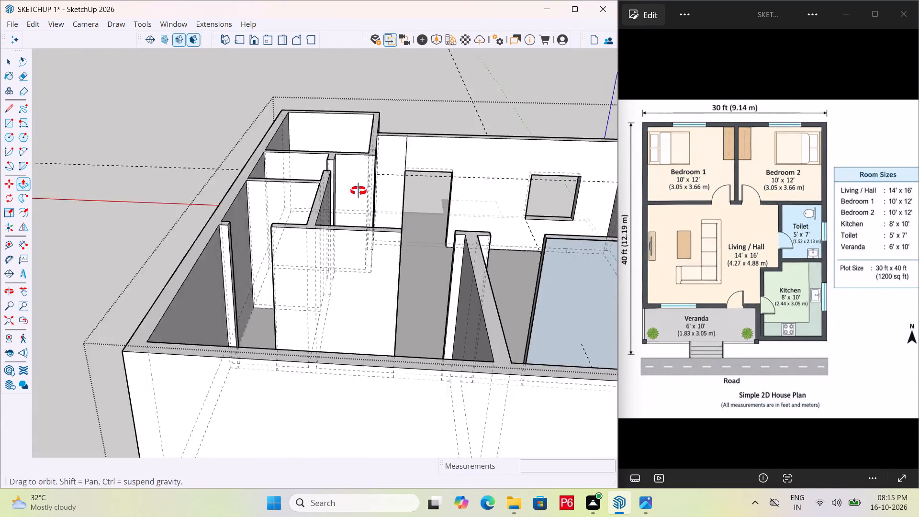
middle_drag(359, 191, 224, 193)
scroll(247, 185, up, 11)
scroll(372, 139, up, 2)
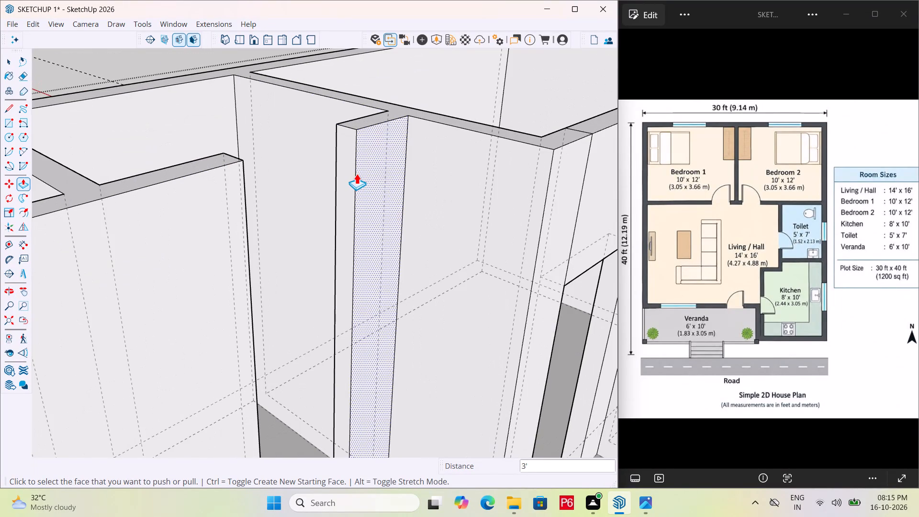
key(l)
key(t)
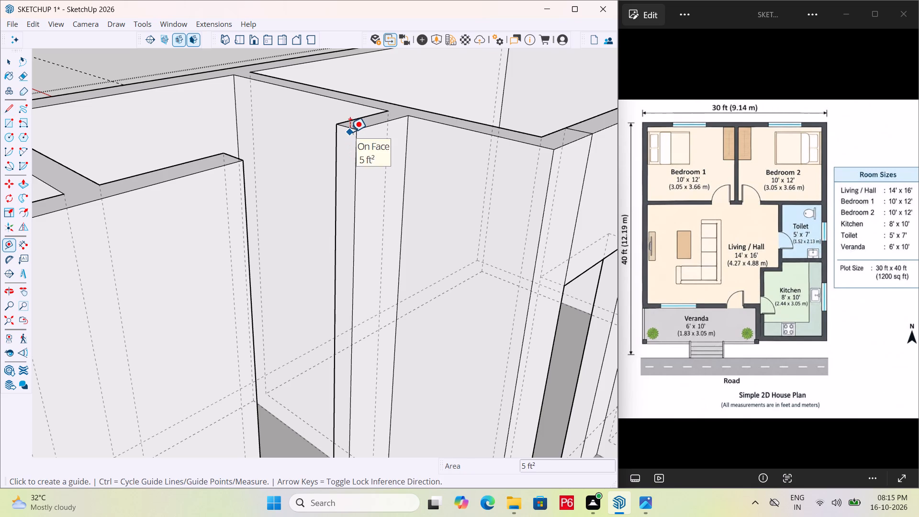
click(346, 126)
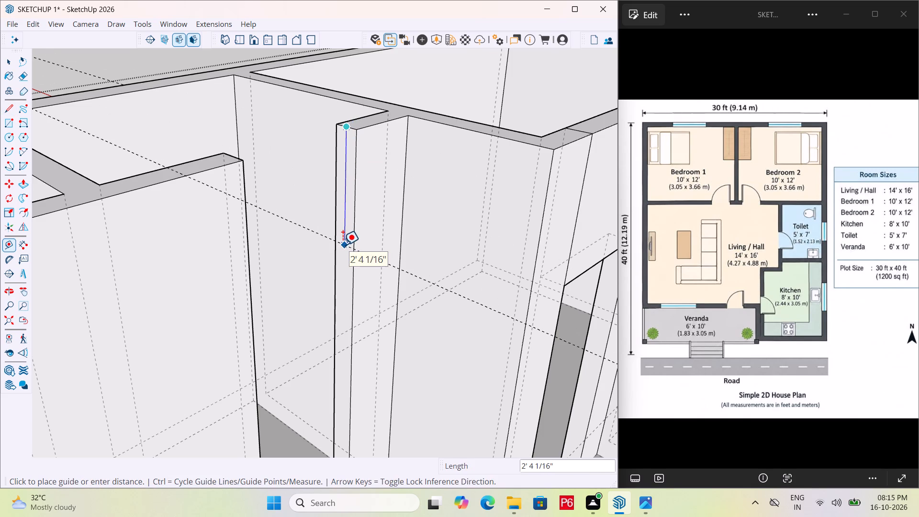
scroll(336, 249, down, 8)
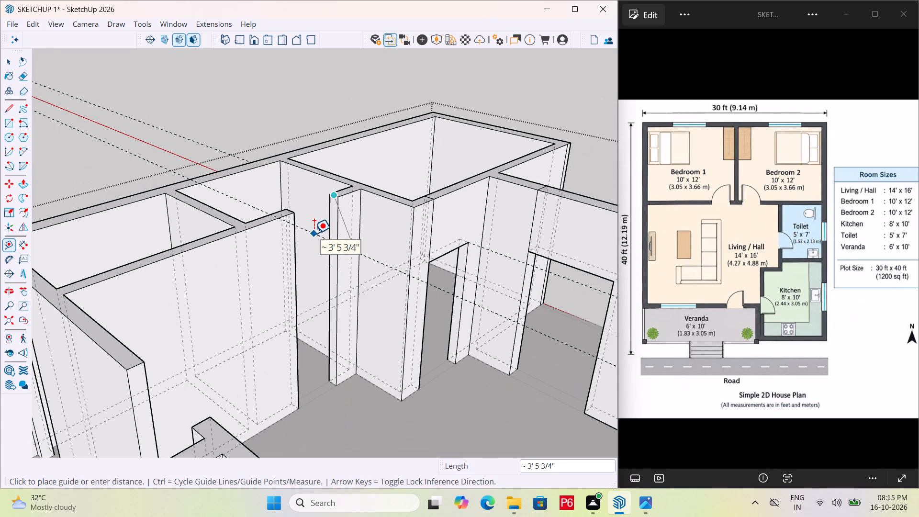
Erase the leftover 3' guide running through the kitchen door opening.
key(e)
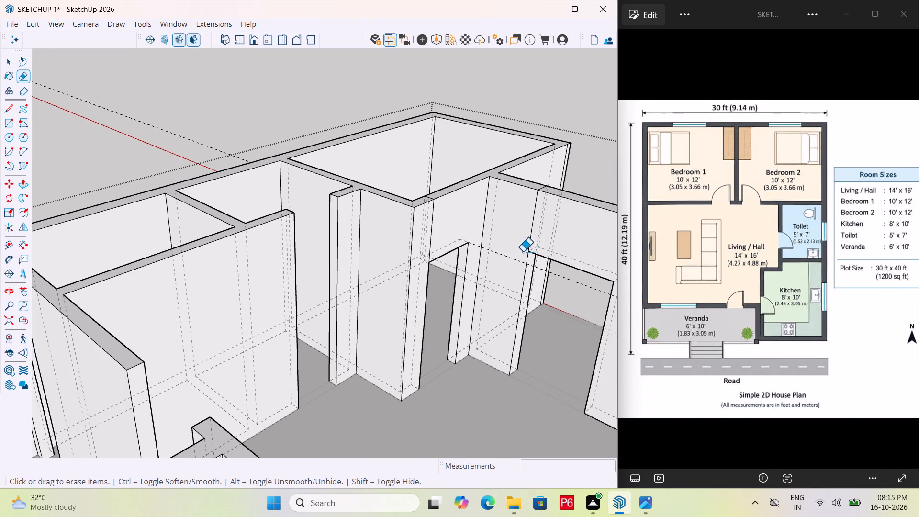
click(504, 258)
Place a guide 3' below the wall top on the jamb of the toilet door opening.
scroll(331, 215, up, 5)
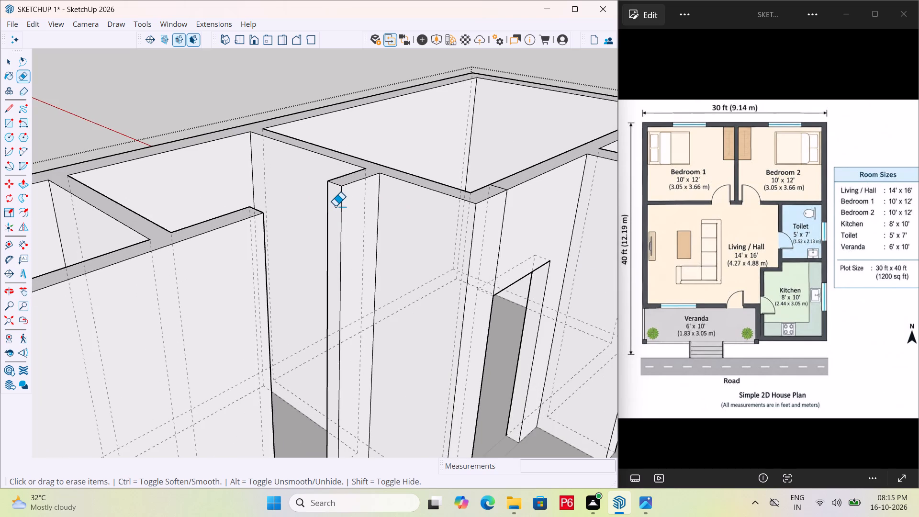
key(l)
key(t)
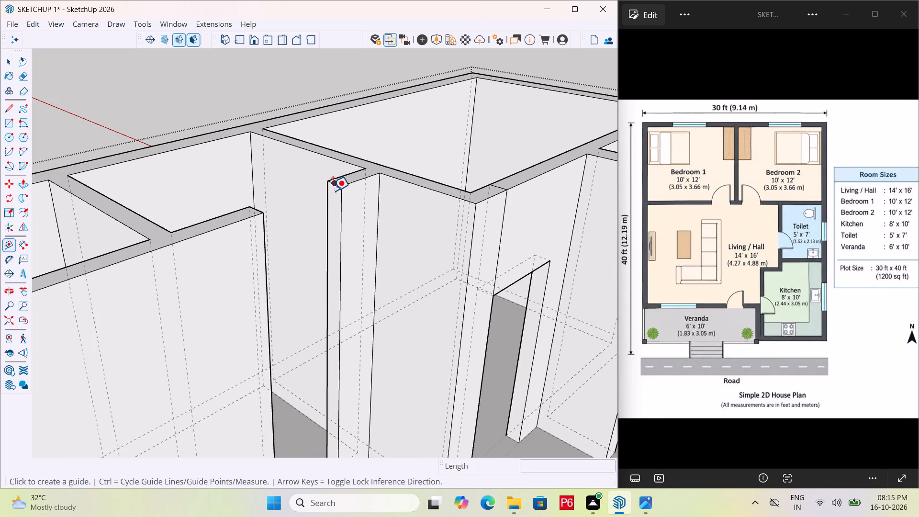
scroll(333, 190, up, 4)
click(336, 183)
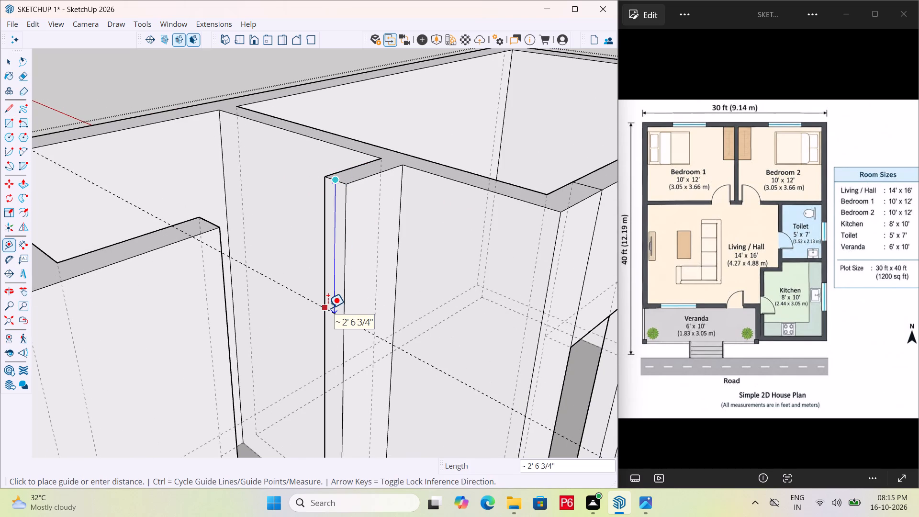
text(3')
key(Return)
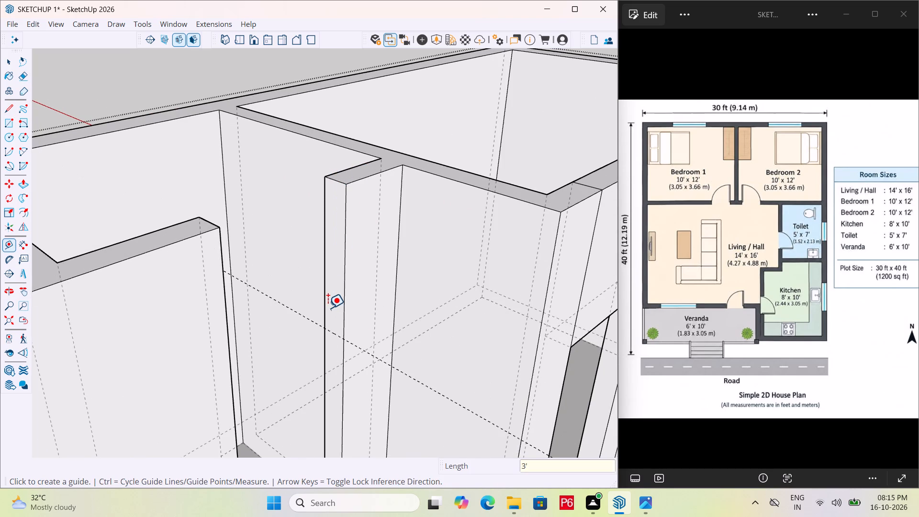
Draw a 6" line across the toilet door jamb along the 3' guide, splitting the jamb face.
key(l)
scroll(326, 346, up, 5)
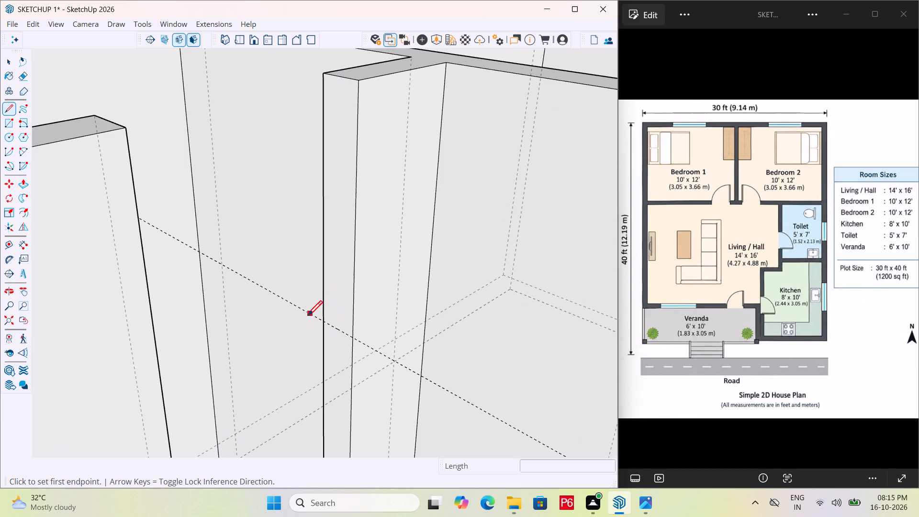
click(322, 323)
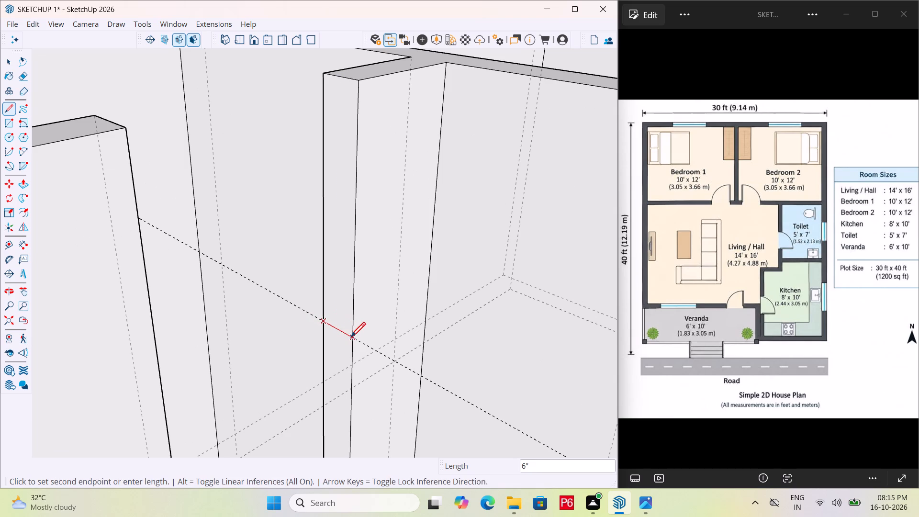
click(351, 339)
Push/Pull the upper part of the toilet door jamb 2' 6" to the opposite wall, forming the lintel.
key(space)
key(p)
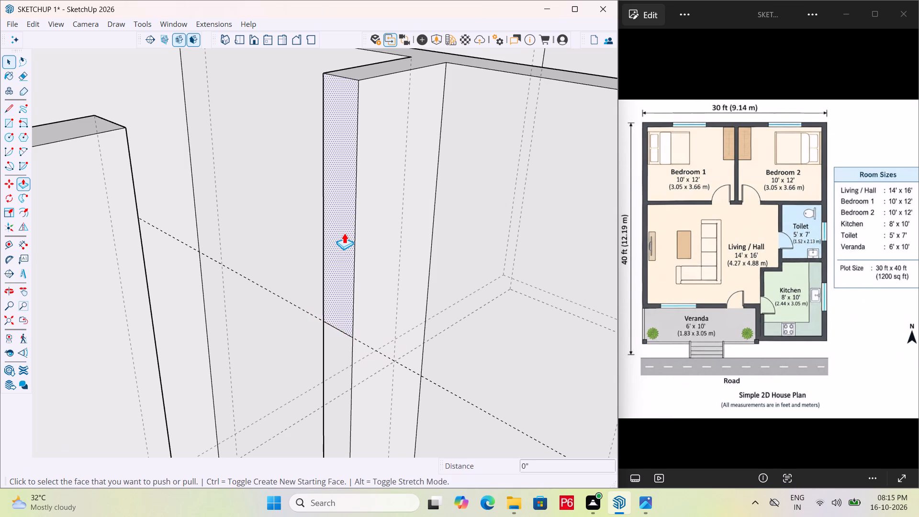
click(344, 233)
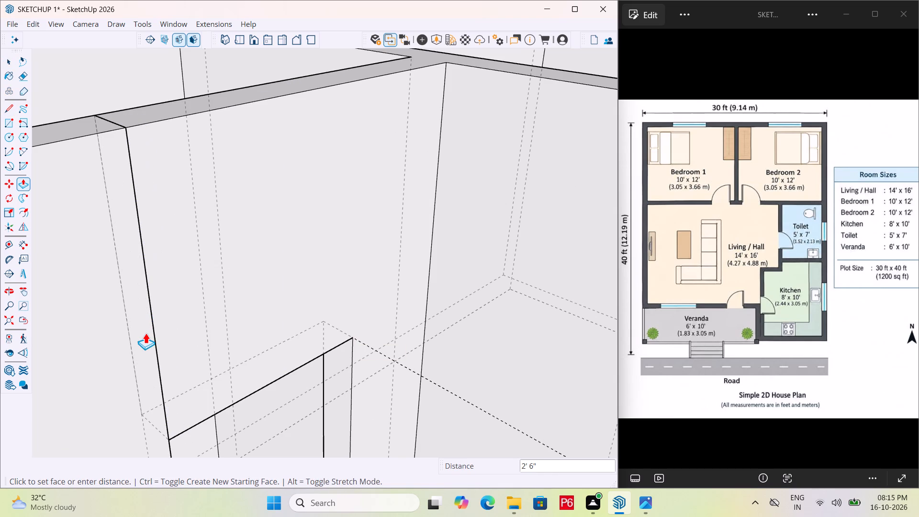
drag(158, 336, 162, 329)
scroll(247, 268, down, 5)
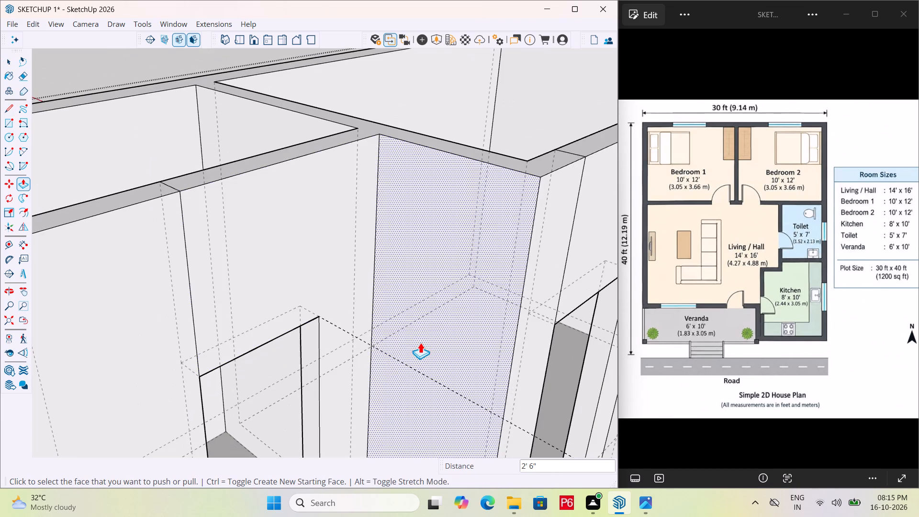
Erase the leftover 3' guide running across the toilet door opening.
key(r)
key(e)
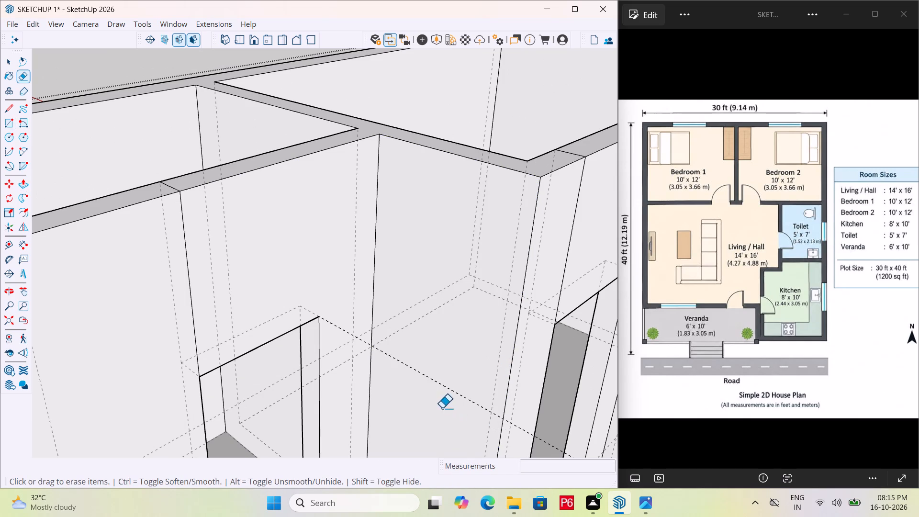
click(428, 394)
click(437, 381)
Place a guide 3' below the wall top on the outer-wall jamb of the opening between Bedroom 2 and the adjoining small room.
scroll(443, 335, down, 6)
scroll(331, 250, down, 2)
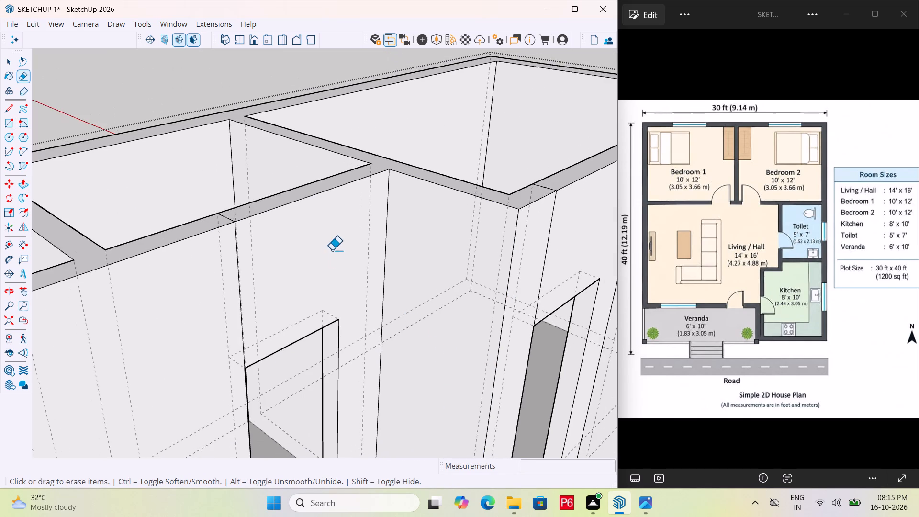
scroll(332, 250, down, 4)
scroll(418, 295, down, 19)
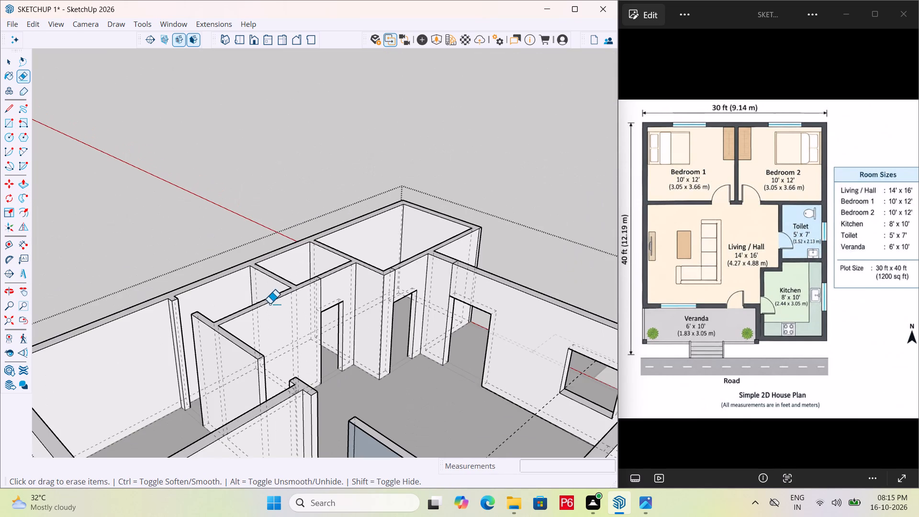
middle_drag(392, 324, 69, 318)
scroll(280, 362, down, 6)
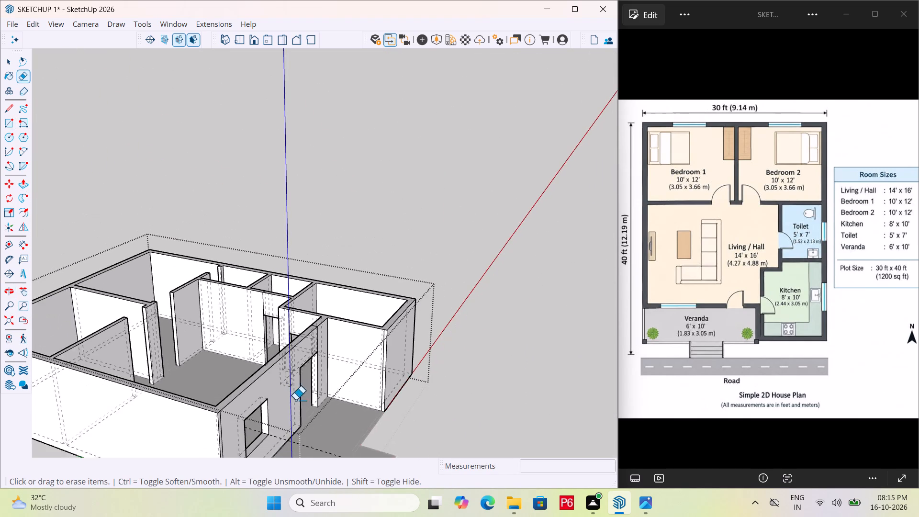
middle_drag(183, 253, 149, 344)
scroll(150, 206, up, 5)
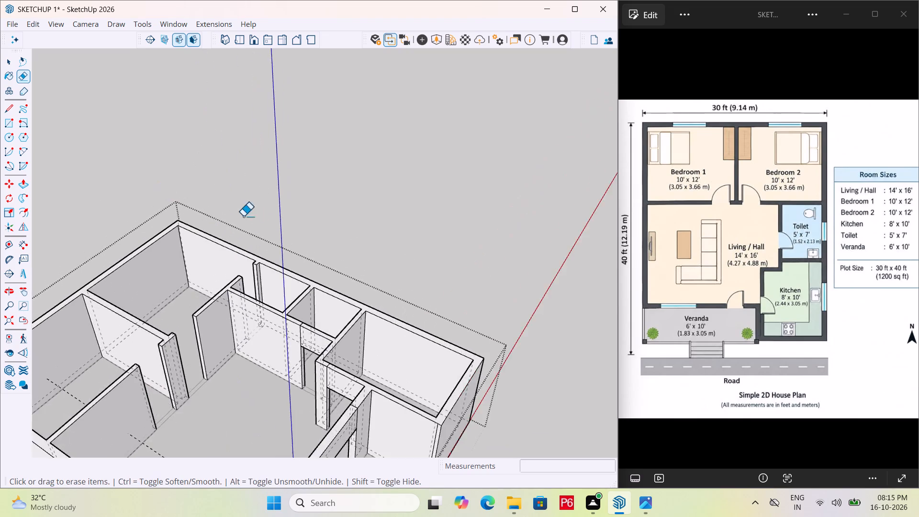
scroll(243, 216, up, 6)
scroll(235, 325, up, 13)
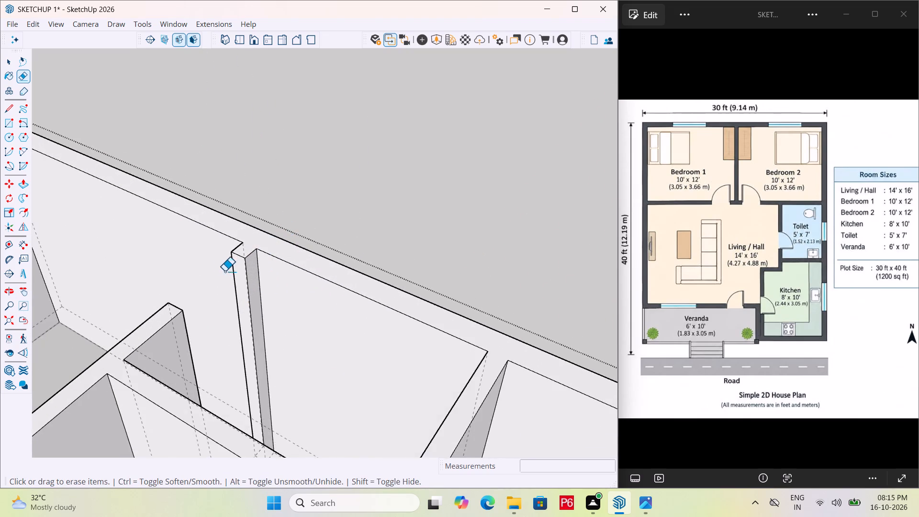
scroll(219, 273, up, 5)
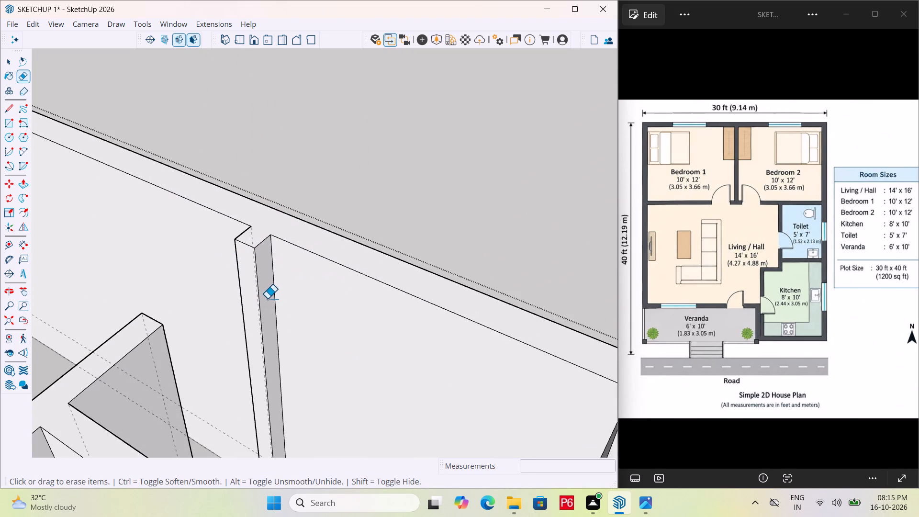
key(t)
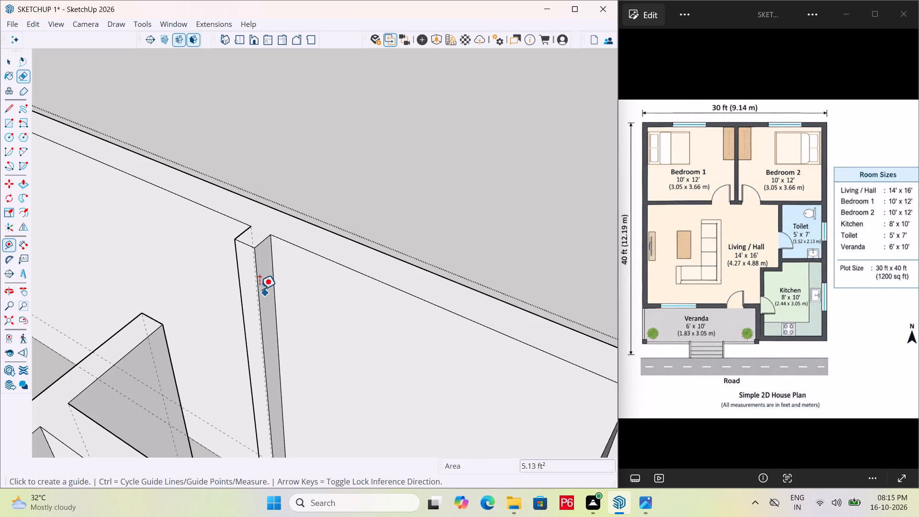
scroll(243, 273, up, 3)
key(space)
double_click(251, 251)
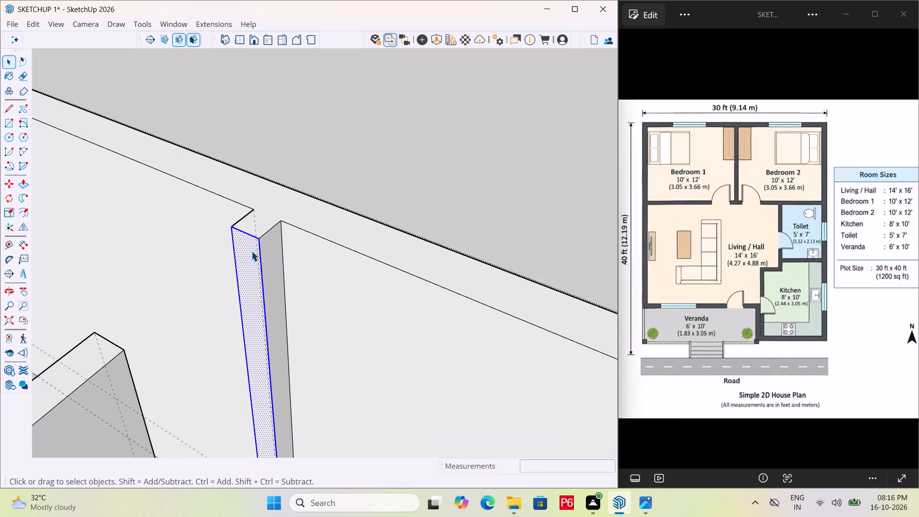
key(t)
click(244, 233)
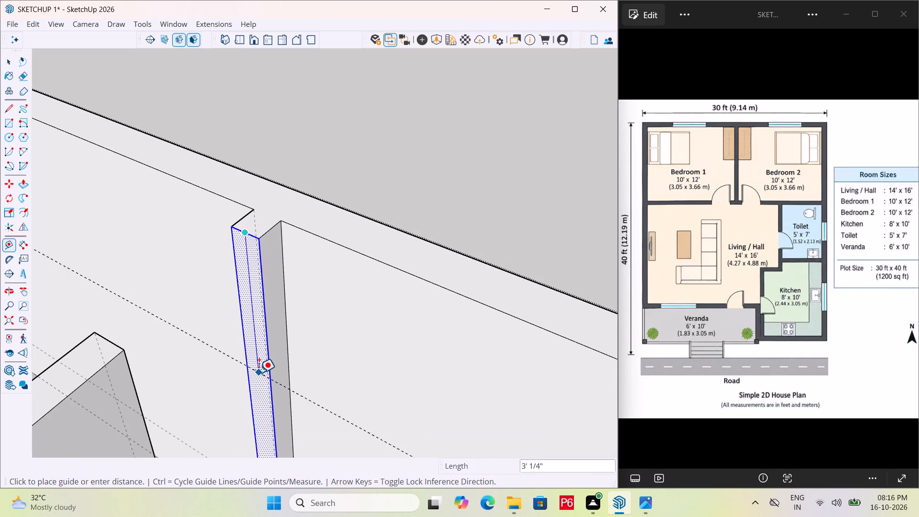
scroll(261, 339, down, 6)
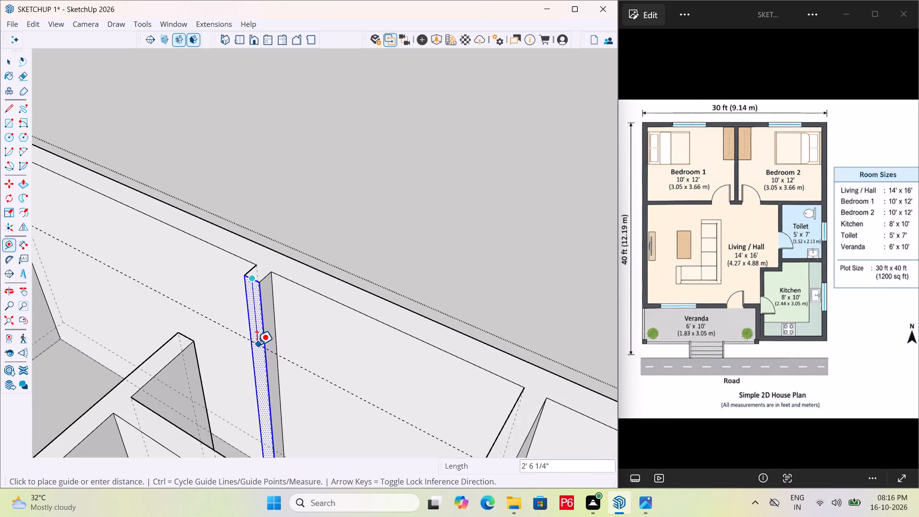
text(3')
key(Return)
Draw a 6" line across that outer-wall jamb along the 3' guide, splitting the jamb face.
scroll(254, 355, up, 6)
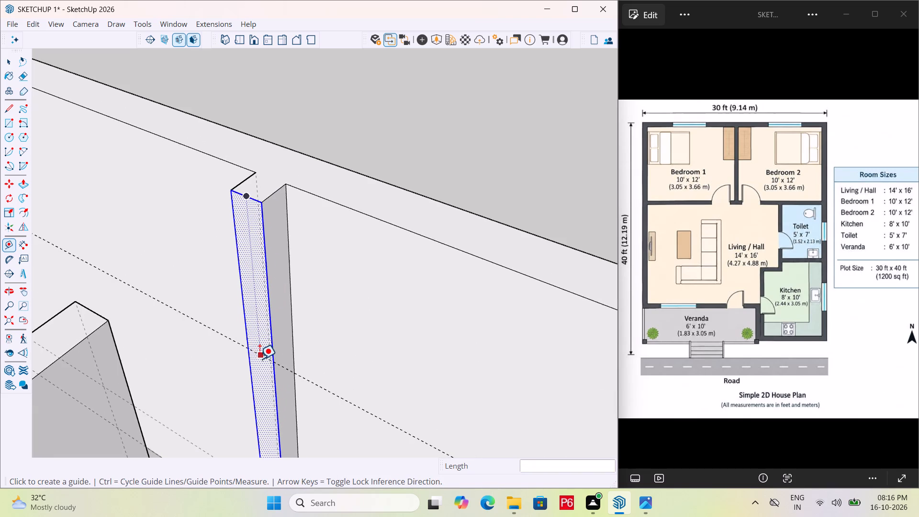
key(l)
scroll(251, 359, up, 5)
click(249, 342)
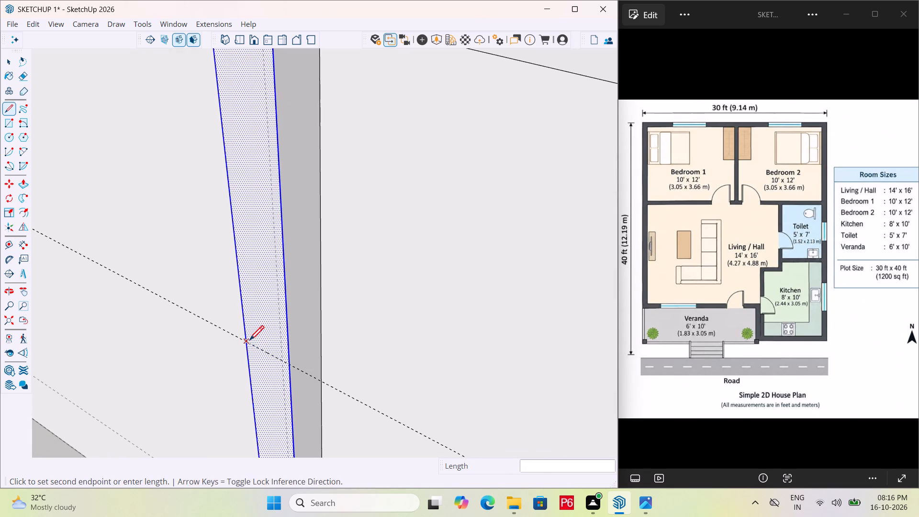
click(288, 361)
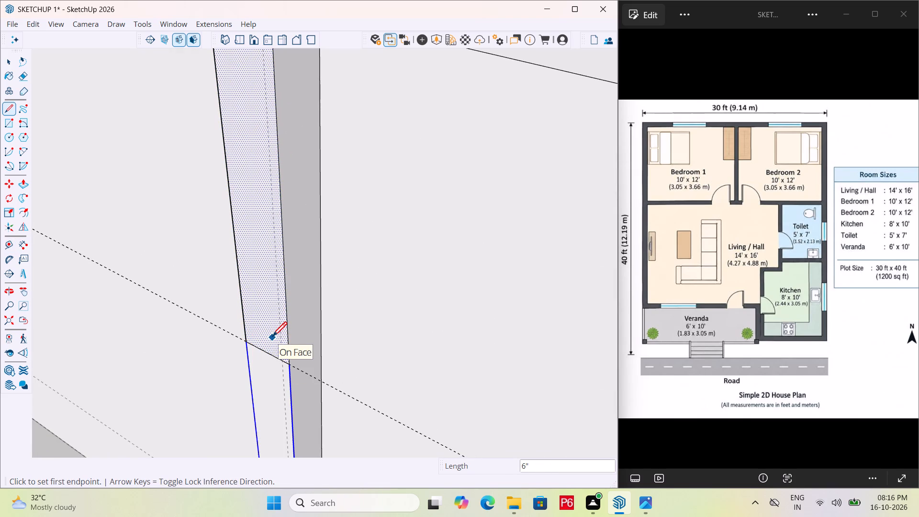
Push/Pull the upper part of the split jamb 2' 6" to the opposite wall end, forming the small-room door lintel.
key(p)
click(267, 298)
scroll(218, 307, down, 9)
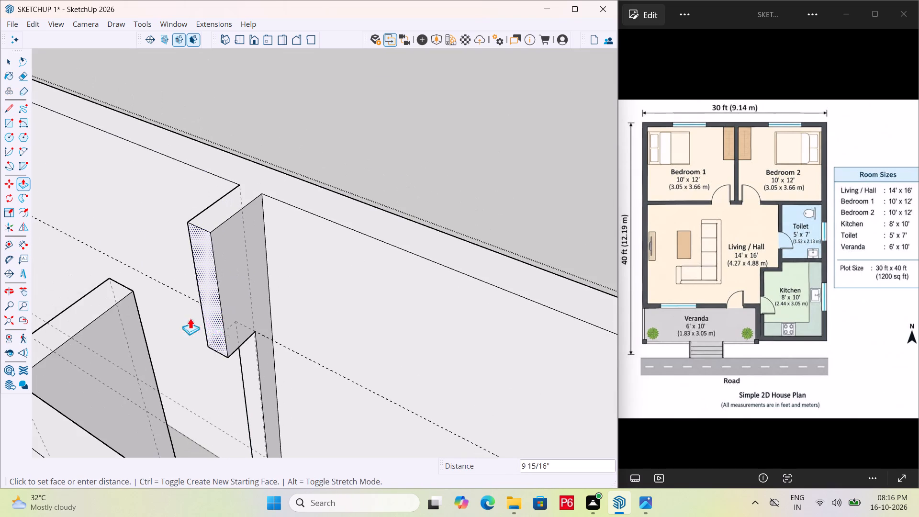
drag(144, 343, 152, 340)
Erase the leftover 3' guide running through Bedroom 2 and the adjoining small room.
scroll(345, 278, down, 7)
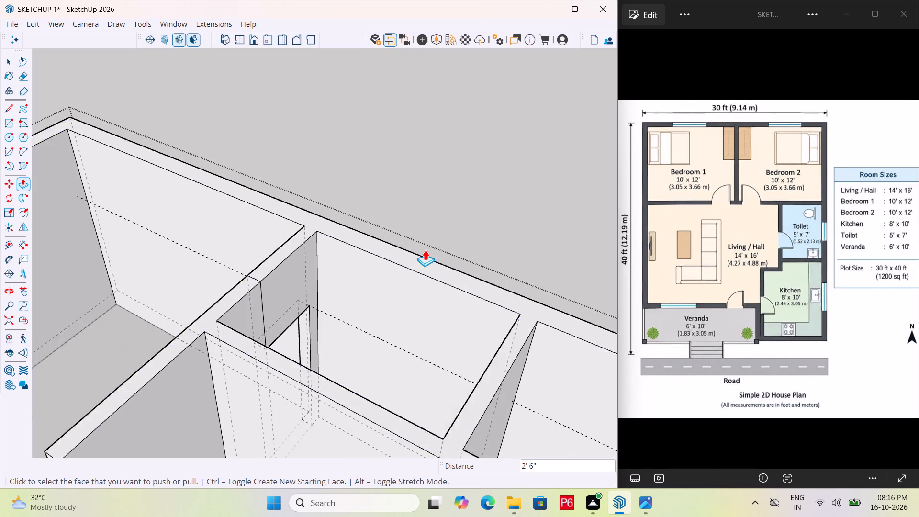
scroll(448, 243, down, 6)
scroll(391, 269, down, 6)
middle_drag(304, 374, 232, 367)
scroll(301, 374, down, 1)
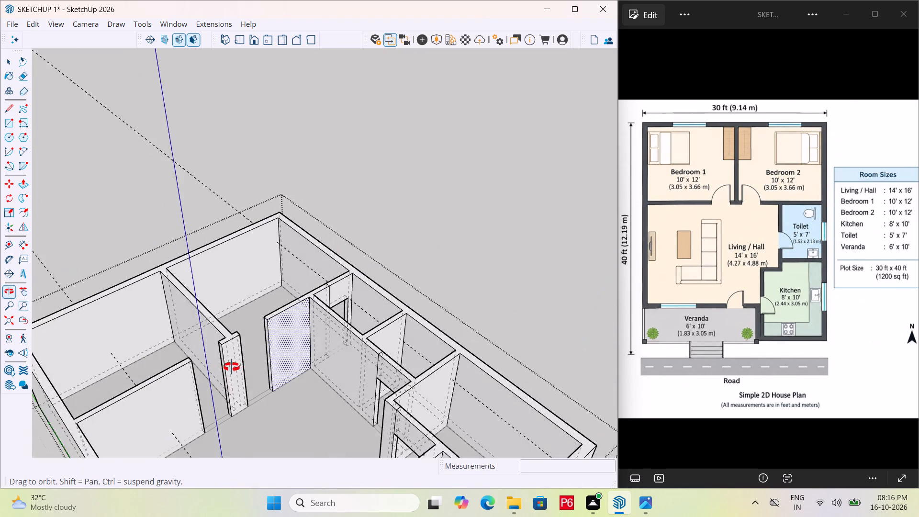
middle_drag(232, 367, 266, 356)
scroll(236, 365, up, 6)
scroll(282, 316, up, 4)
middle_drag(307, 272, 313, 268)
scroll(310, 270, up, 1)
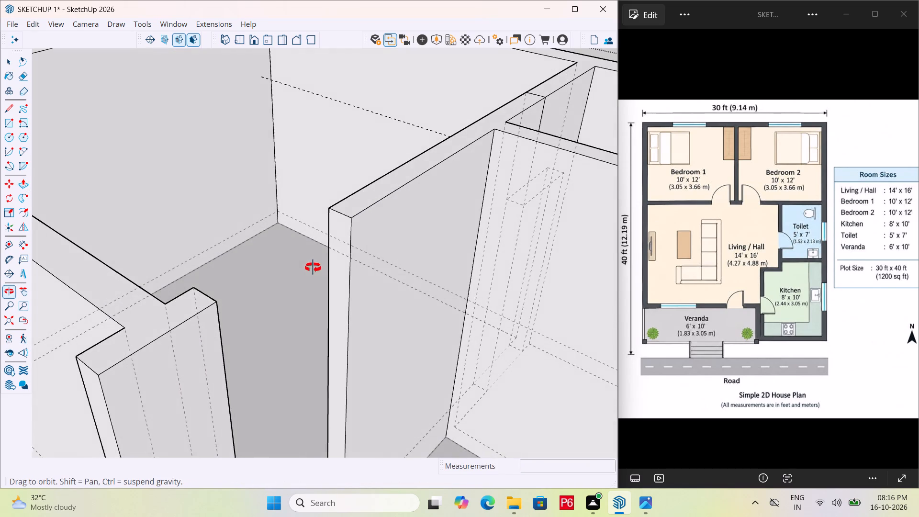
middle_drag(313, 268, 314, 267)
middle_drag(399, 229, 449, 190)
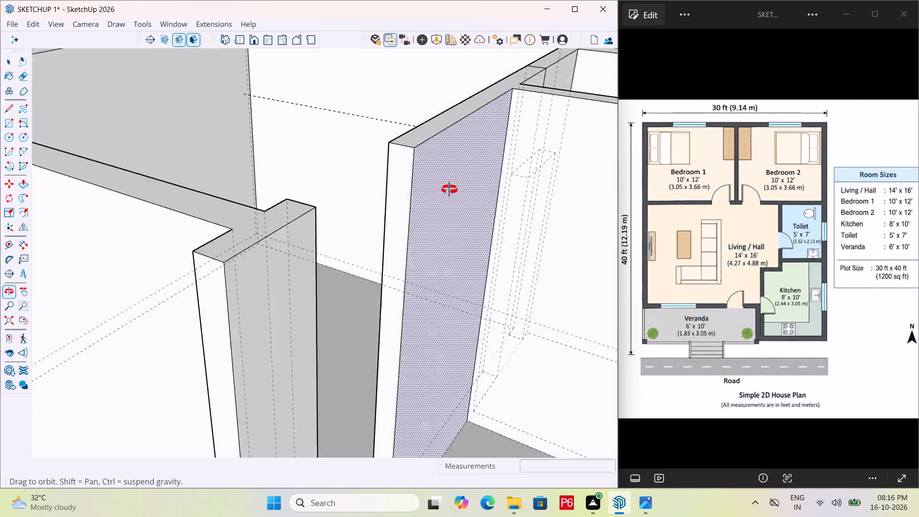
middle_drag(449, 190, 415, 210)
middle_drag(401, 161, 383, 221)
key(e)
drag(427, 140, 443, 126)
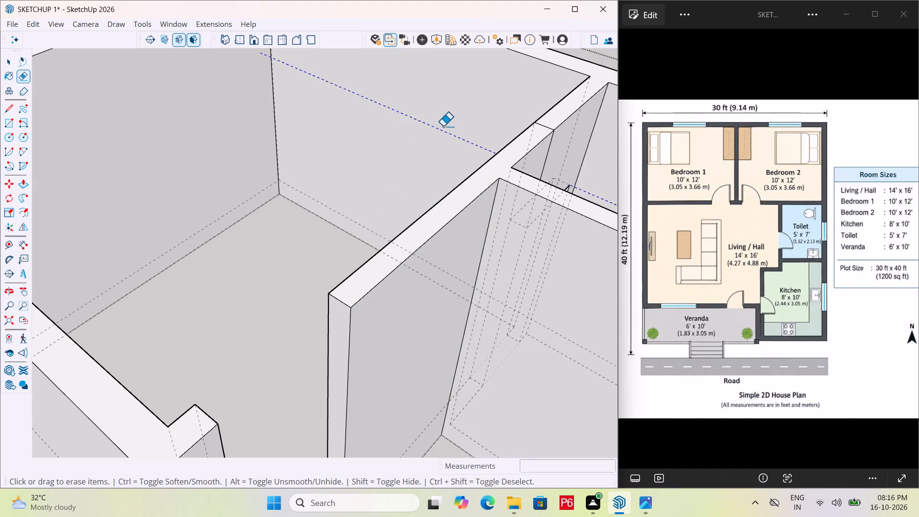
drag(443, 126, 444, 125)
click(446, 124)
Erase the leftover guide crossing the living hall and Bedroom 1.
scroll(369, 156, down, 5)
scroll(322, 246, down, 6)
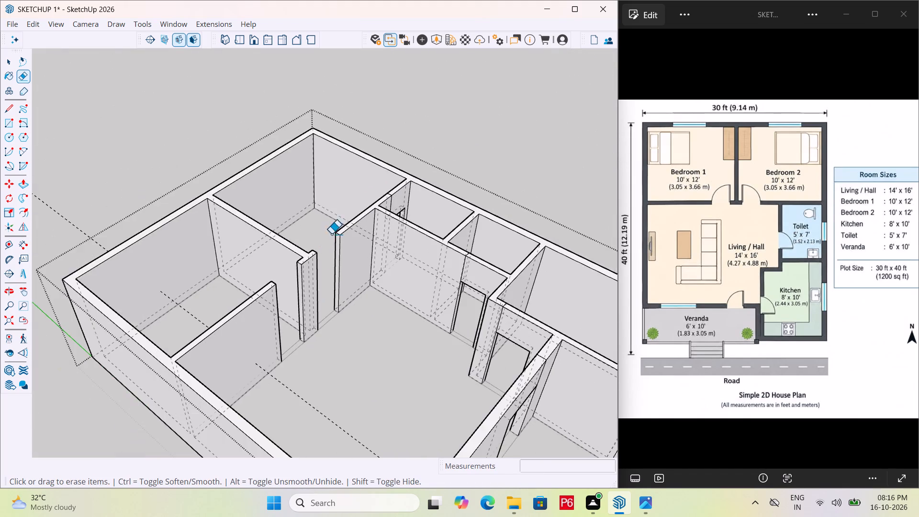
scroll(340, 230, down, 6)
scroll(338, 241, up, 7)
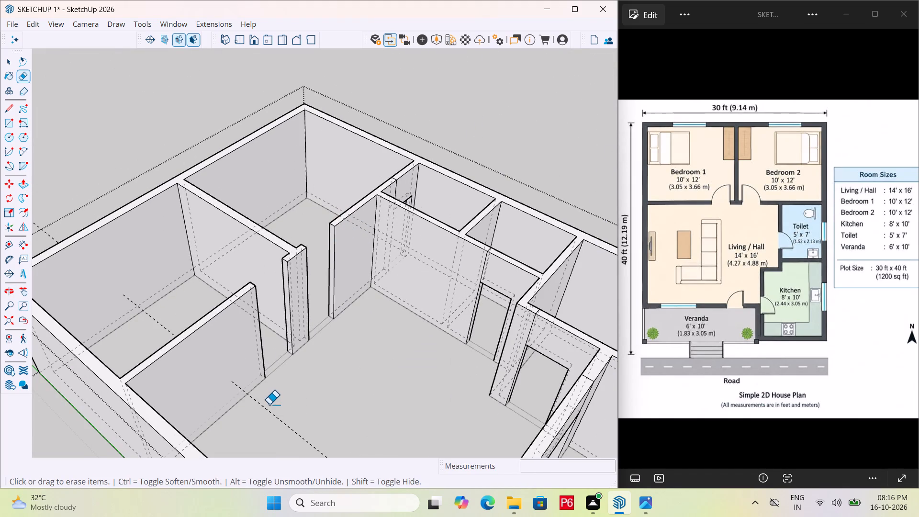
triple_click(269, 407)
click(269, 409)
click(265, 413)
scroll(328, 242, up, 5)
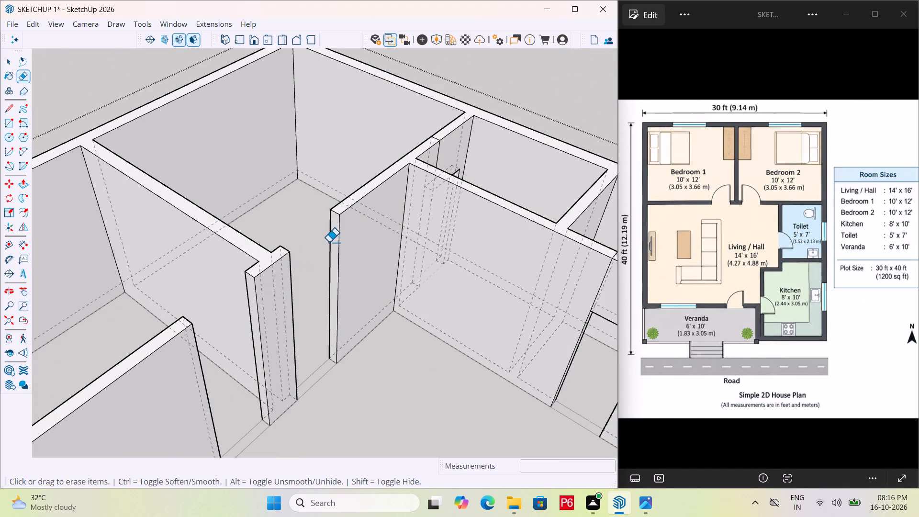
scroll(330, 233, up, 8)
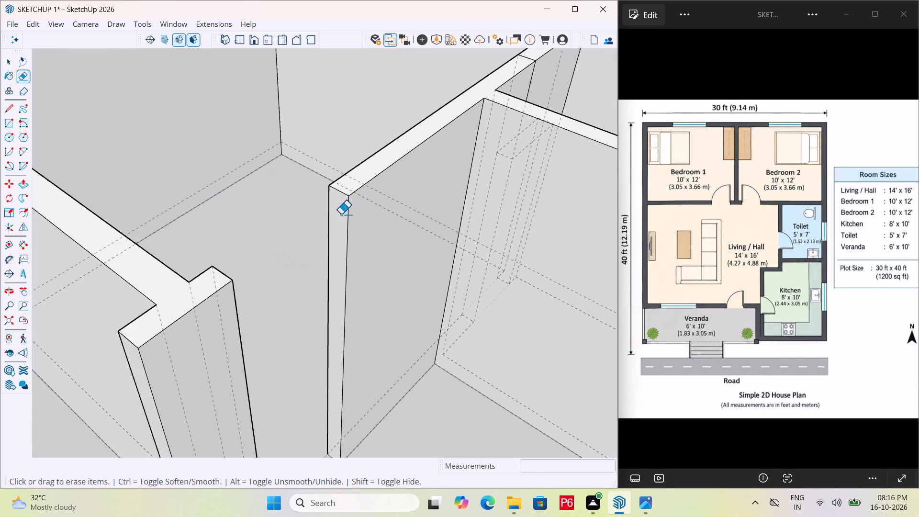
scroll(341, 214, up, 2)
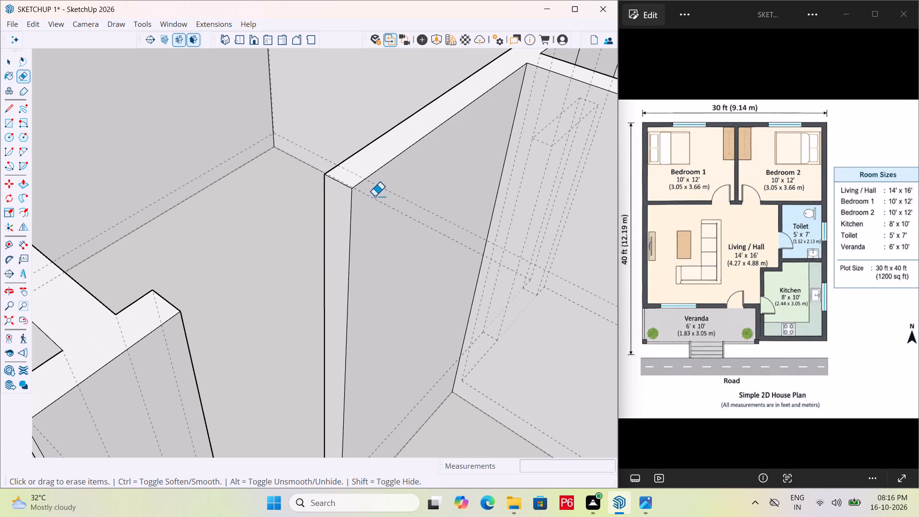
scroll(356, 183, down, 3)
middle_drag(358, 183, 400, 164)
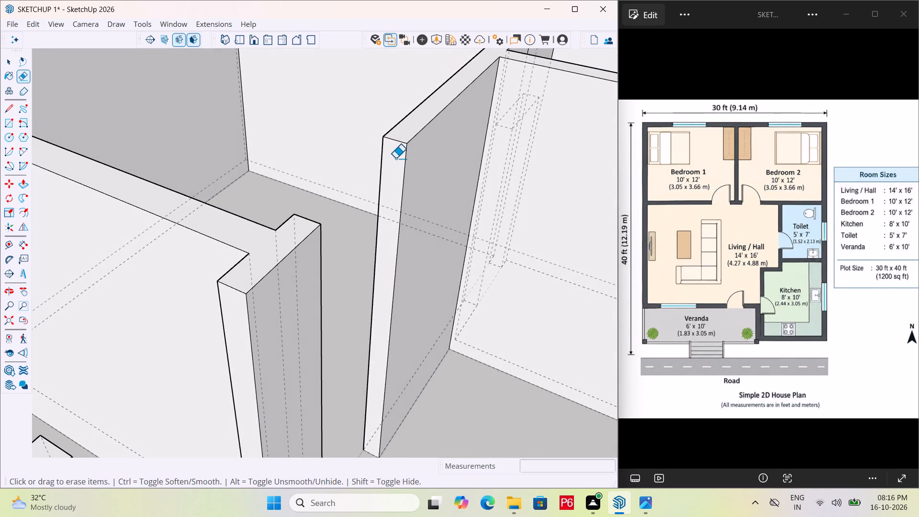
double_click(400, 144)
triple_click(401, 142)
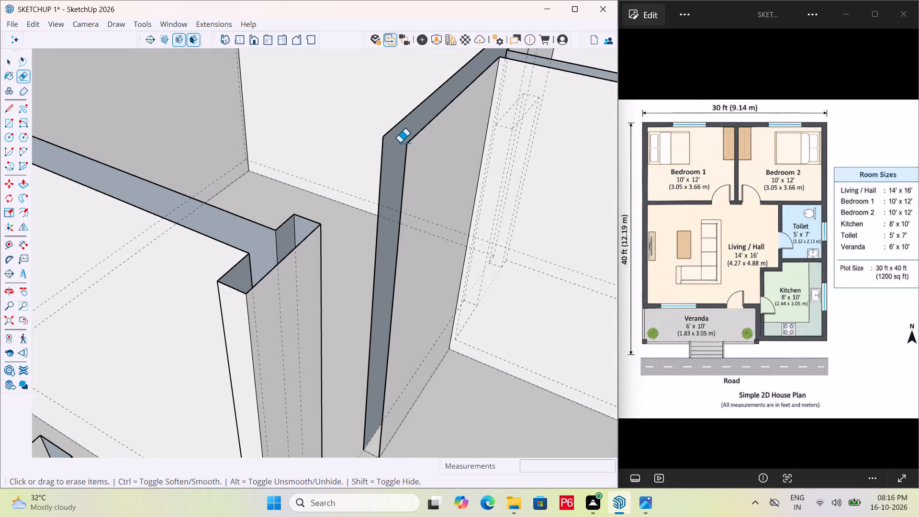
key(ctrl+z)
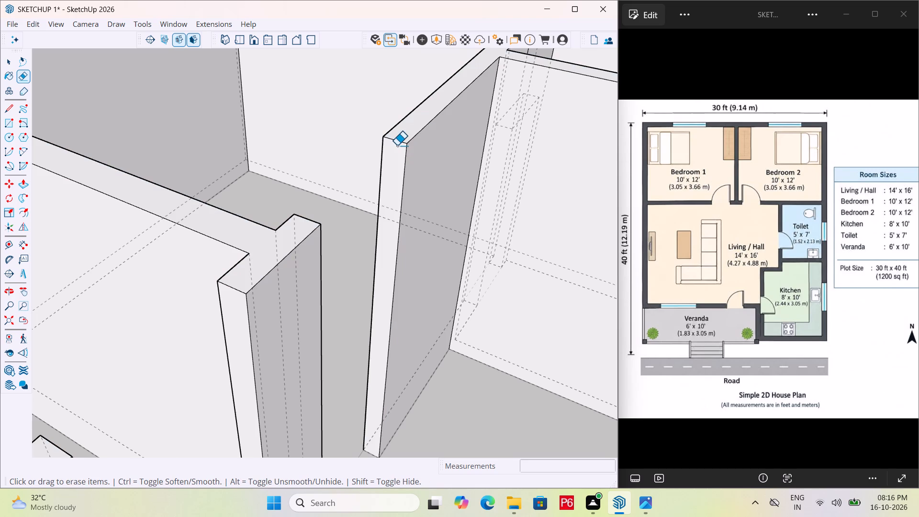
Place a guide 3' below the wall top on the wall-end jamb of the Bedroom 2 door opening.
key(t)
click(397, 144)
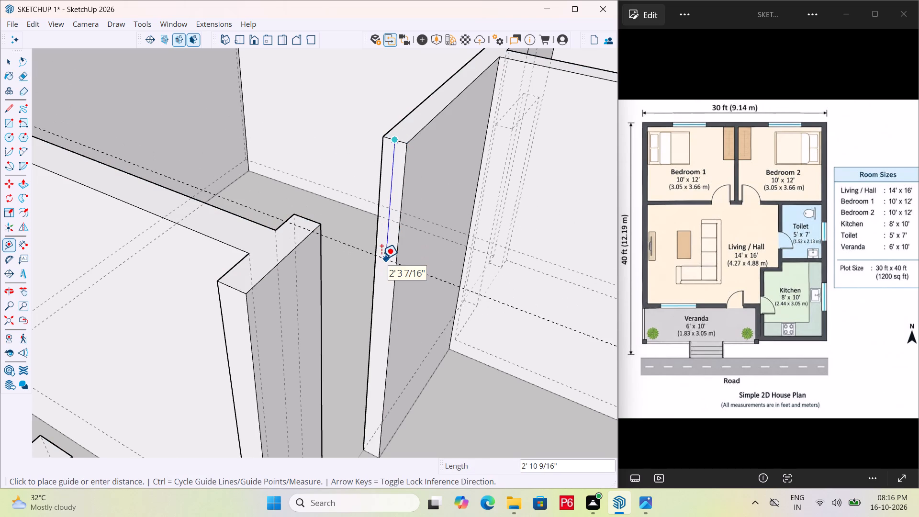
key(3)
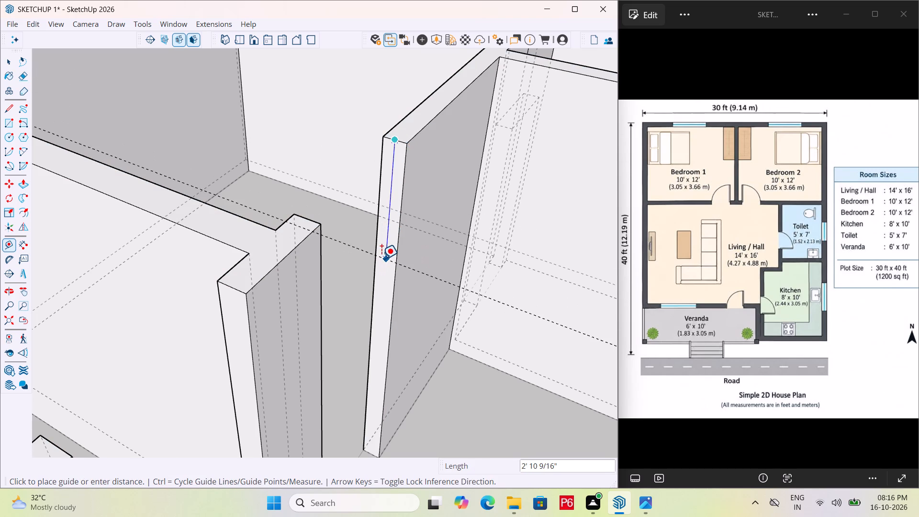
key(apostrophe)
key(Return)
Draw a 6" line across the Bedroom 2 door jamb along the 3' guide, splitting the jamb face.
scroll(383, 287, up, 3)
key(l)
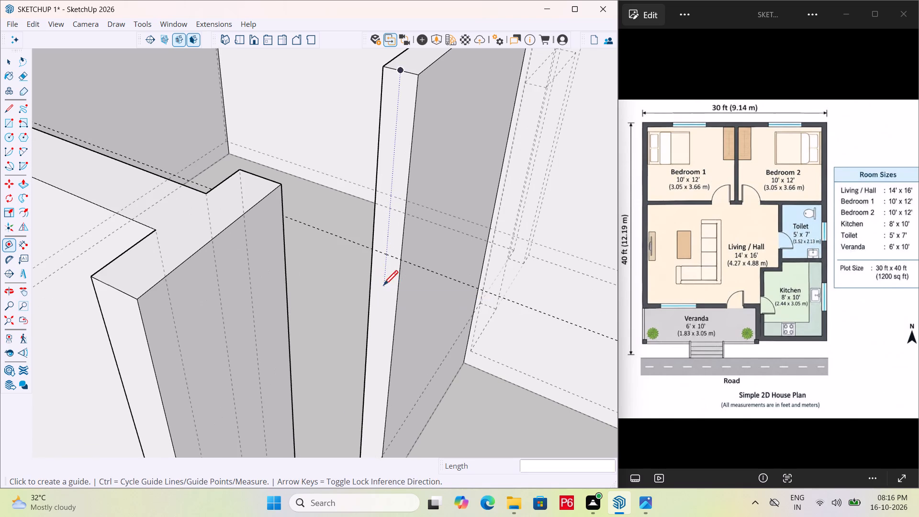
drag(374, 250, 379, 250)
click(402, 261)
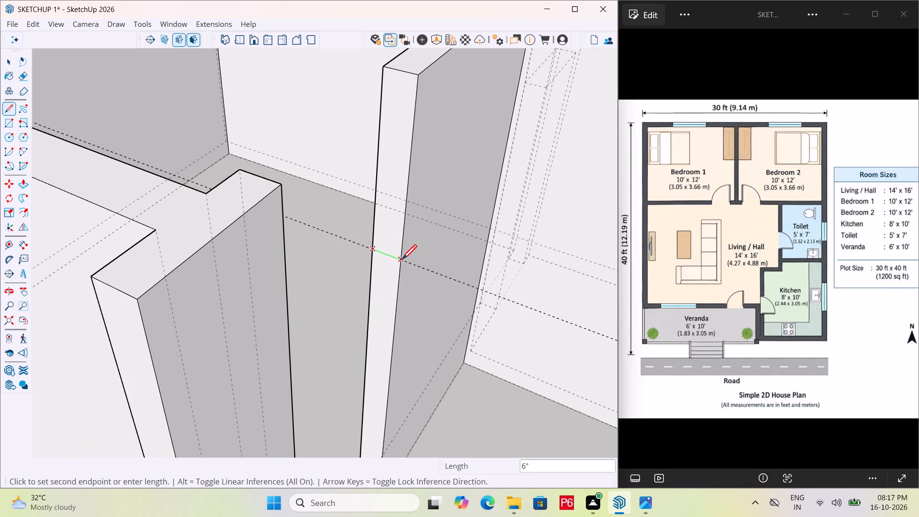
Push/Pull the upper part of the Bedroom 2 door jamb 3' to the opposite wall, forming the lintel.
key(p)
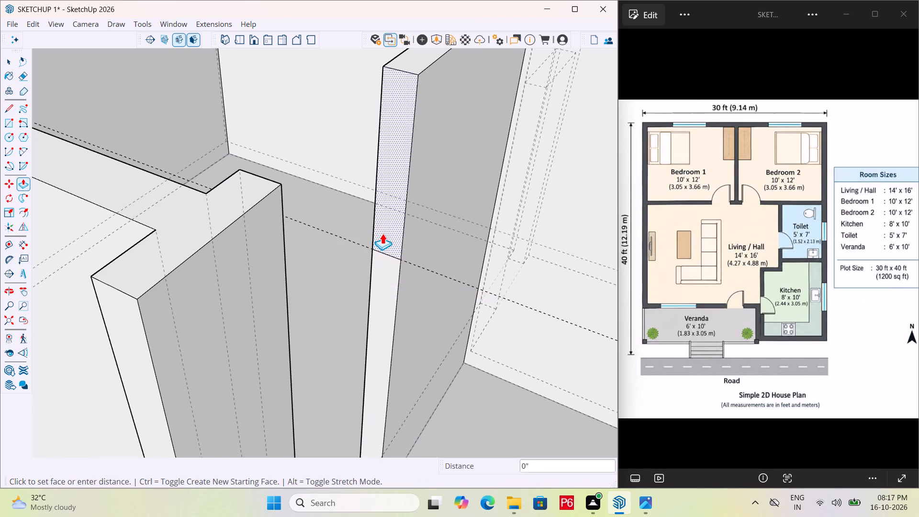
click(382, 233)
click(285, 292)
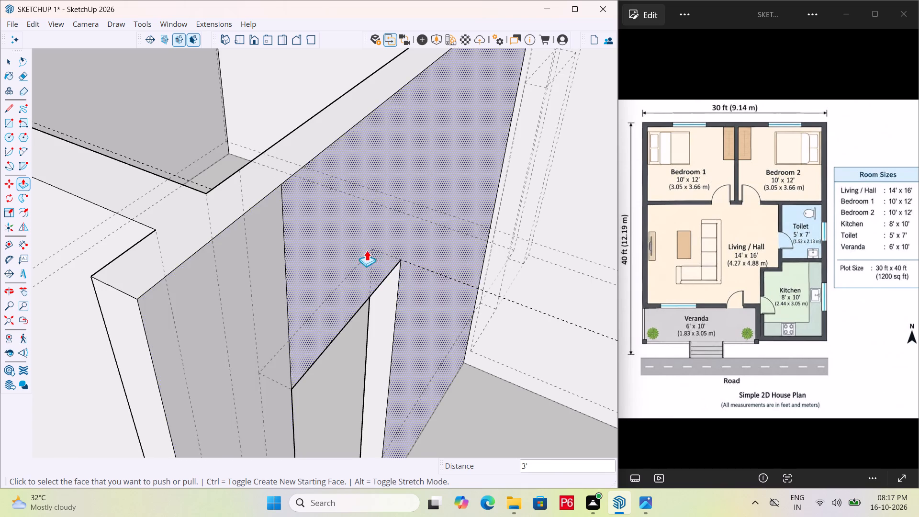
Erase the leftover guide running past the Bedroom 2 door lintel.
scroll(366, 250, down, 2)
key(e)
drag(428, 273, 431, 269)
click(431, 269)
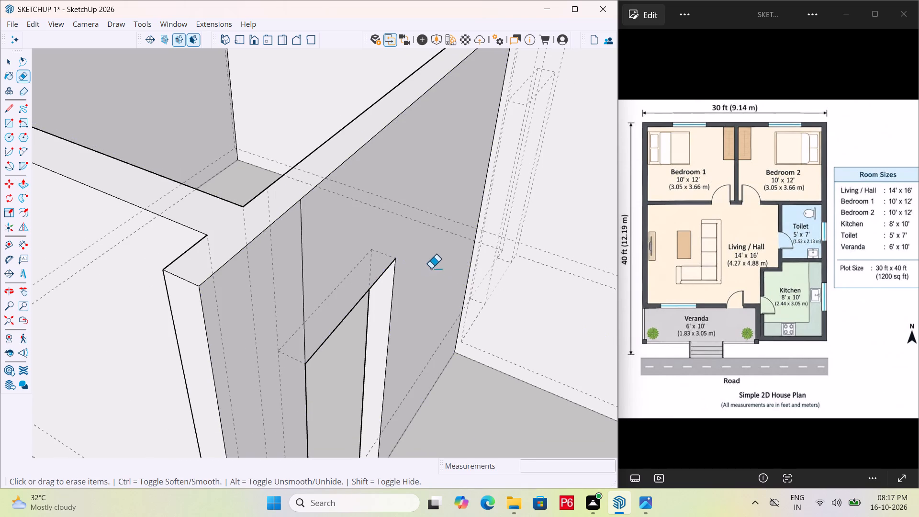
Place a guide 3' below the wall top on the wall-end jamb of the Bedroom 1 door opening.
scroll(370, 237, down, 6)
scroll(324, 256, down, 6)
scroll(396, 270, down, 4)
middle_drag(375, 293, 214, 294)
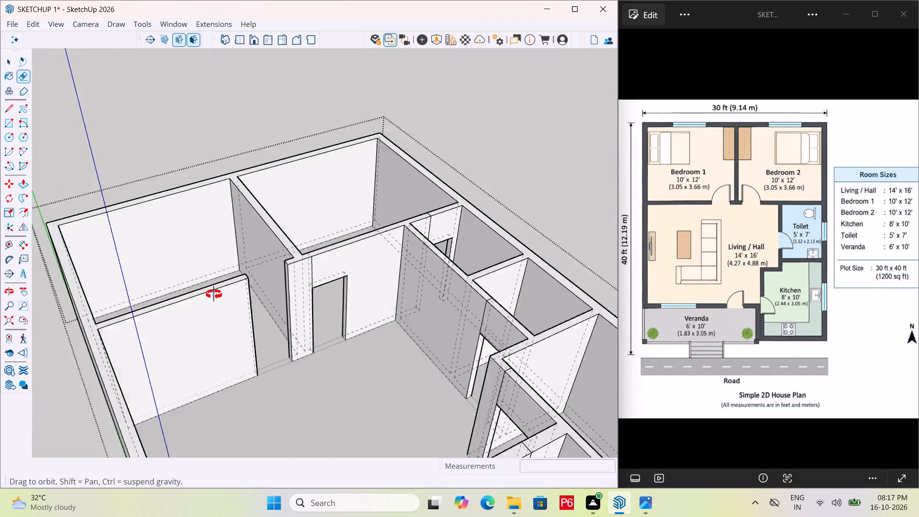
middle_drag(214, 294, 337, 280)
scroll(322, 282, up, 11)
middle_click(327, 285)
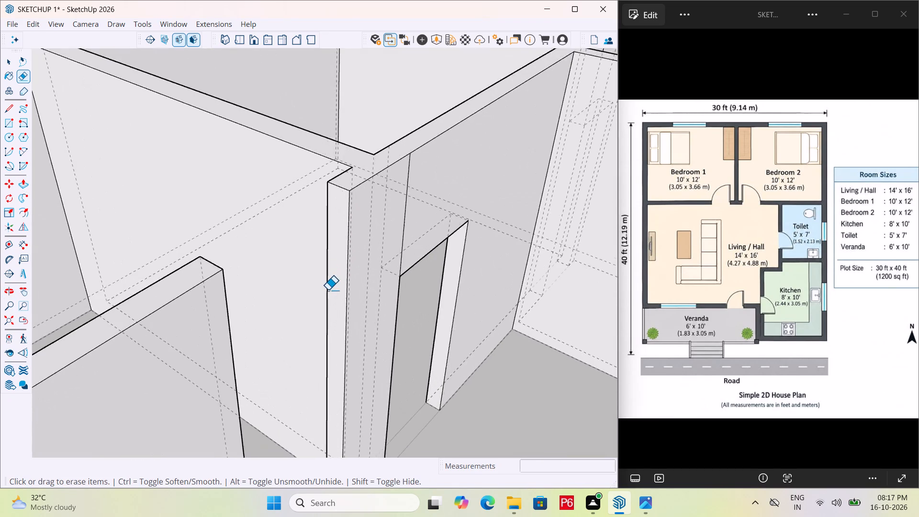
scroll(328, 290, up, 2)
key(l)
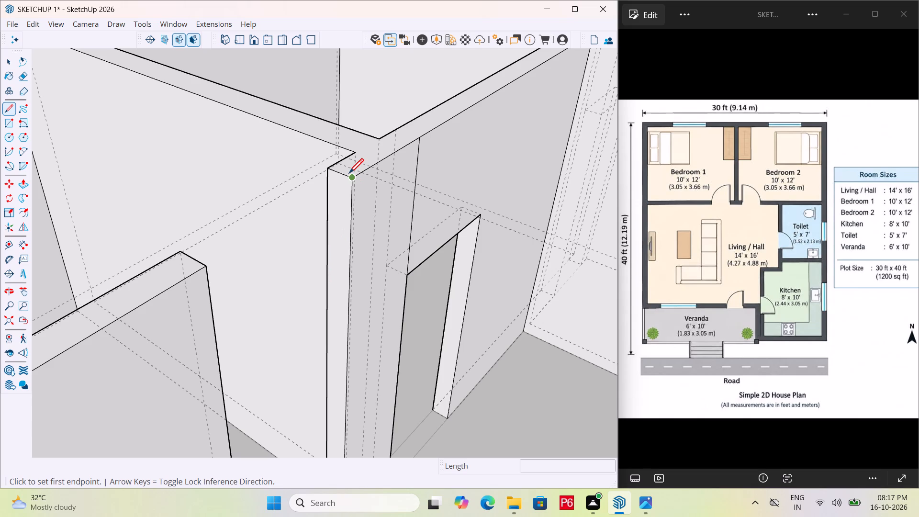
key(t)
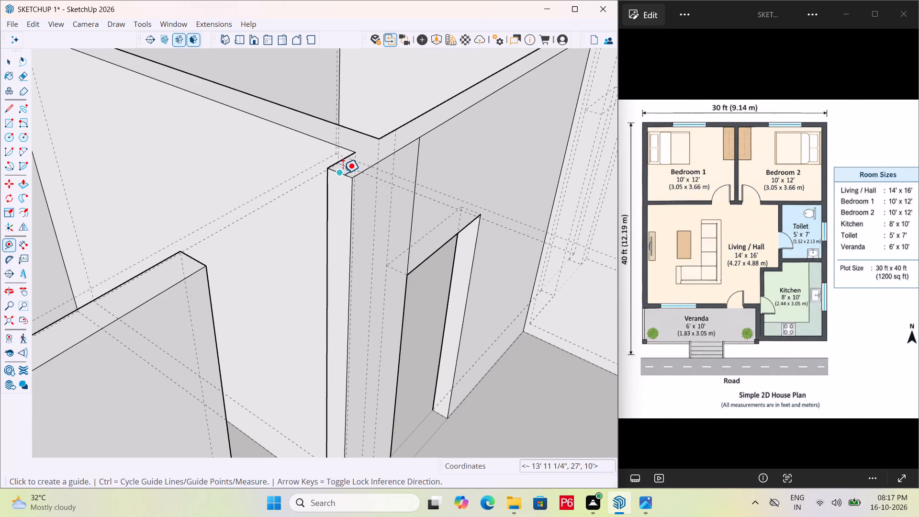
click(343, 174)
text(3')
key(Return)
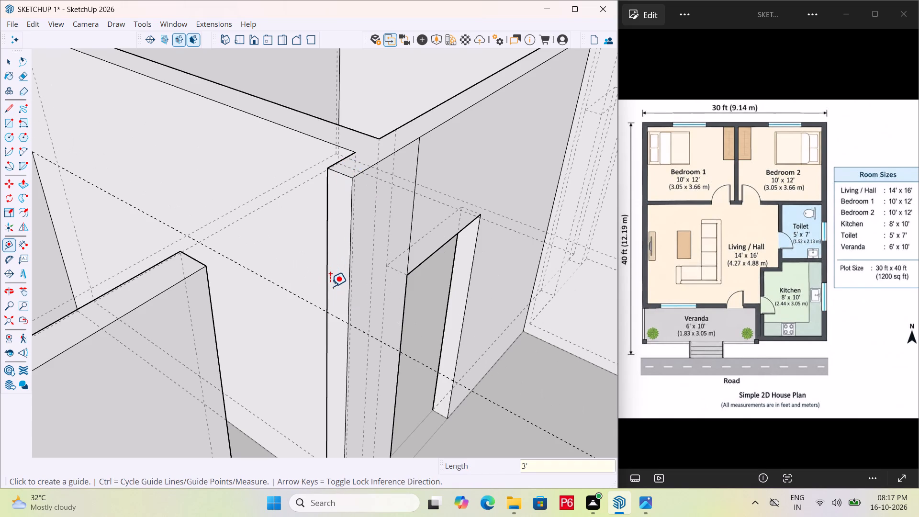
Draw a 6" line across the Bedroom 1 door jamb along the 3' guide, splitting the jamb face.
scroll(334, 322, up, 3)
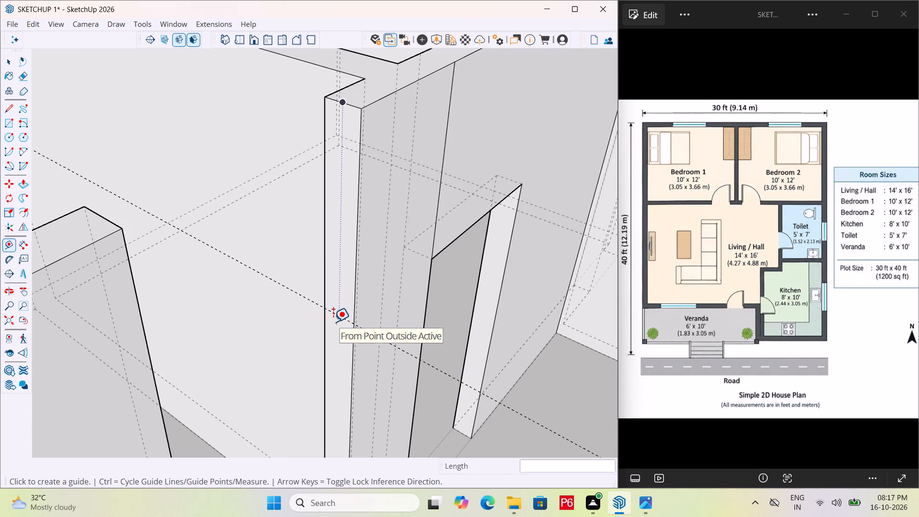
key(l)
click(327, 308)
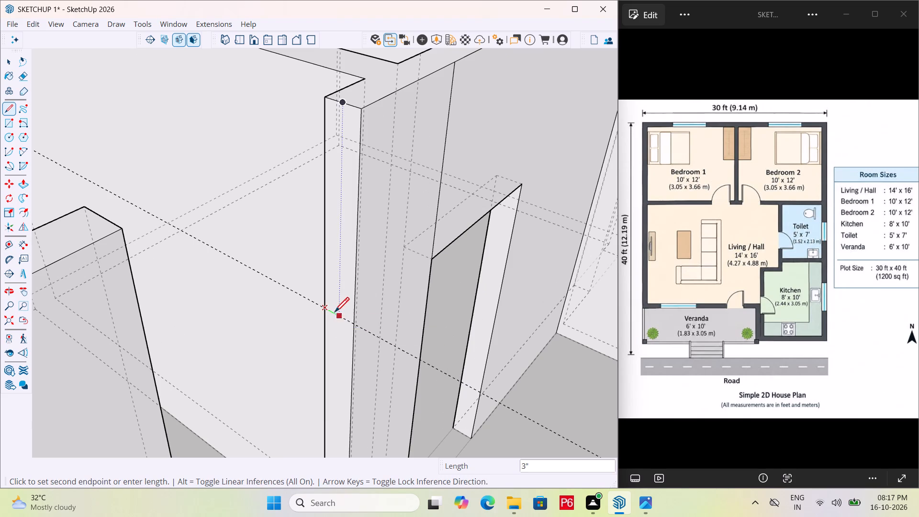
click(352, 326)
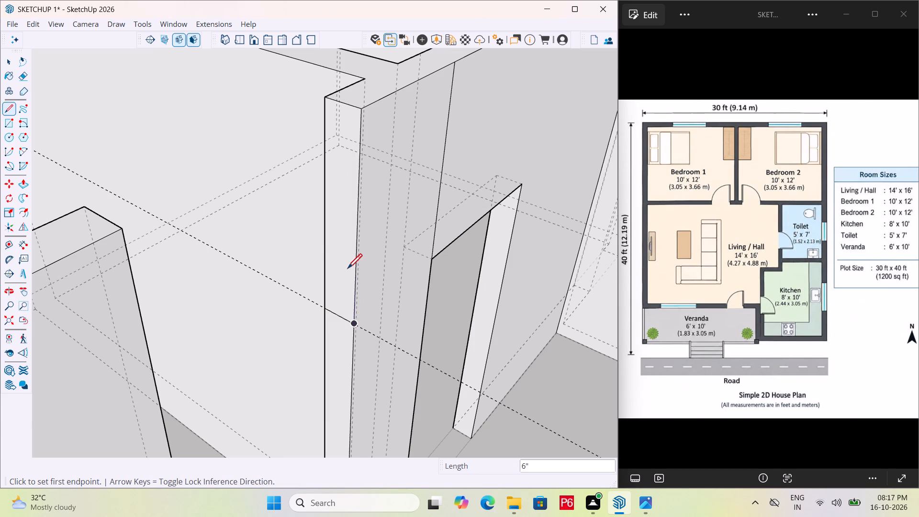
Push/Pull the upper part of the Bedroom 1 door jamb 3' to the opposite wall, forming the lintel.
key(p)
click(343, 245)
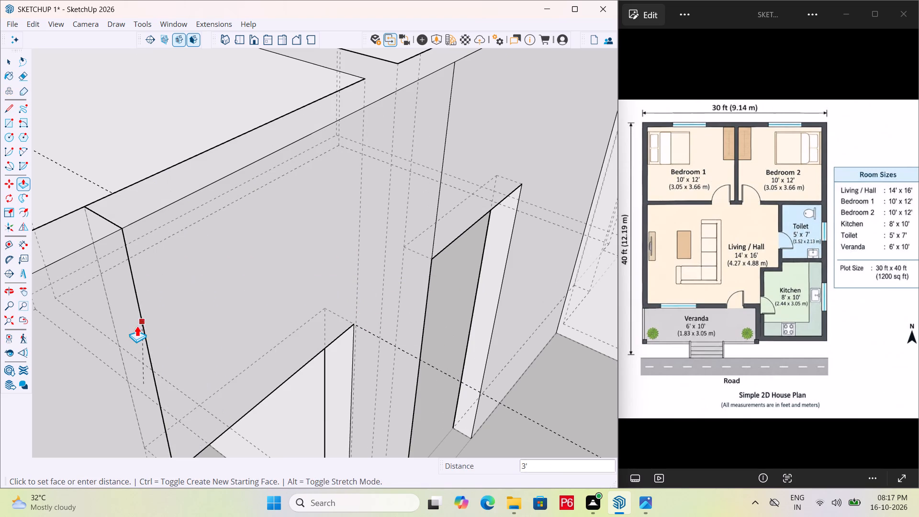
click(141, 325)
scroll(241, 254, down, 5)
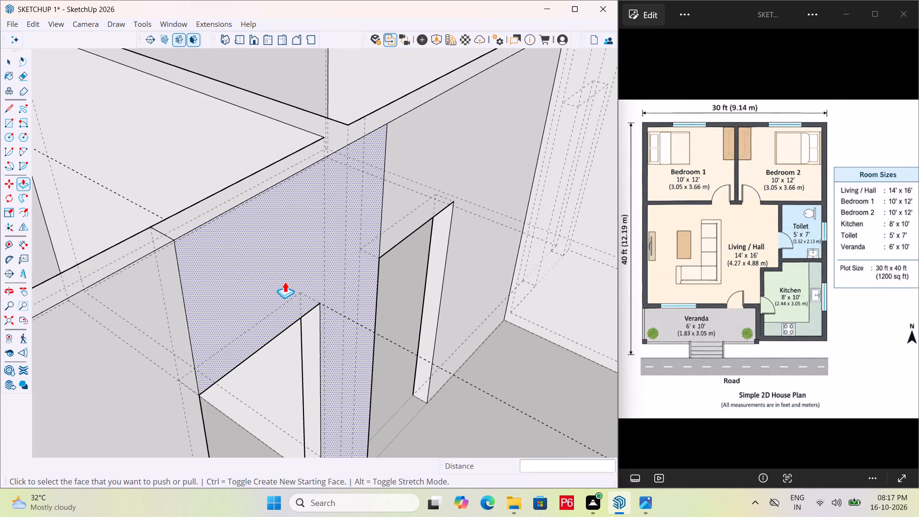
Erase the leftover guide at the Bedroom 1 door lintel.
key(e)
double_click(131, 202)
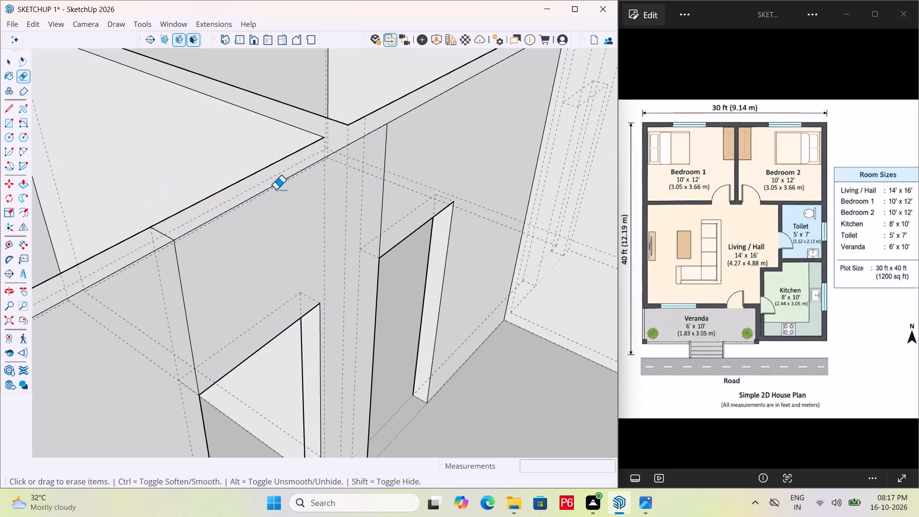
Save the model.
scroll(276, 190, down, 5)
key(ctrl+s)
key(ctrl+s)
ctrl+scroll(290, 225, down, 1)
key(ctrl+s)
key(ctrl+s)
key(ctrl+s)
ctrl+scroll(326, 197, down, 4)
key(ctrl+s)
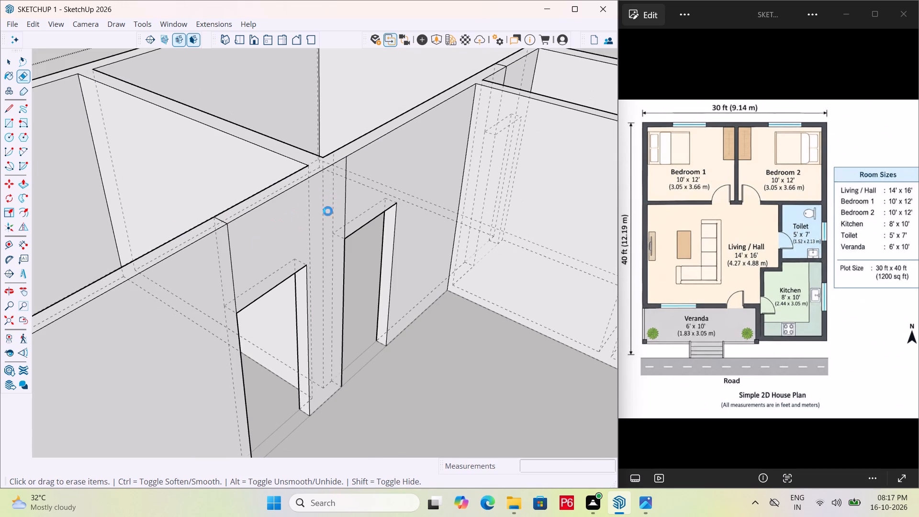
ctrl+scroll(328, 211, down, 2)
key(ctrl+s)
key(ctrl+s)
ctrl+scroll(331, 218, down, 7)
Draw a 6" line across the top of the living hall–toilet wall, near the toilet corner farther from Bedroom 2.
middle_drag(397, 264, 356, 288)
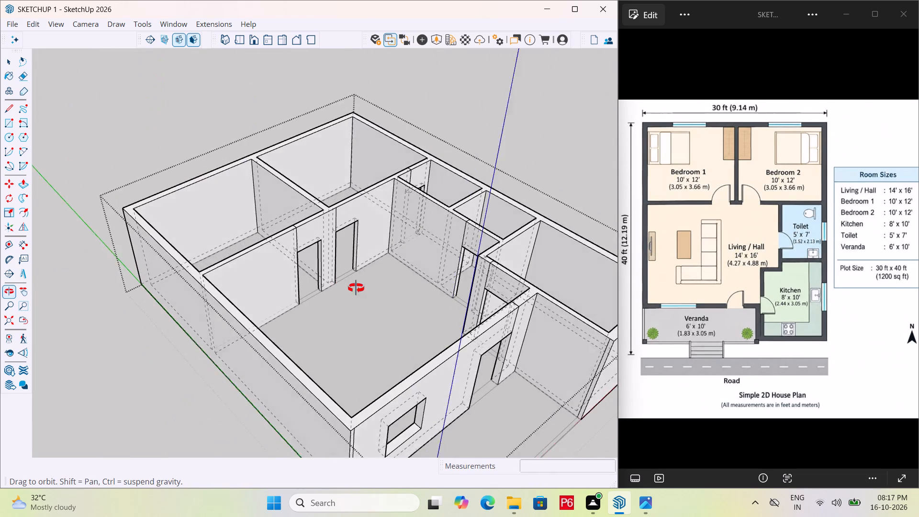
middle_drag(356, 288, 360, 292)
scroll(169, 256, down, 6)
scroll(395, 218, up, 6)
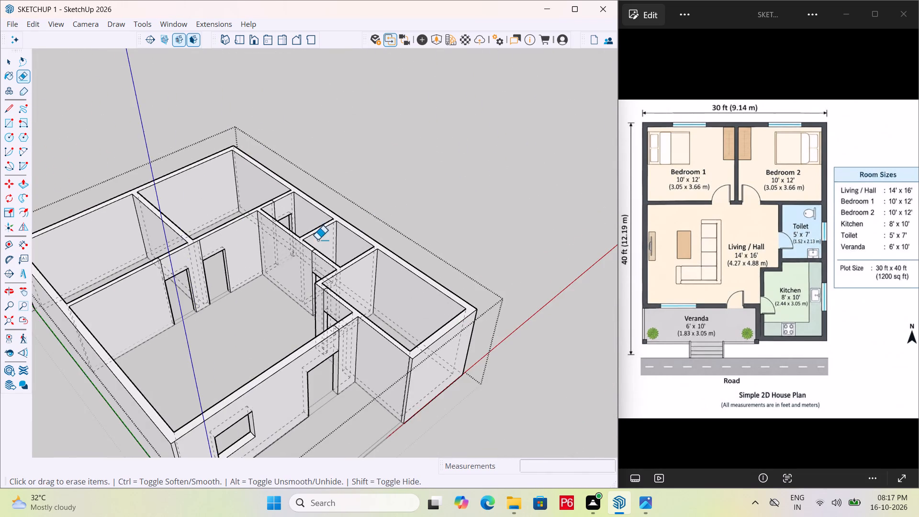
scroll(273, 237, up, 6)
middle_drag(300, 228, 293, 294)
scroll(293, 294, up, 6)
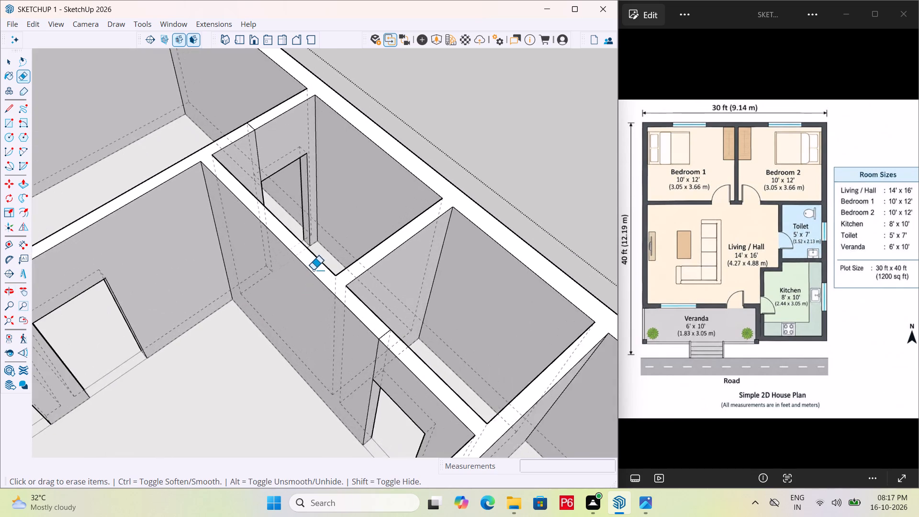
scroll(313, 270, up, 4)
middle_drag(330, 283, 366, 307)
scroll(339, 285, down, 1)
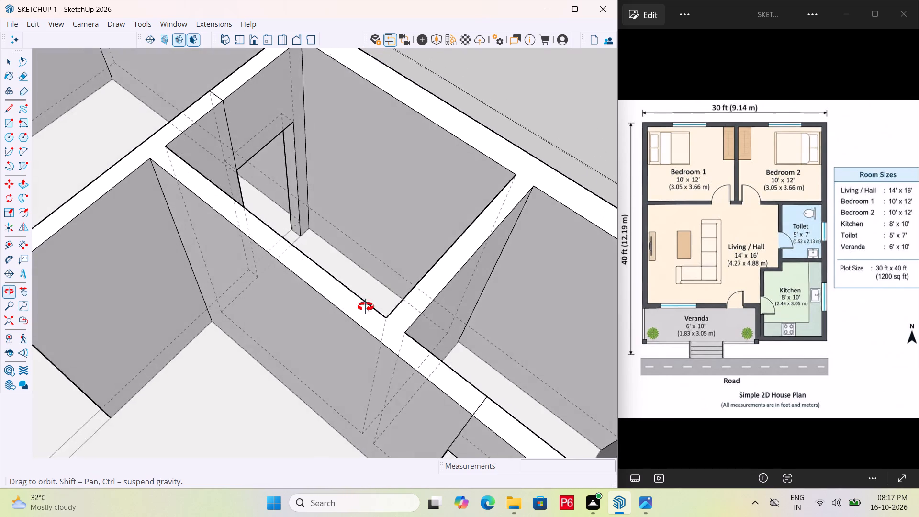
middle_drag(366, 307, 339, 296)
scroll(324, 297, up, 3)
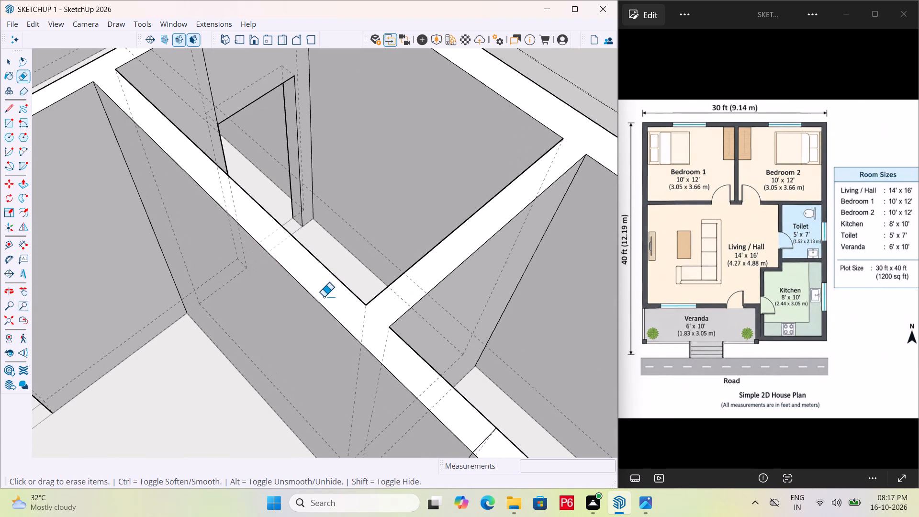
key(l)
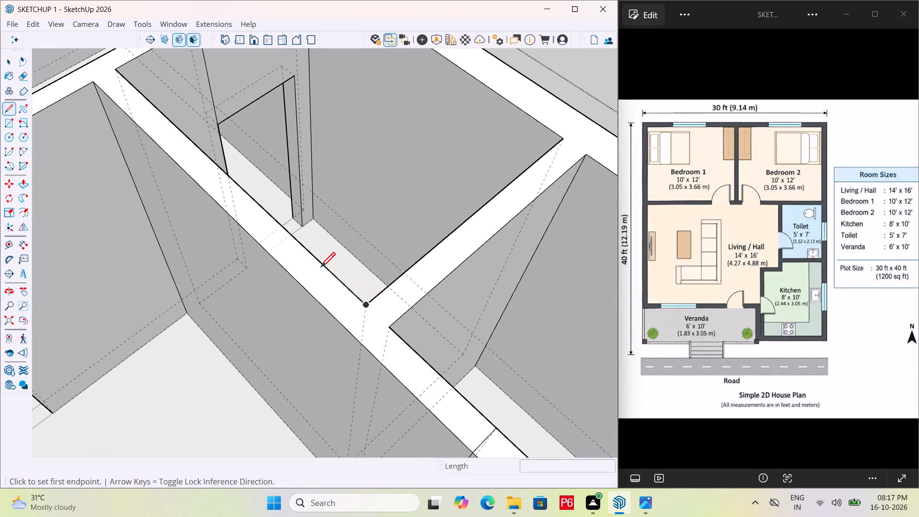
click(316, 262)
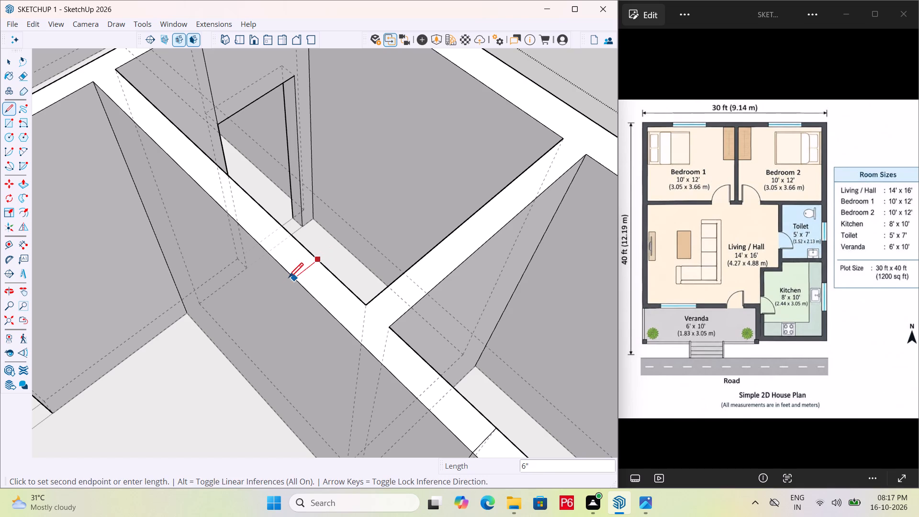
click(292, 278)
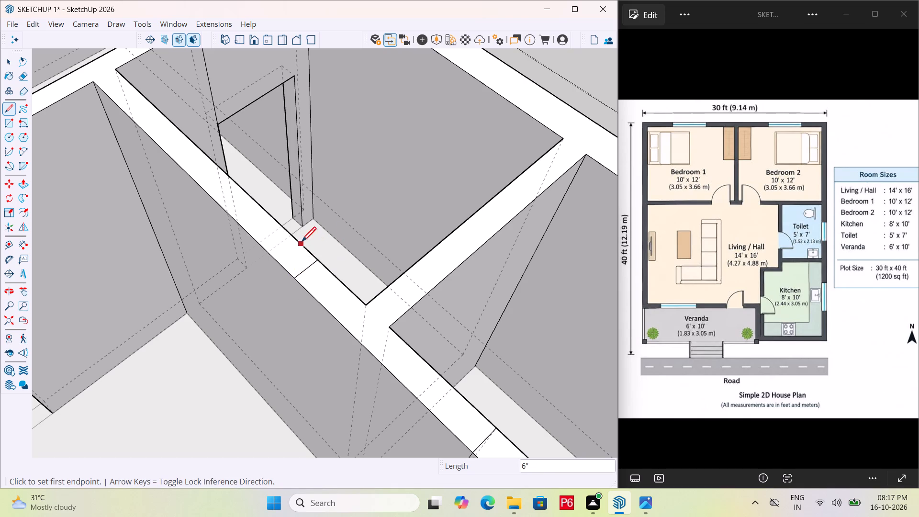
Place a guide 2'6" from the new line on the toilet wall top, toward Bedroom 2.
key(t)
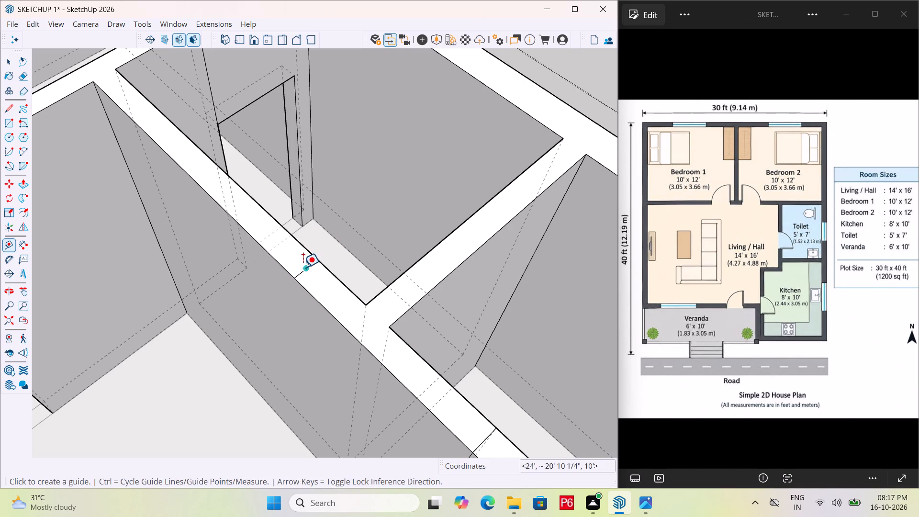
drag(303, 268, 303, 258)
middle_drag(270, 225, 336, 269)
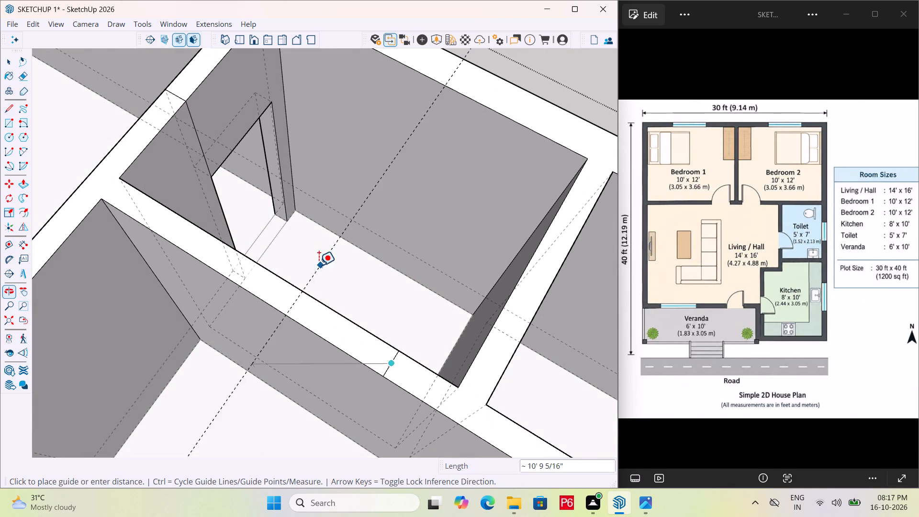
text(2'6)
key(shift+quotedbl)
key(Return)
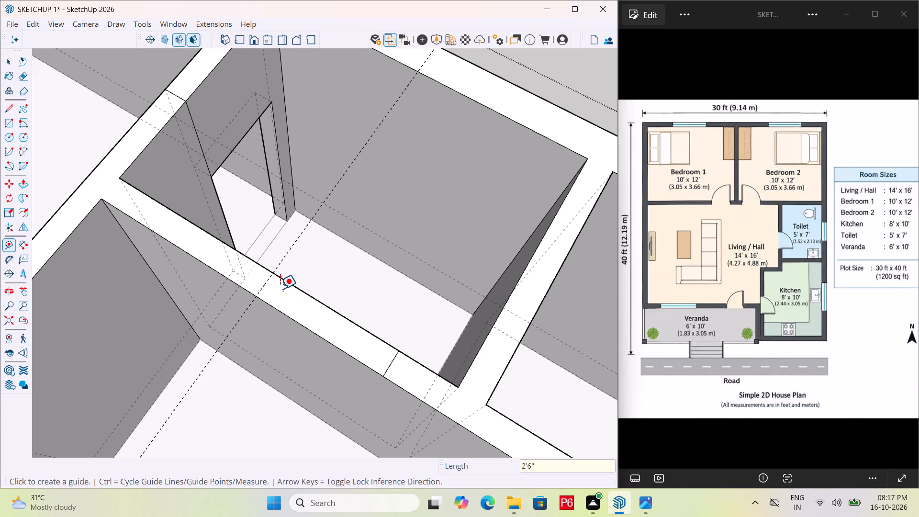
Draw a 6" line across the toilet wall top along the 2'6" guide, outlining the door opening.
scroll(291, 250, down, 3)
middle_drag(375, 281, 196, 324)
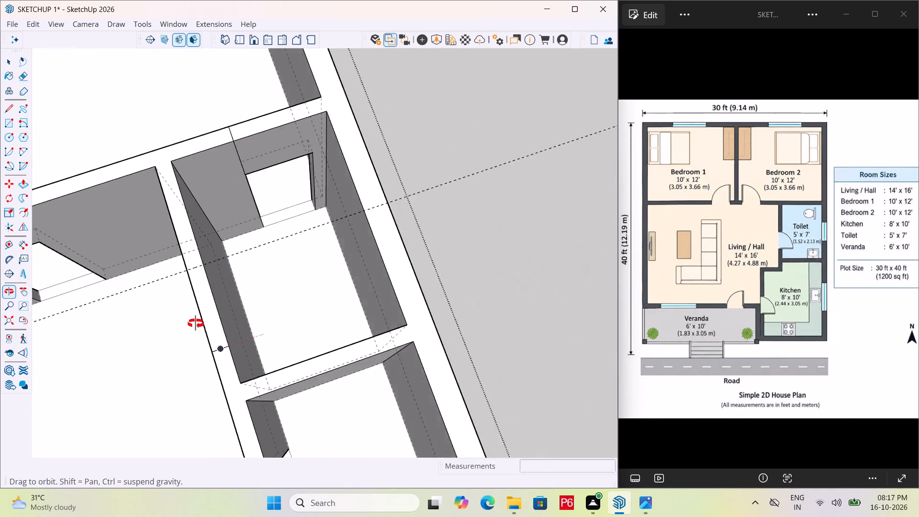
middle_drag(196, 324, 342, 292)
scroll(266, 306, up, 4)
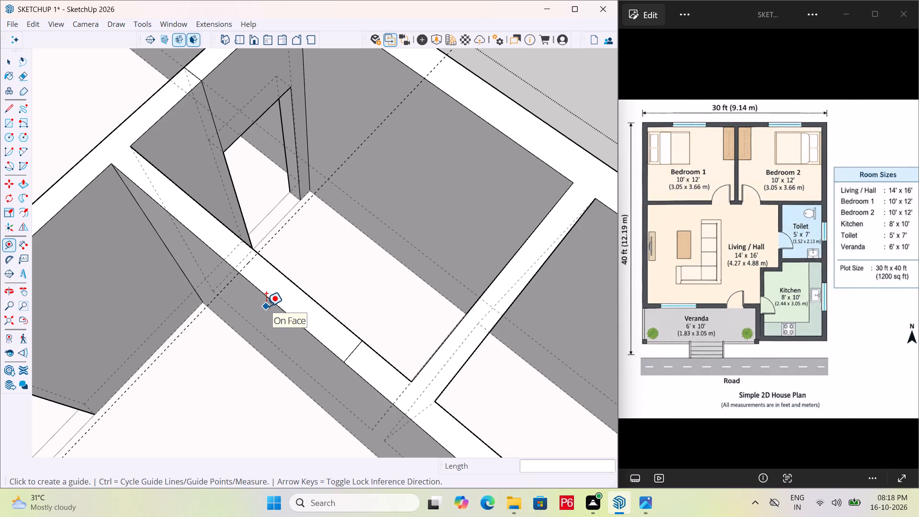
key(l)
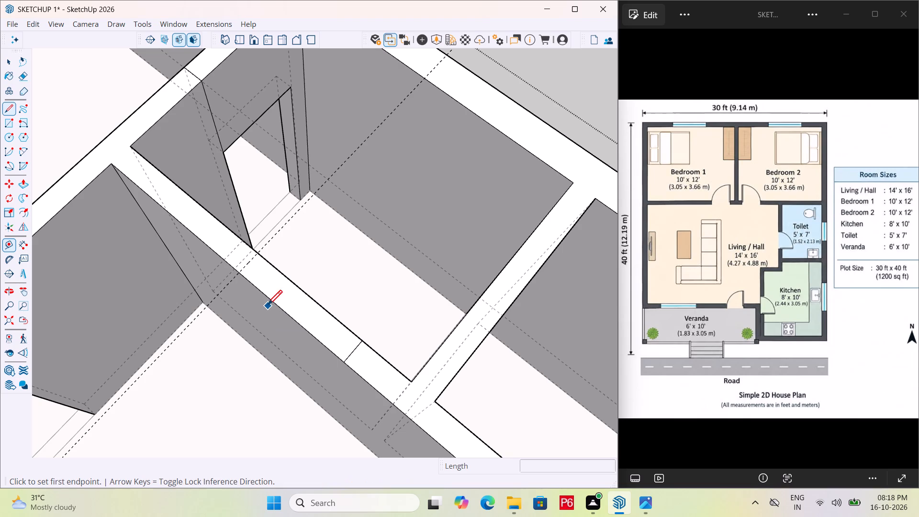
drag(238, 274, 242, 270)
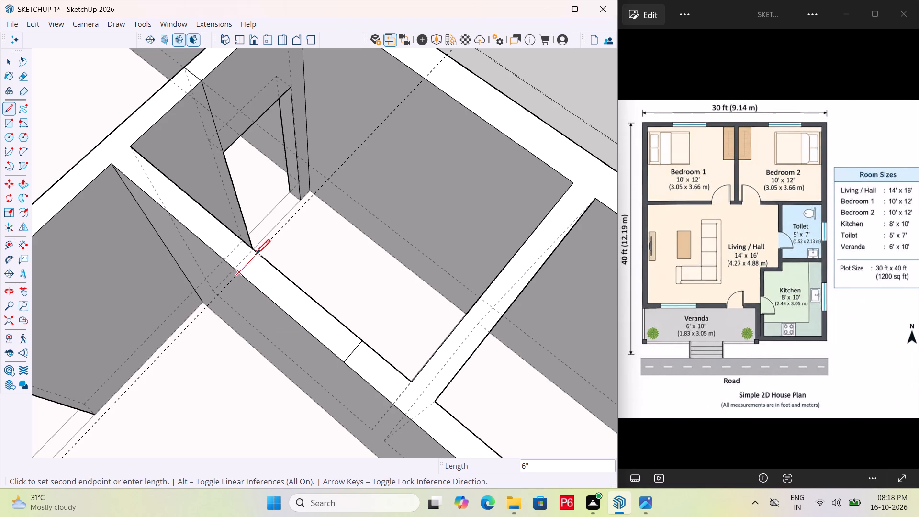
click(257, 254)
Erase the leftover guide crossing the toilet and living hall.
scroll(263, 266, down, 5)
middle_drag(292, 275, 314, 231)
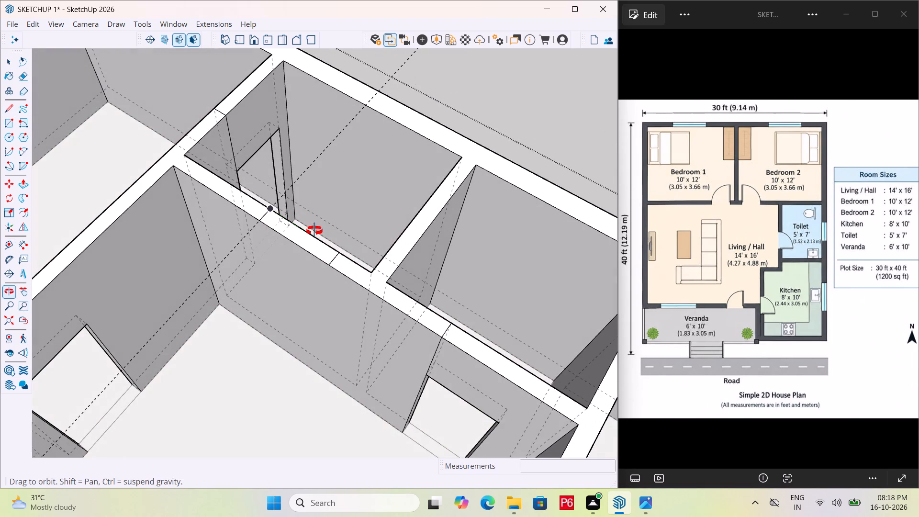
middle_drag(314, 231, 314, 231)
key(r)
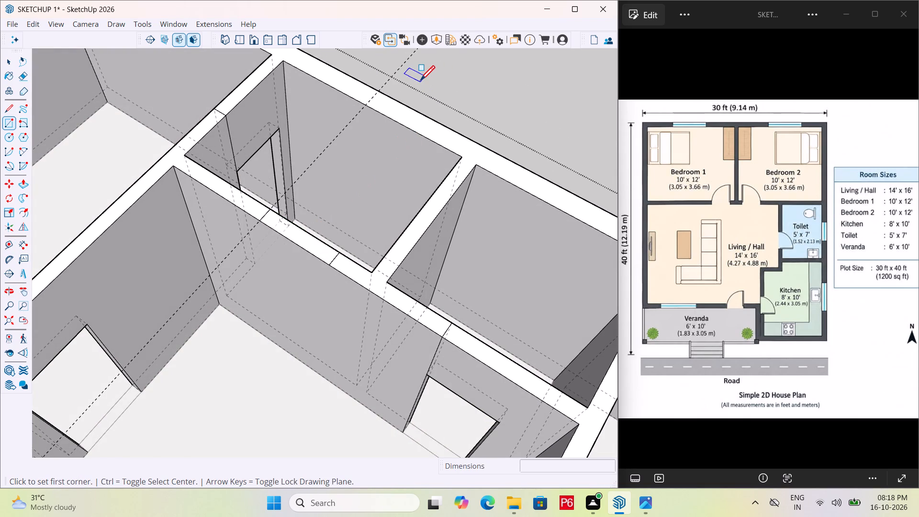
key(e)
click(408, 72)
click(400, 64)
drag(399, 65, 409, 70)
click(409, 70)
Push/Pull the 2'6" wall-top strip down 10' to the floor, cutting the toilet door opening.
scroll(295, 236, up, 4)
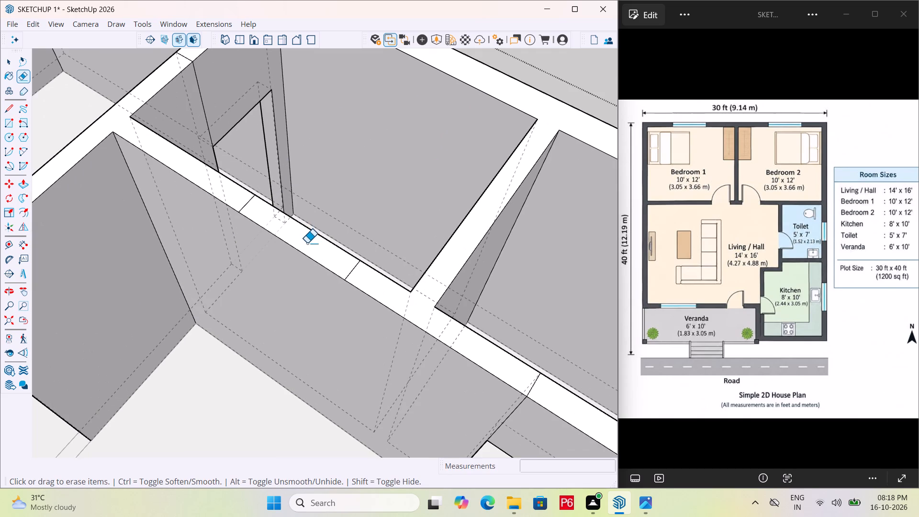
key(p)
click(303, 243)
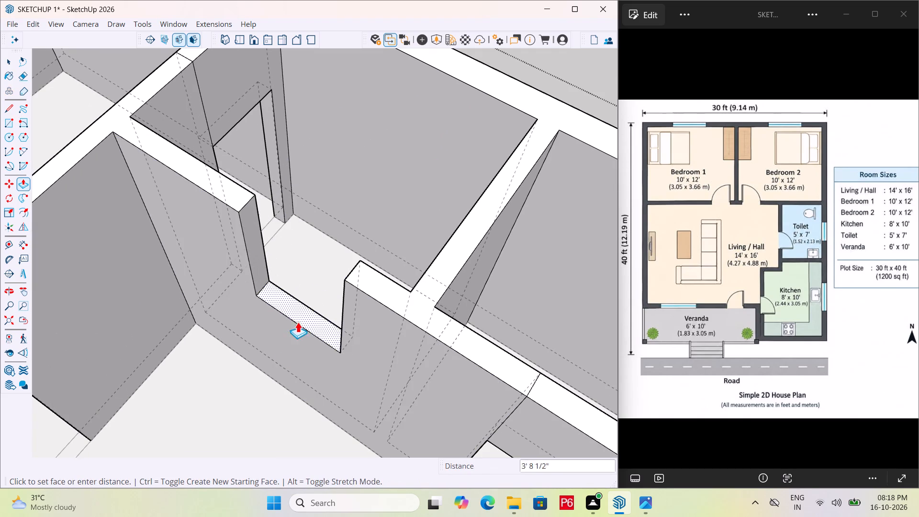
middle_drag(298, 322, 320, 244)
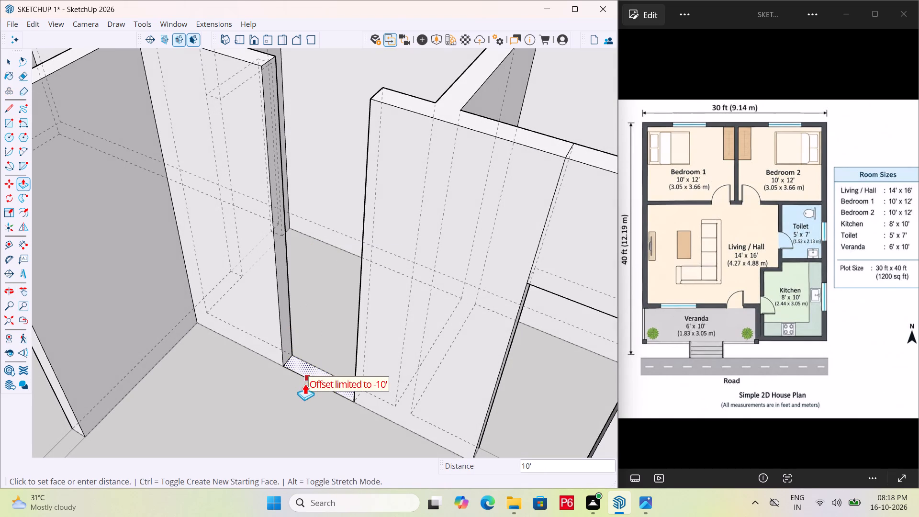
double_click(305, 383)
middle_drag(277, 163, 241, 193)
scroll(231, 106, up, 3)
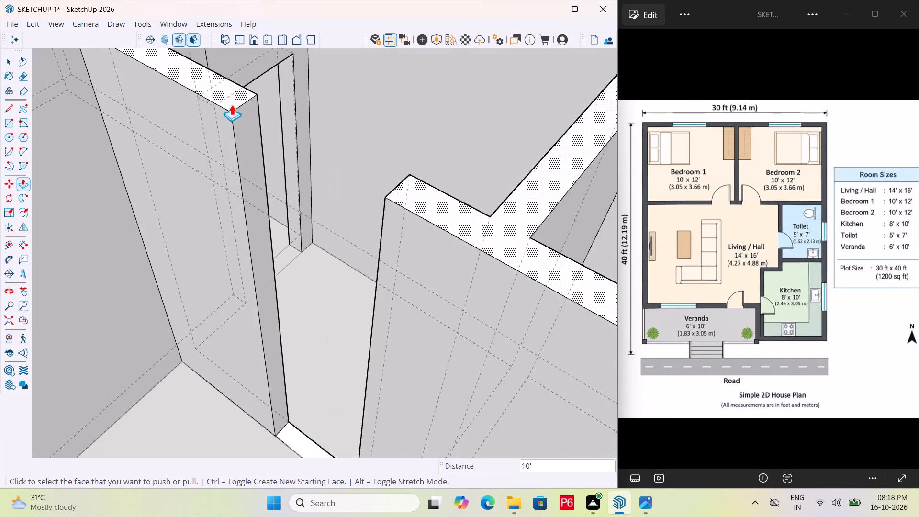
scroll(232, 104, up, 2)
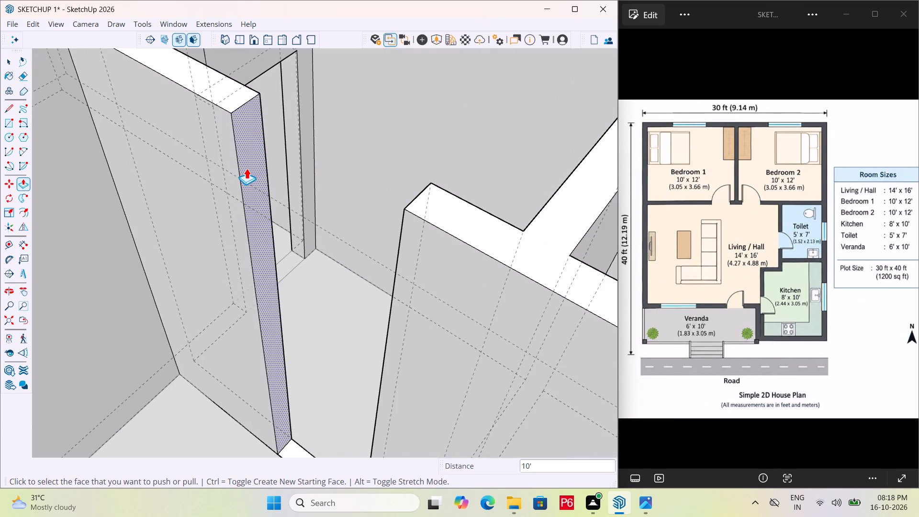
Save the model.
key(ctrl+s)
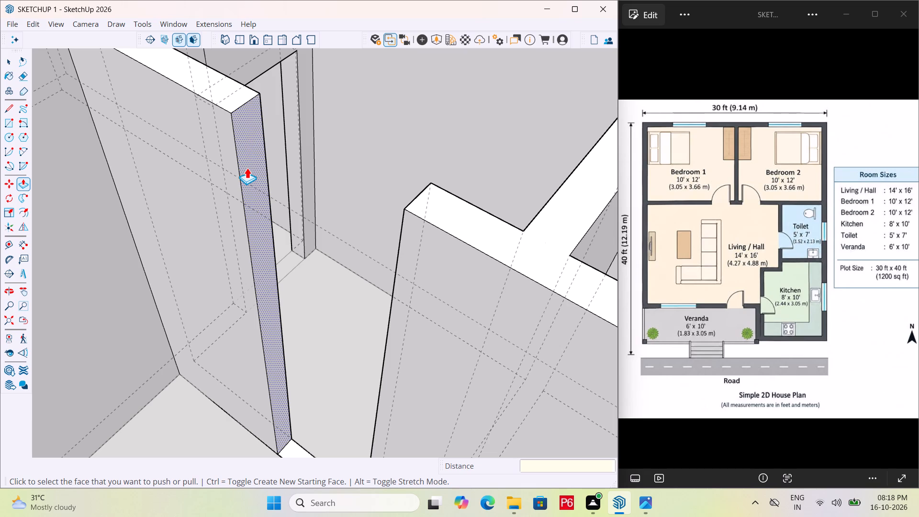
key(ctrl+s)
key(ctrl+s)
key(ctrl+s)
key(ctrl+s)
key(ctrl+s)
Place a guide 3' below the wall top on the toilet door opening's jamb face, on the Bedroom 2 side.
middle_drag(246, 160, 245, 137)
scroll(236, 174, down, 3)
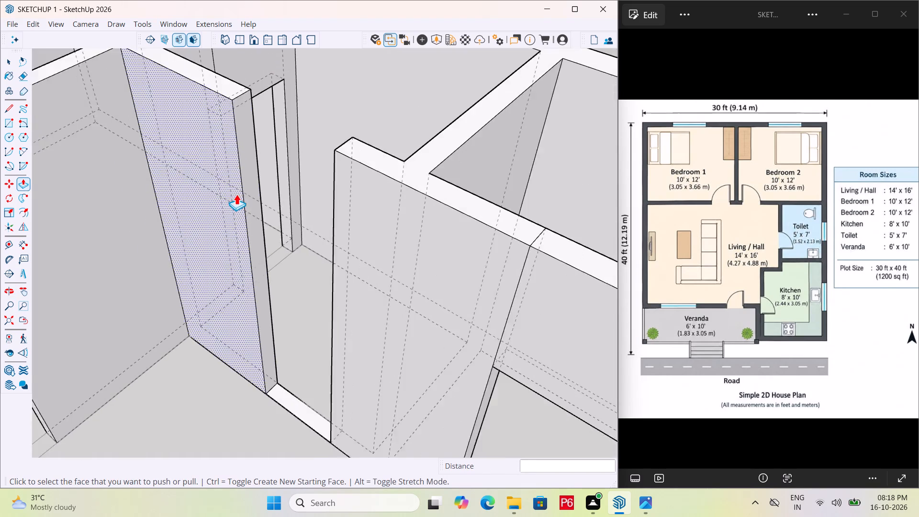
scroll(236, 194, down, 2)
middle_drag(282, 201, 252, 191)
scroll(326, 107, down, 6)
scroll(341, 168, down, 7)
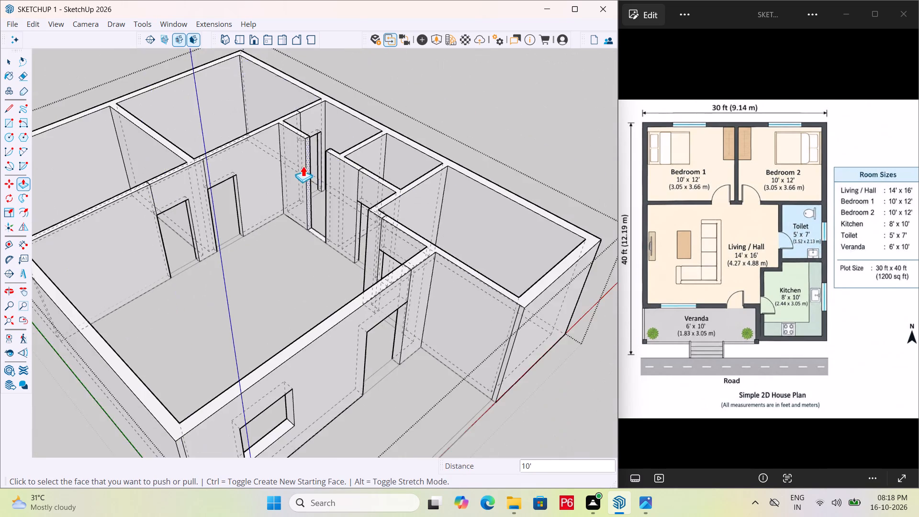
scroll(308, 165, down, 3)
middle_drag(272, 221, 192, 222)
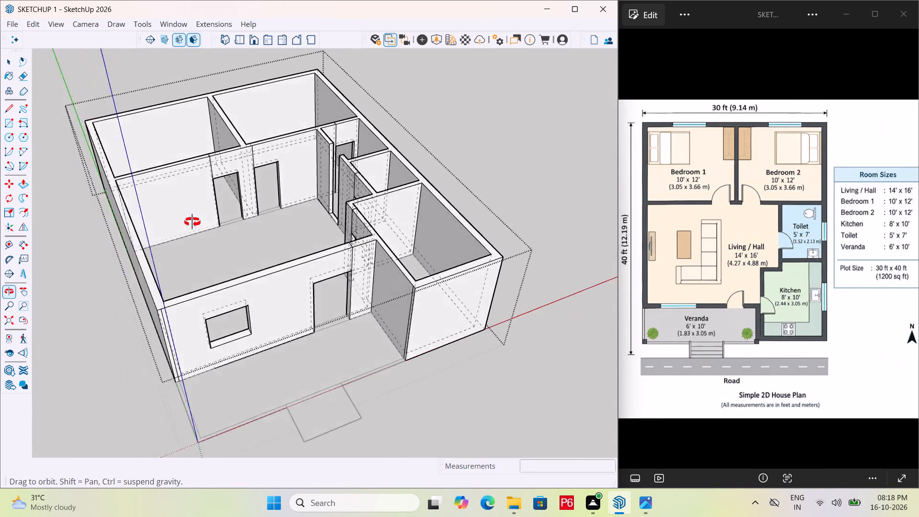
middle_drag(192, 222, 265, 196)
scroll(292, 158, up, 12)
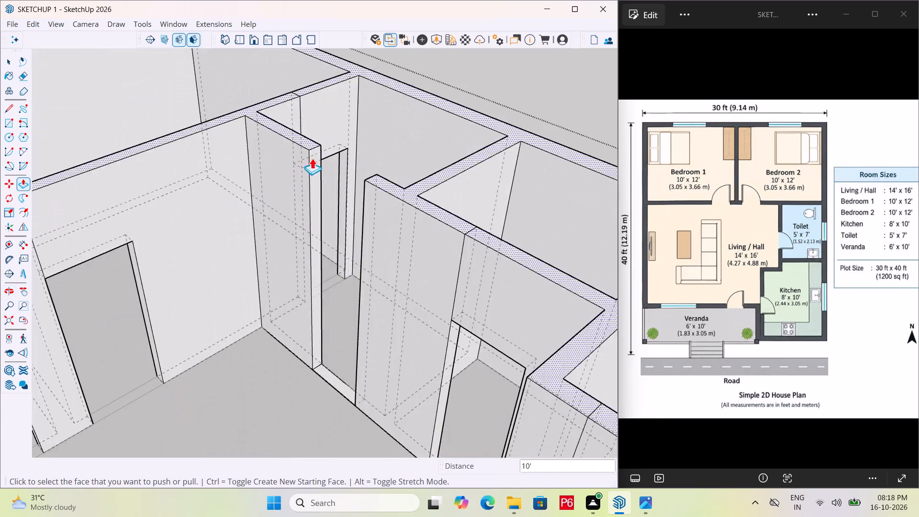
scroll(312, 158, up, 4)
middle_drag(284, 182, 288, 208)
scroll(284, 182, down, 9)
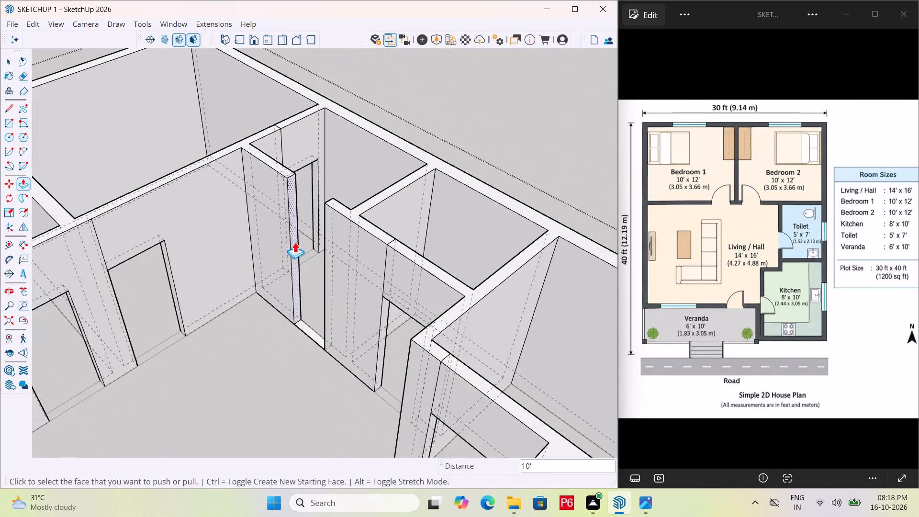
middle_drag(295, 242, 252, 262)
scroll(292, 202, up, 6)
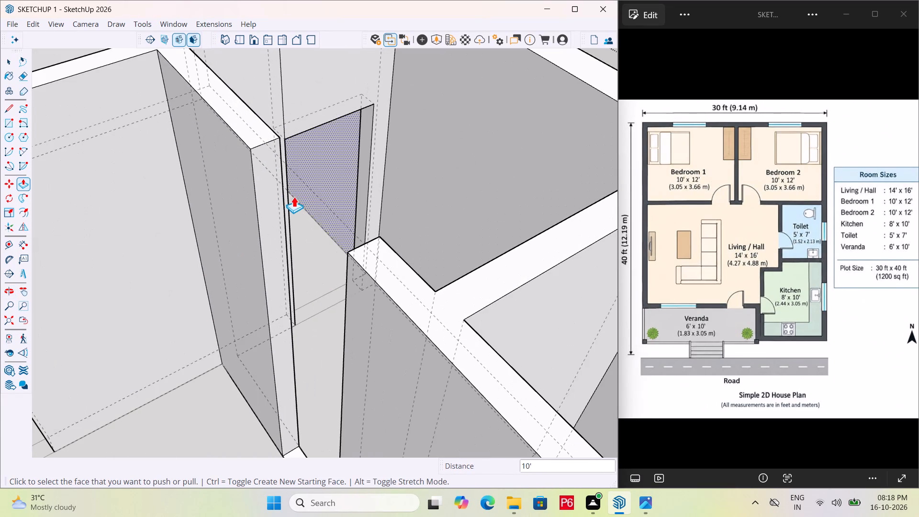
key(t)
click(266, 146)
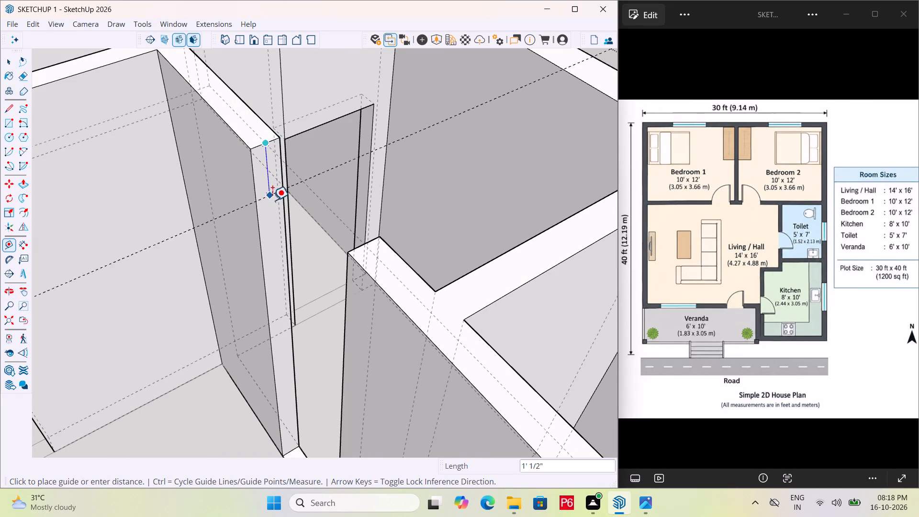
key(3)
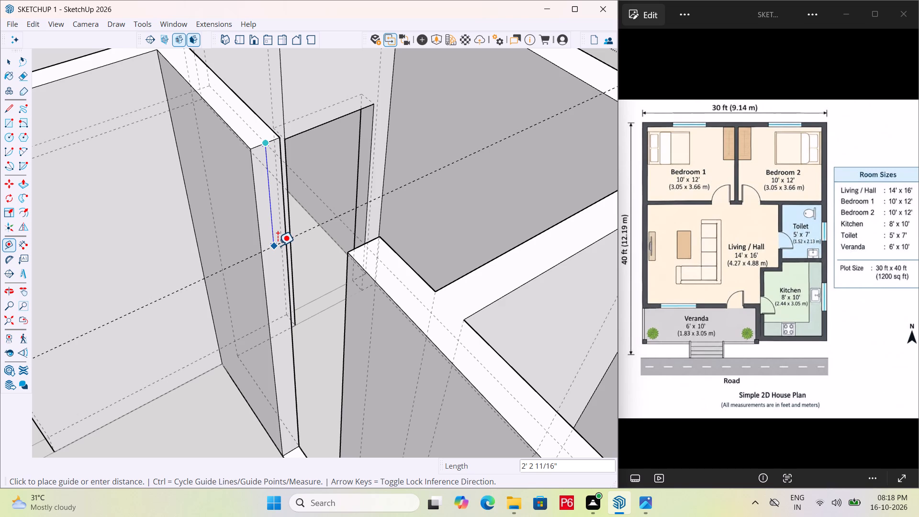
key(apostrophe)
key(Return)
Draw a 6" line across the toilet door jamb along the 3' guide, marking the lintel's underside.
scroll(269, 288, up, 6)
middle_drag(271, 286, 291, 307)
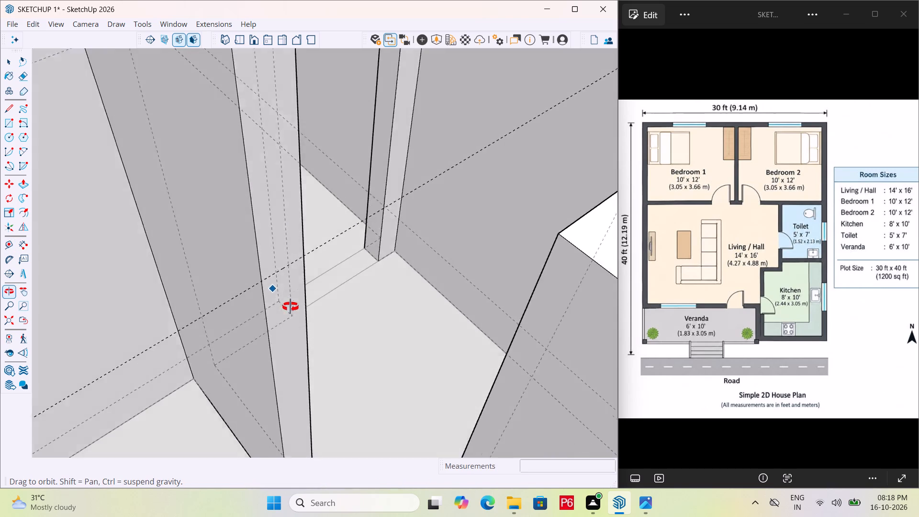
middle_drag(291, 307, 215, 304)
key(l)
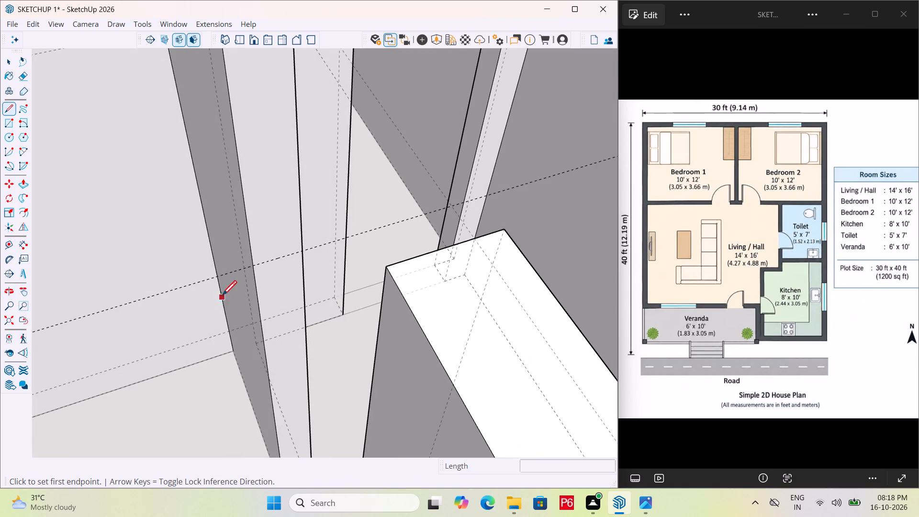
drag(252, 267, 260, 264)
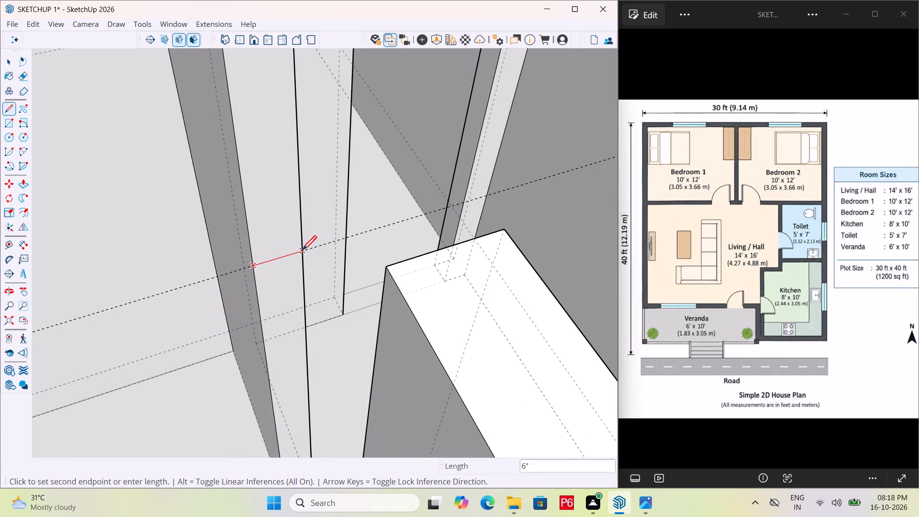
click(302, 252)
Erase the leftover guide crossing the toilet door jamb.
scroll(316, 202, down, 4)
key(t)
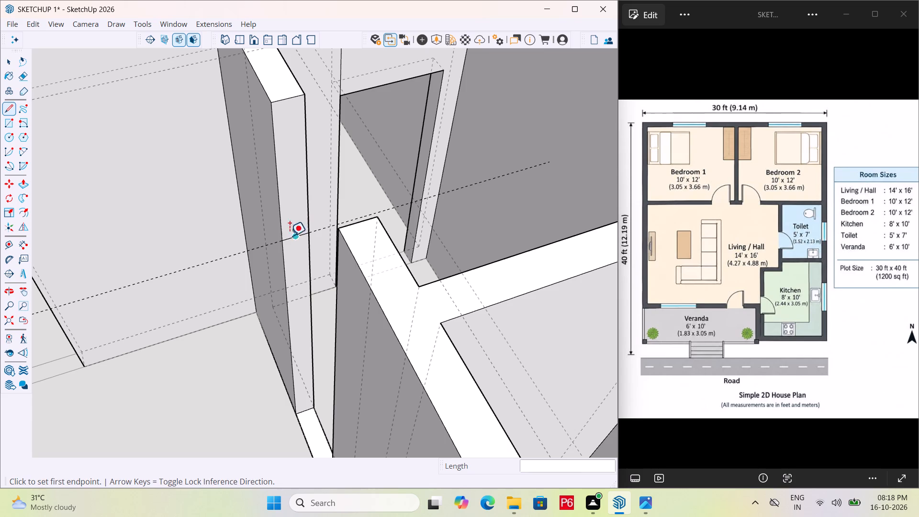
key(e)
click(217, 251)
drag(217, 252, 217, 257)
click(217, 262)
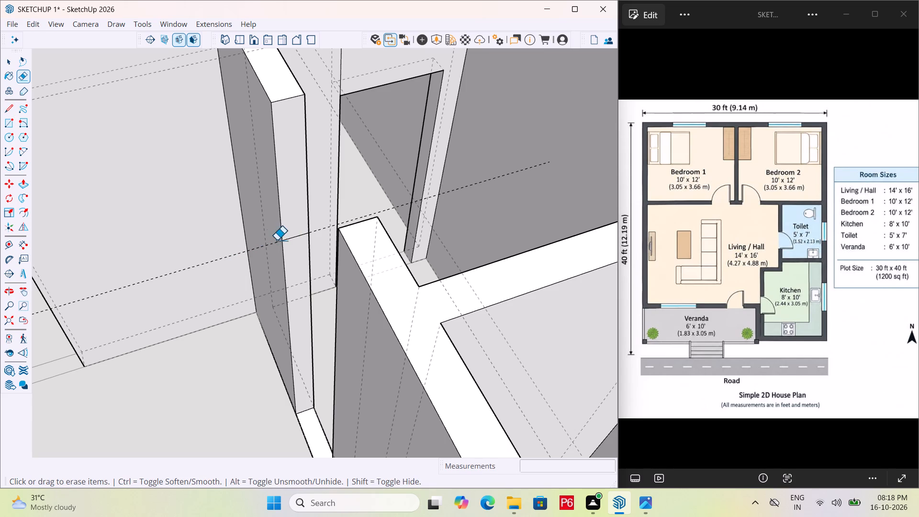
drag(227, 245, 226, 260)
Push/Pull the jamb face above the line 2'6" to the opposite jamb, forming the lintel over the toilet door.
scroll(306, 228, down, 3)
middle_drag(293, 231, 353, 227)
key(o)
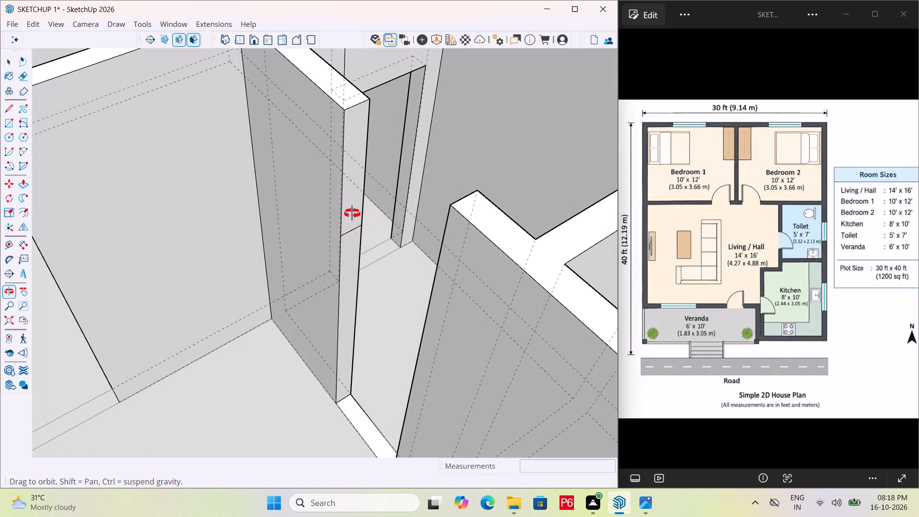
key(e)
key(p)
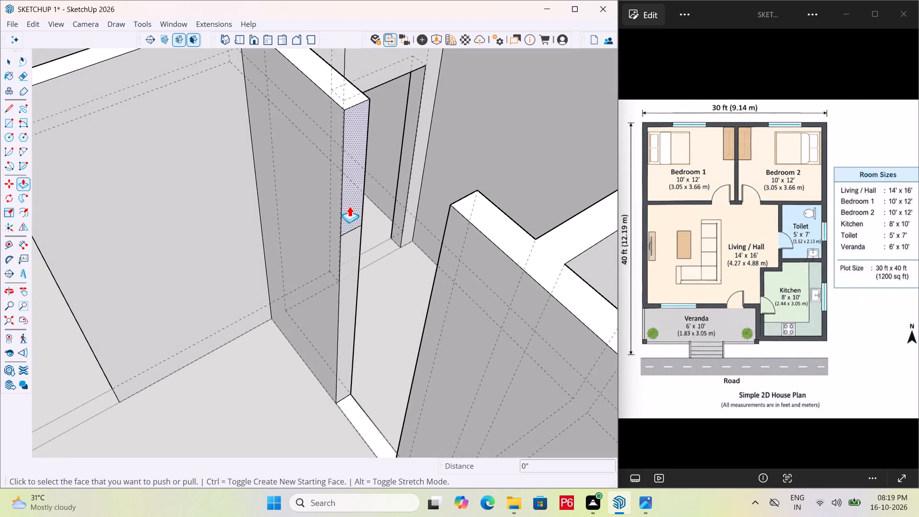
click(349, 205)
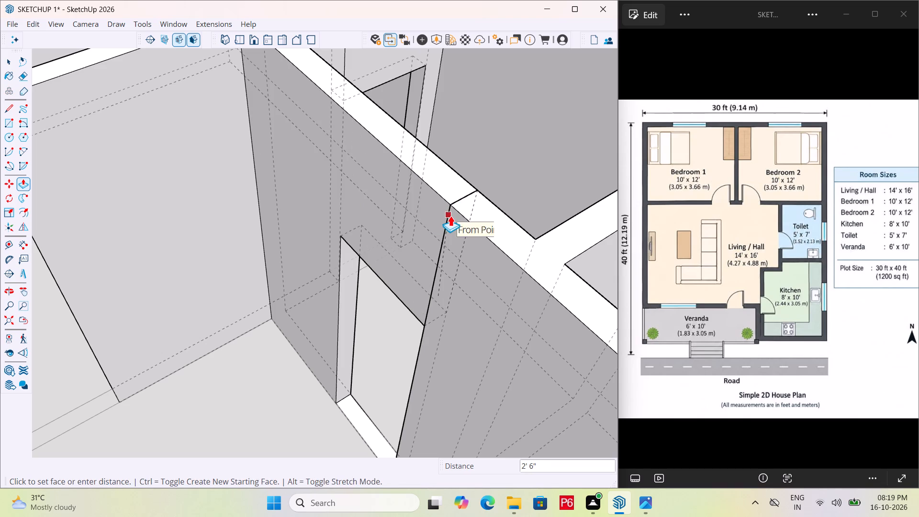
click(450, 215)
drag(450, 215, 440, 199)
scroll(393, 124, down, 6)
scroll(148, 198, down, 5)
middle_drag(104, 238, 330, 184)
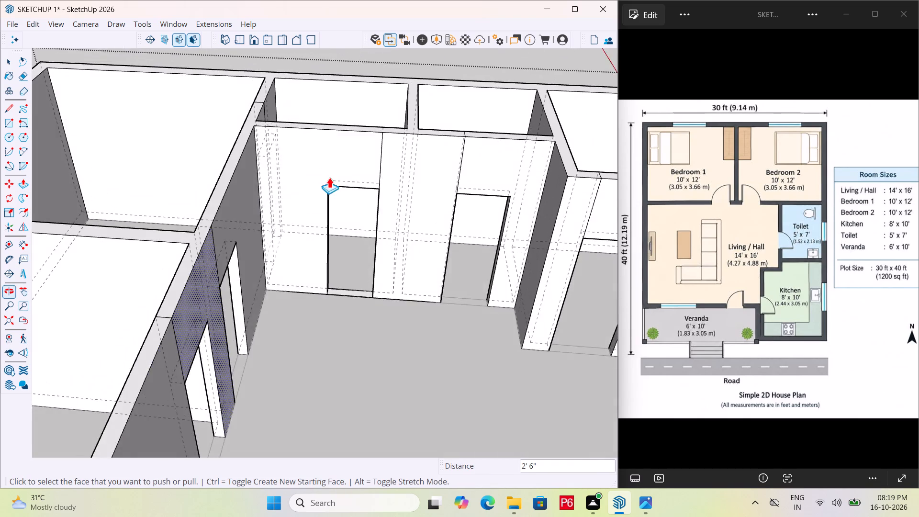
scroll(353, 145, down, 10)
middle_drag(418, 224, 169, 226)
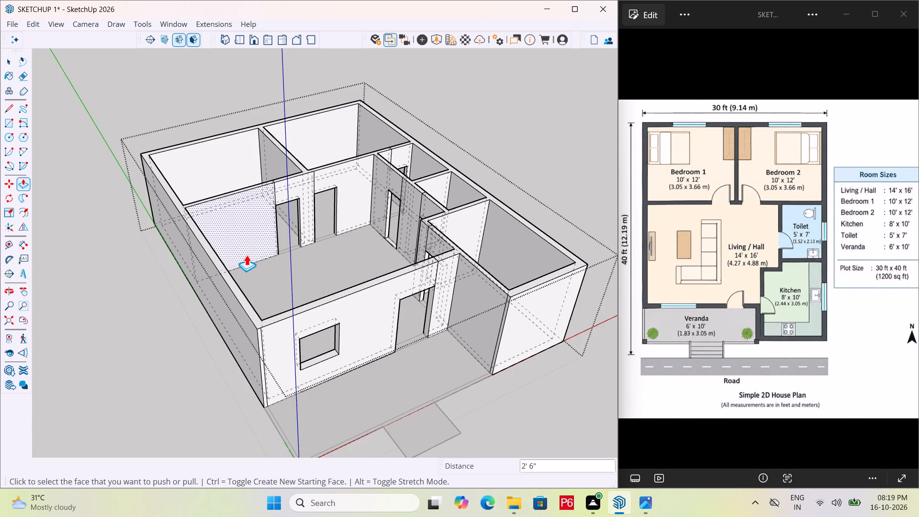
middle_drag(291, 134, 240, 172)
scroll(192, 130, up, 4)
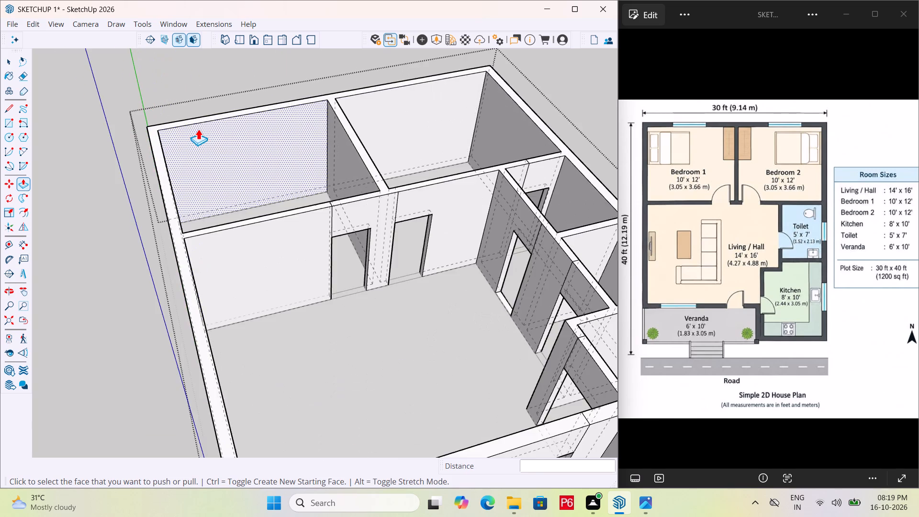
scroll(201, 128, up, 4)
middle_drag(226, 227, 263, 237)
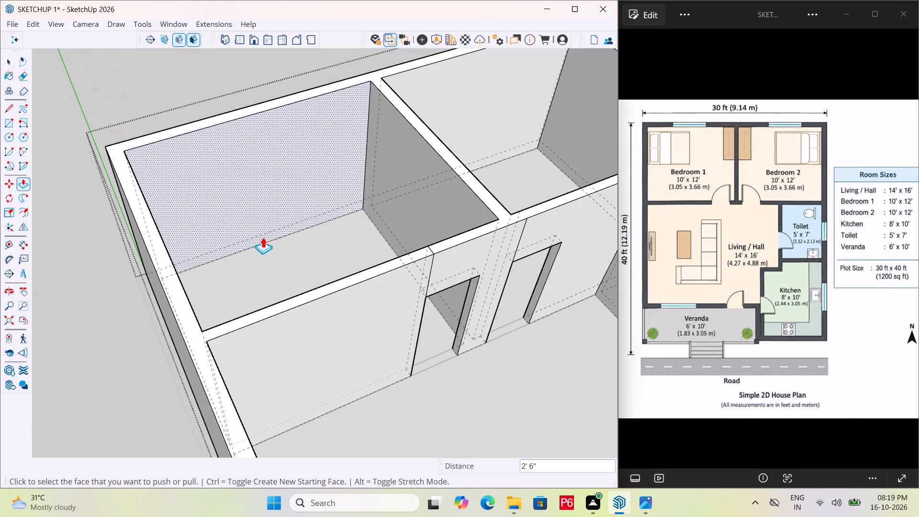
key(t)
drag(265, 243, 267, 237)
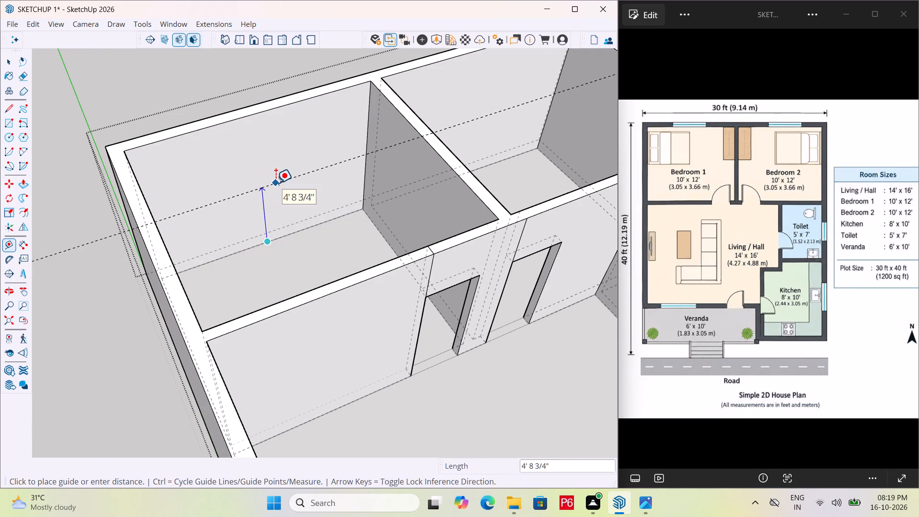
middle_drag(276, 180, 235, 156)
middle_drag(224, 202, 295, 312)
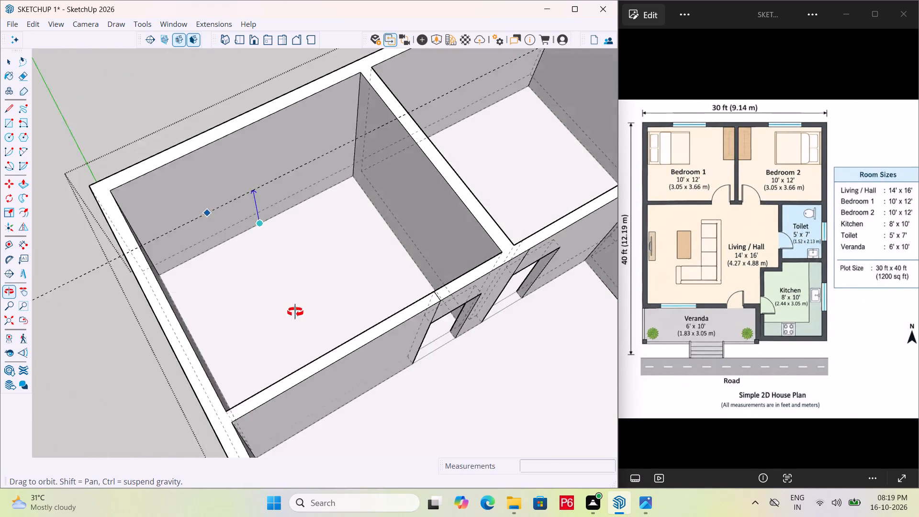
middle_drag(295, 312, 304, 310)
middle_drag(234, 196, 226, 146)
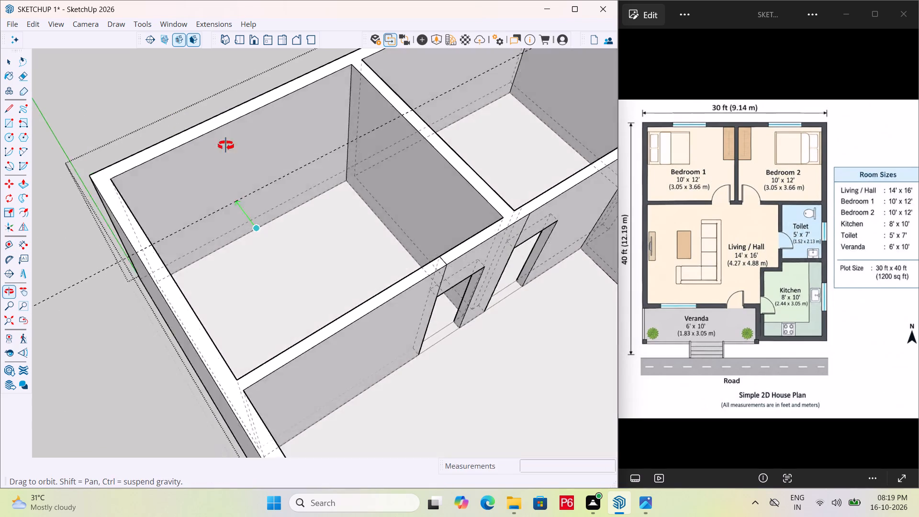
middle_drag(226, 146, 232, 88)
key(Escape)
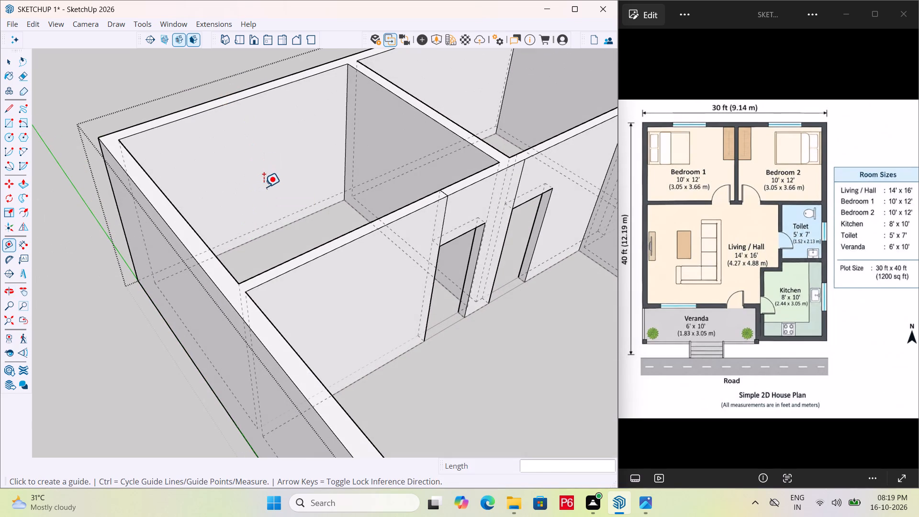
Save the model with the finished toilet door lintel.
key(ctrl+s)
key(ctrl+s)
key(ctrl+s)
key(ctrl+s)
key(ctrl+s)
Place a horizontal guide 3' above the floor on the inner face of Bedroom 1's rear wall for the window sill.
middle_drag(285, 299, 162, 287)
scroll(282, 295, down, 1)
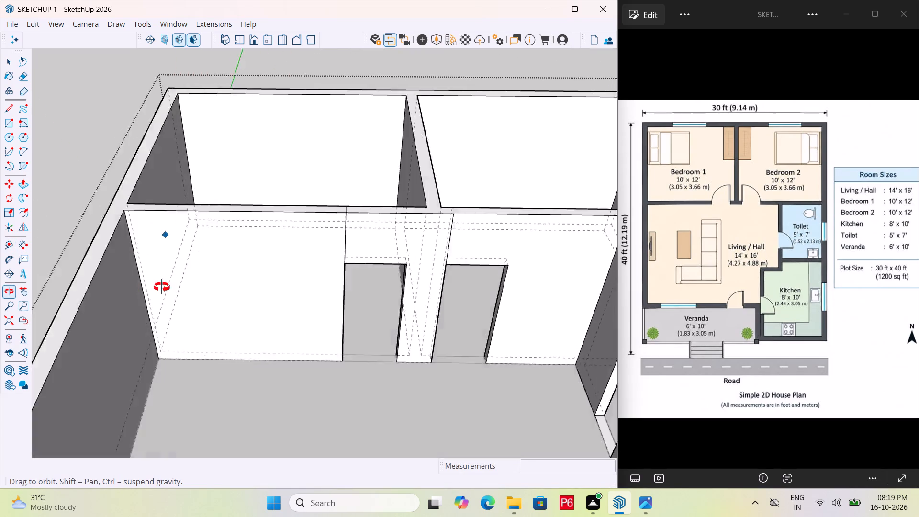
middle_drag(162, 287, 427, 325)
middle_drag(7, 282, 603, 155)
middle_drag(85, 223, 664, 157)
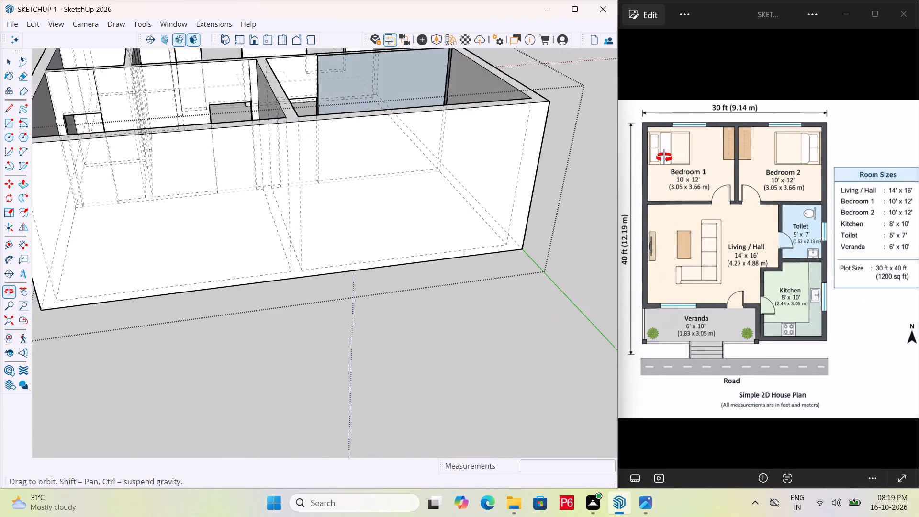
middle_drag(664, 157, 0, 175)
middle_drag(317, 124, 251, 254)
scroll(317, 125, down, 1)
scroll(255, 229, up, 5)
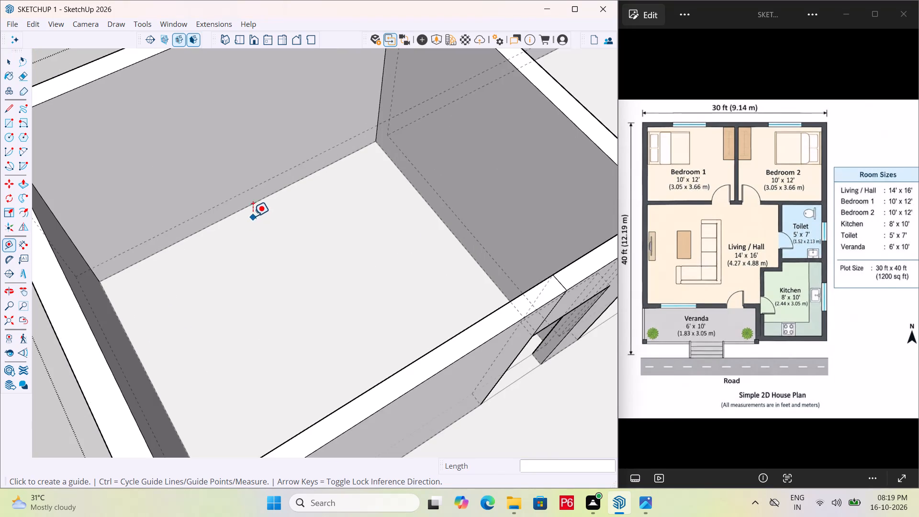
click(245, 209)
scroll(246, 141, down, 4)
middle_drag(243, 147, 247, 86)
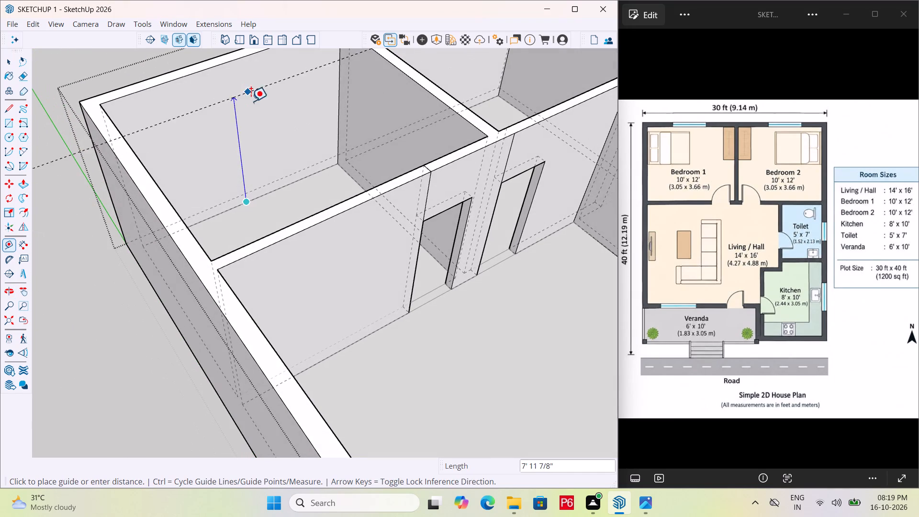
text(3')
key(Return)
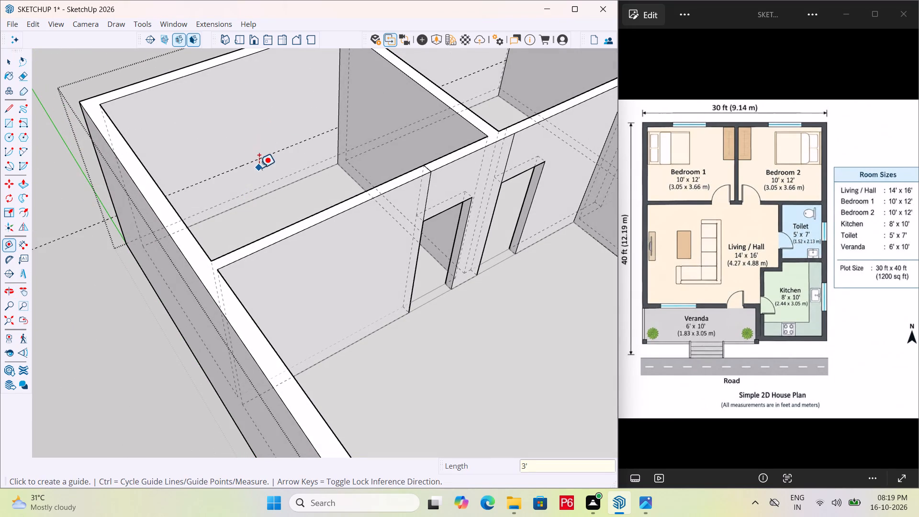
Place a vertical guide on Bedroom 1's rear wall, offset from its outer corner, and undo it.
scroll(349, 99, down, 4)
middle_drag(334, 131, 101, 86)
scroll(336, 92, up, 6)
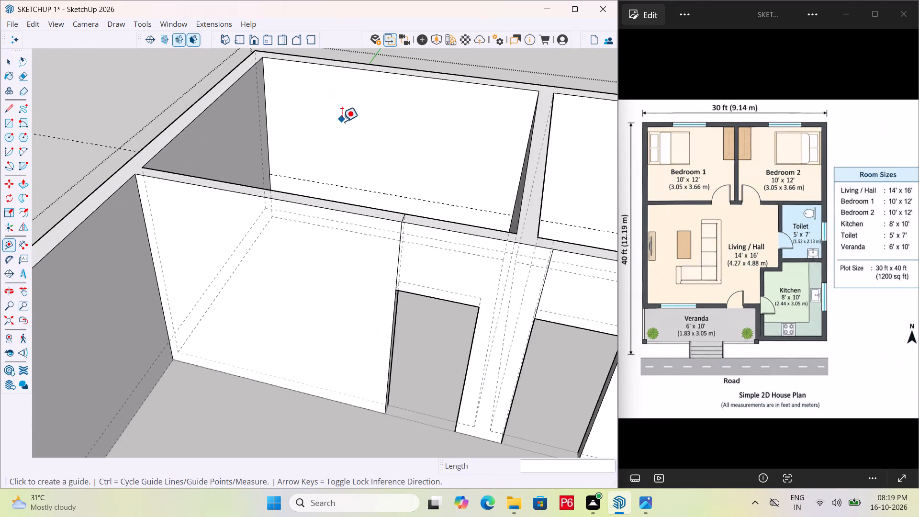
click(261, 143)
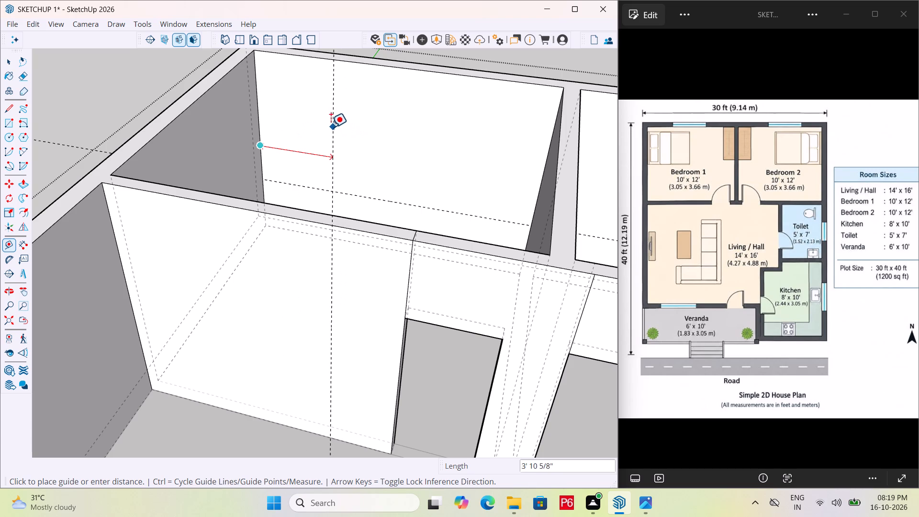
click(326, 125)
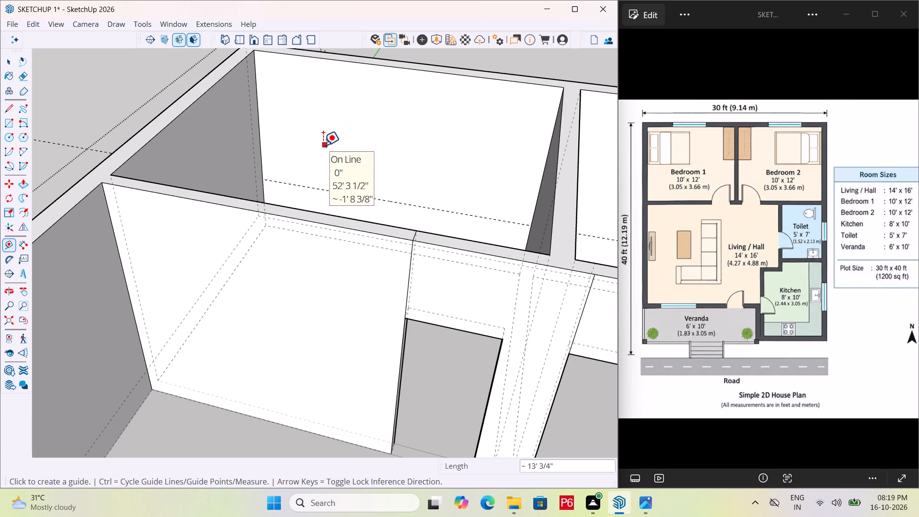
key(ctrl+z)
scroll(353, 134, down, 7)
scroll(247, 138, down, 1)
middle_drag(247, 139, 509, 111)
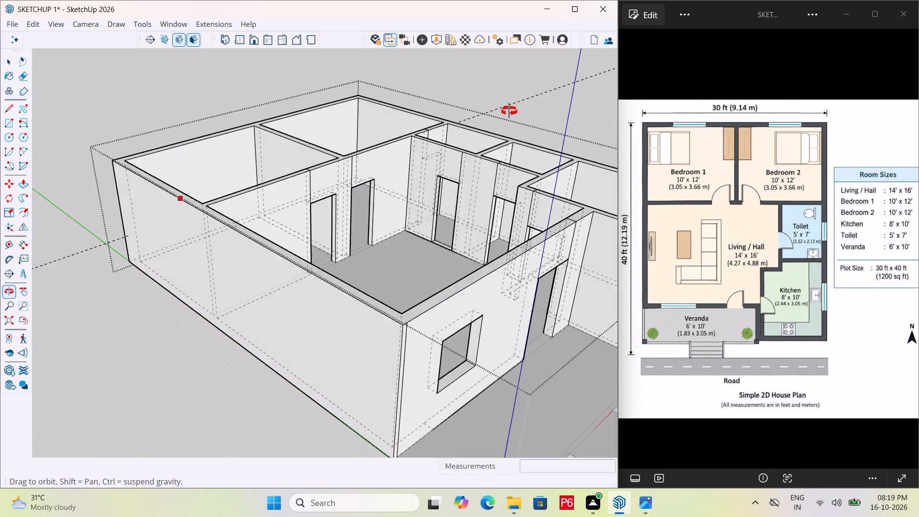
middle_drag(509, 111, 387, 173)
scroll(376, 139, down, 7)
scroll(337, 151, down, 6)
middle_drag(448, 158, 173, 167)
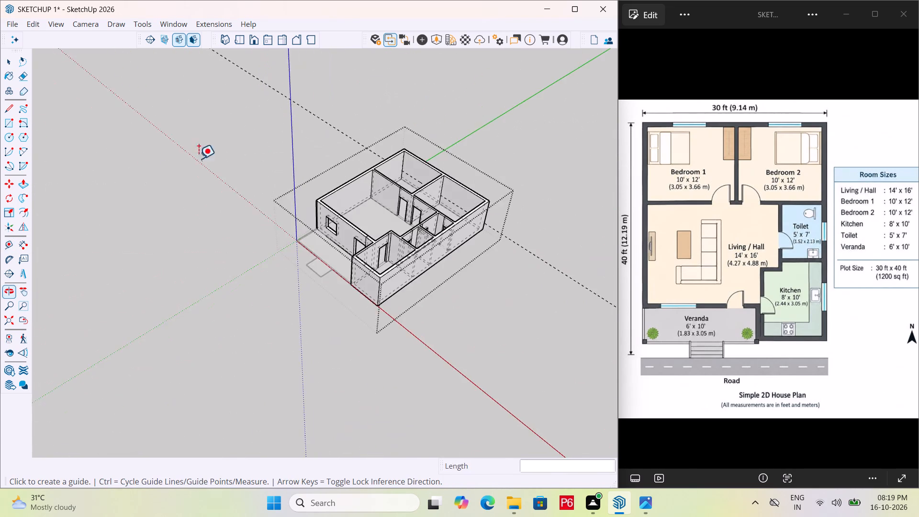
Delete the horizontal window sill guide from the inner face of Bedroom 1's rear wall.
scroll(360, 145, up, 13)
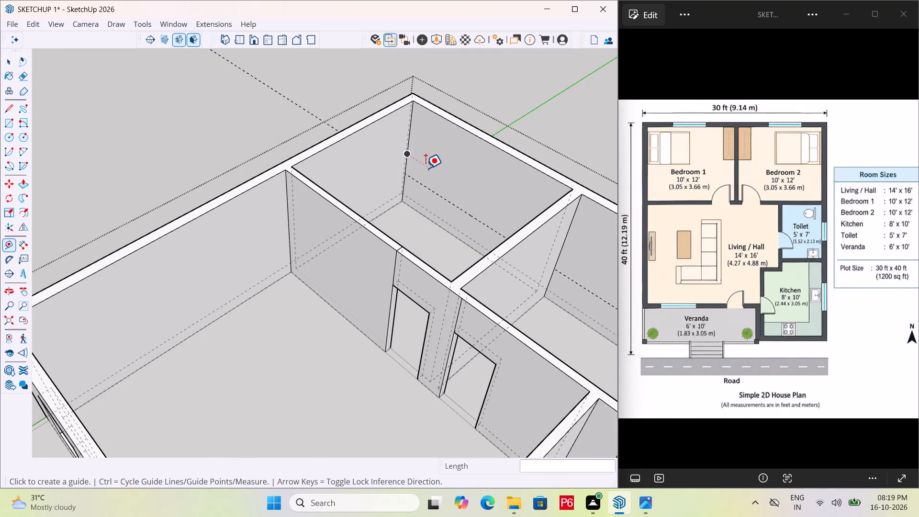
key(Escape)
key(Escape)
key(Escape)
key(space)
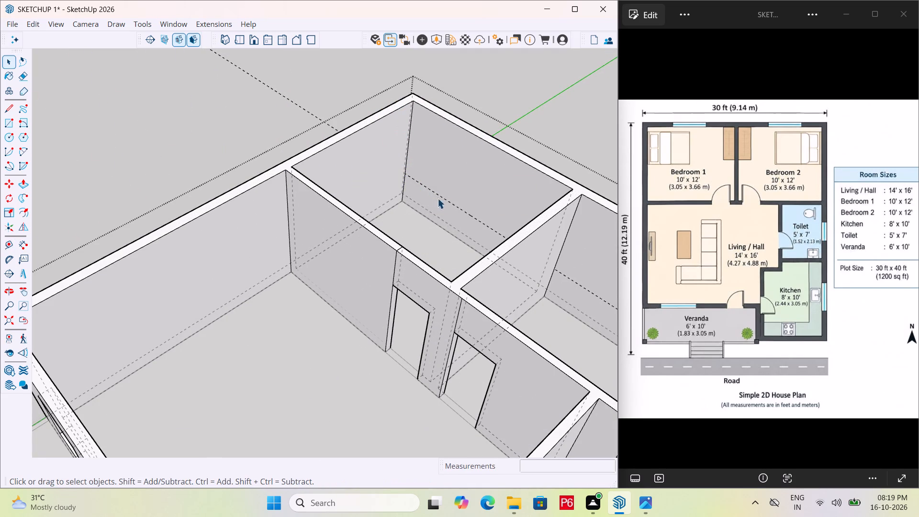
click(448, 202)
key(Delete)
Select the inner face of Bedroom 1's rear wall inside the walls group.
double_click(427, 139)
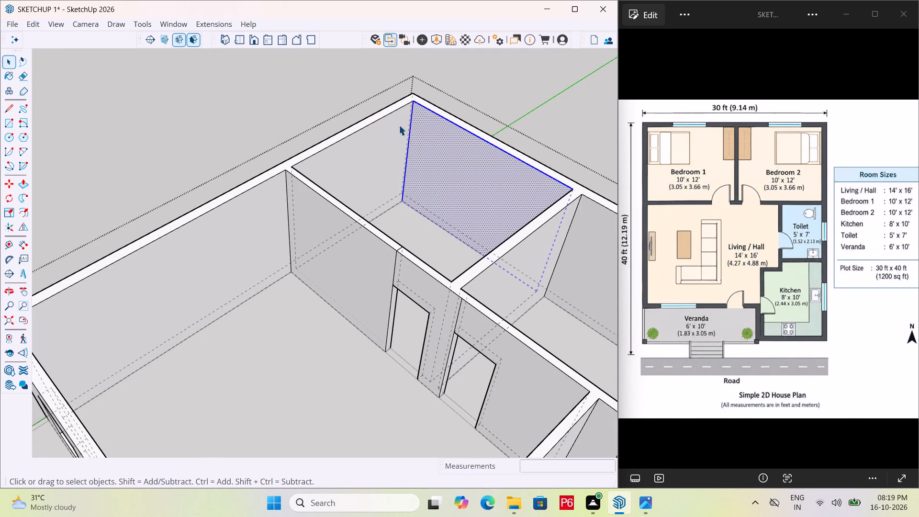
key(Escape)
click(465, 81)
double_click(400, 104)
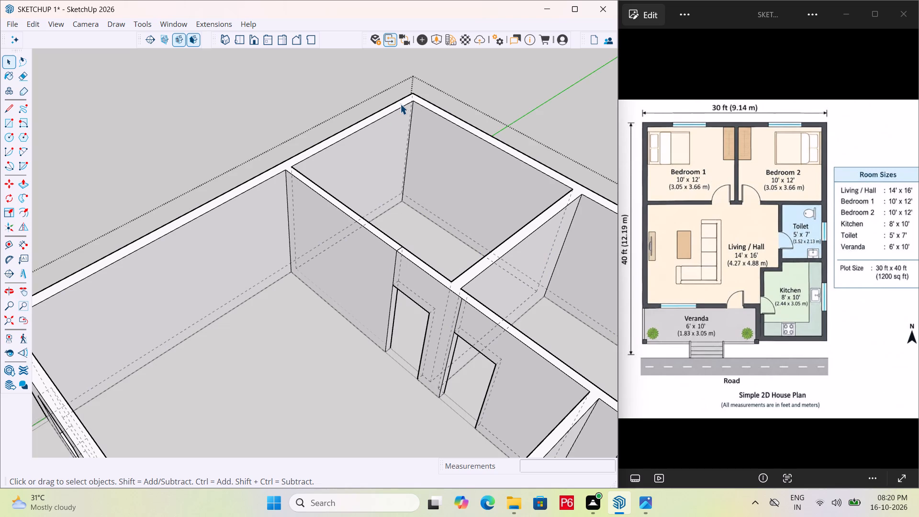
double_click(400, 106)
scroll(446, 141, up, 1)
click(446, 141)
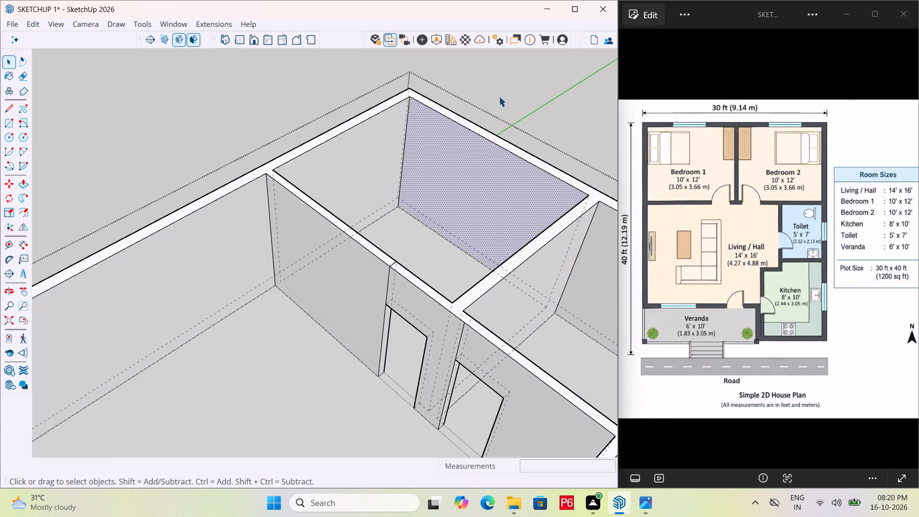
middle_drag(459, 209, 536, 214)
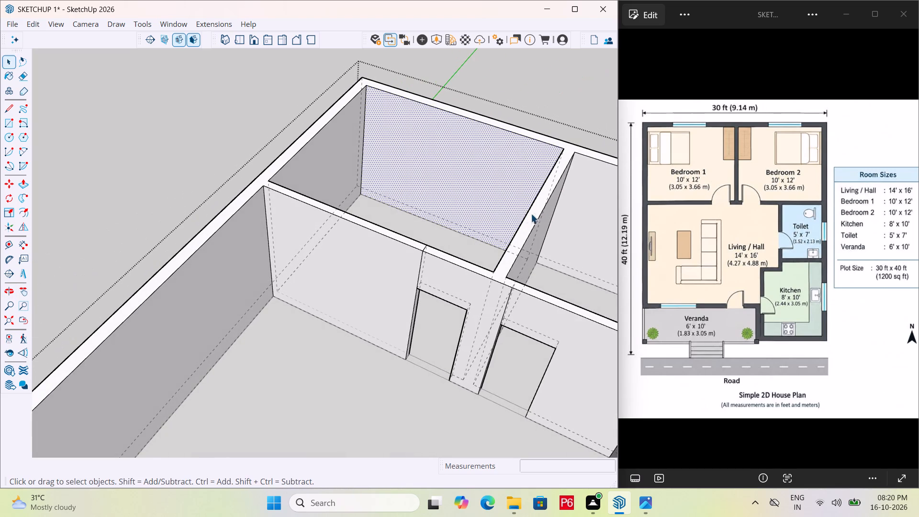
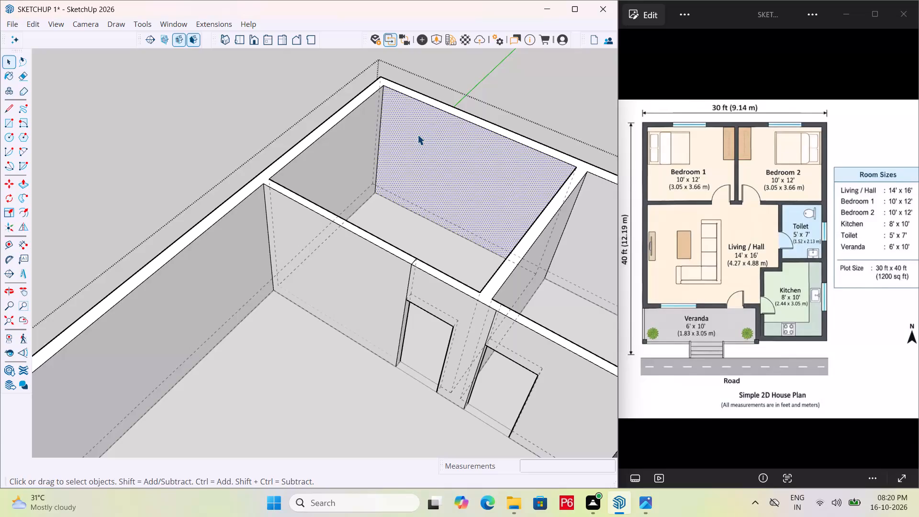
Place two vertical guides on Bedroom 1's back wall, one about 4' 7" from the outer side wall, the other 4' further along.
key(t)
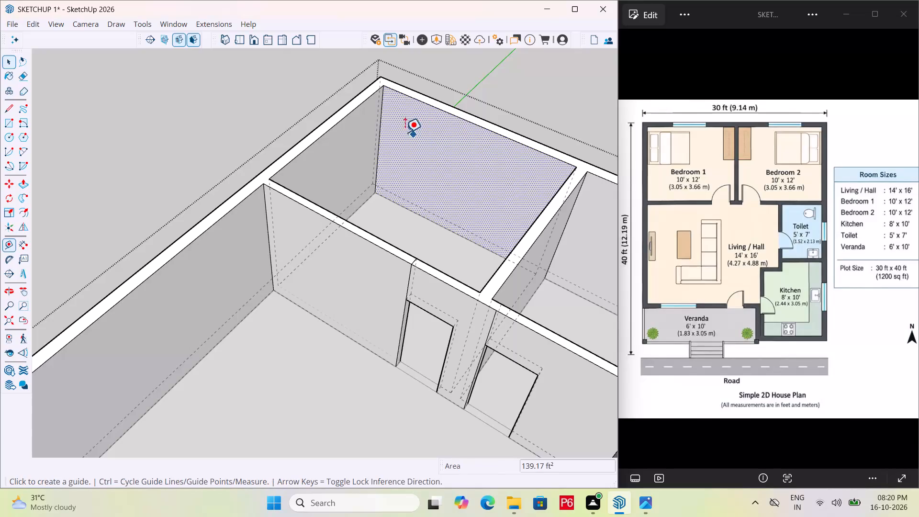
click(382, 121)
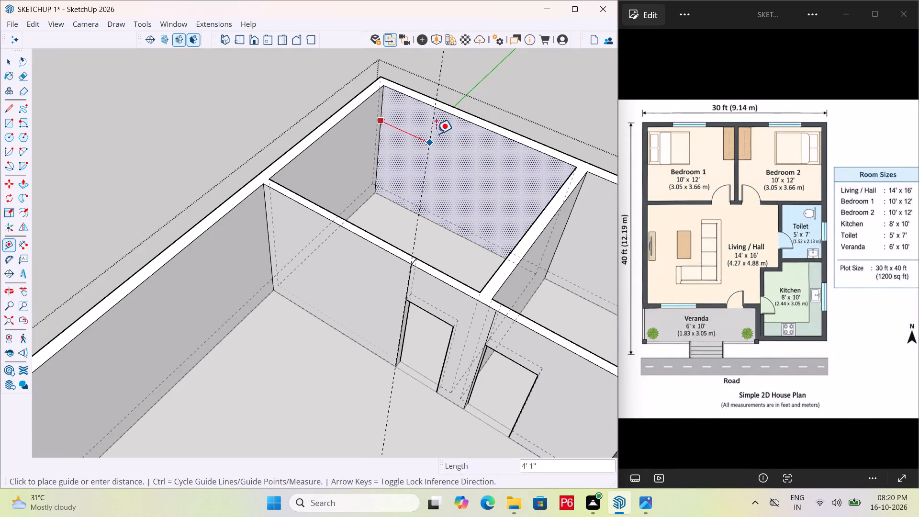
scroll(437, 133, up, 6)
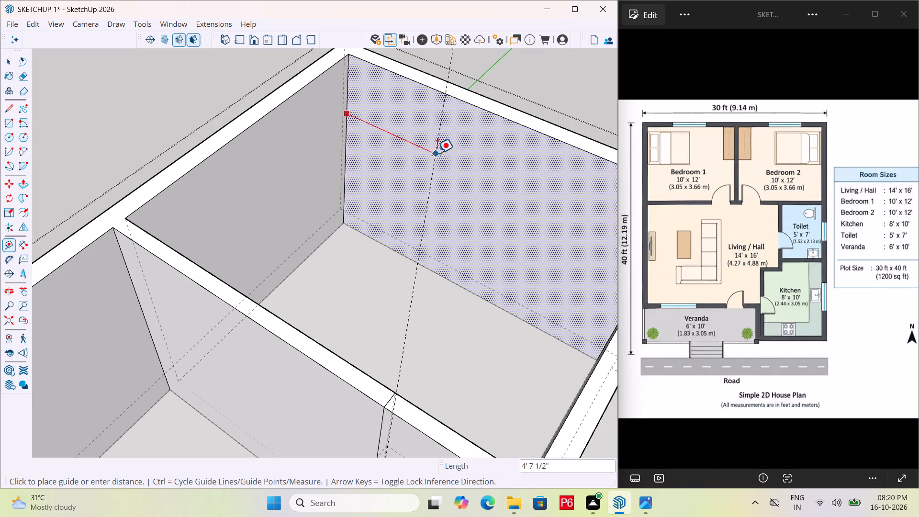
double_click(436, 161)
scroll(402, 117, down, 3)
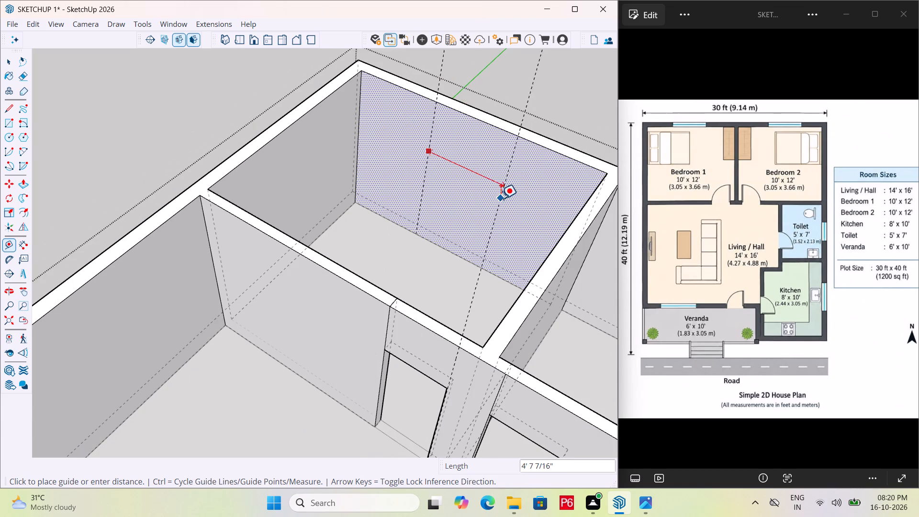
scroll(459, 192, down, 1)
middle_drag(459, 193, 556, 193)
text(4')
key(Return)
Add horizontal guides on Bedroom 1's back wall, one 3' above the floor and another 4' above that guide.
scroll(407, 211, up, 2)
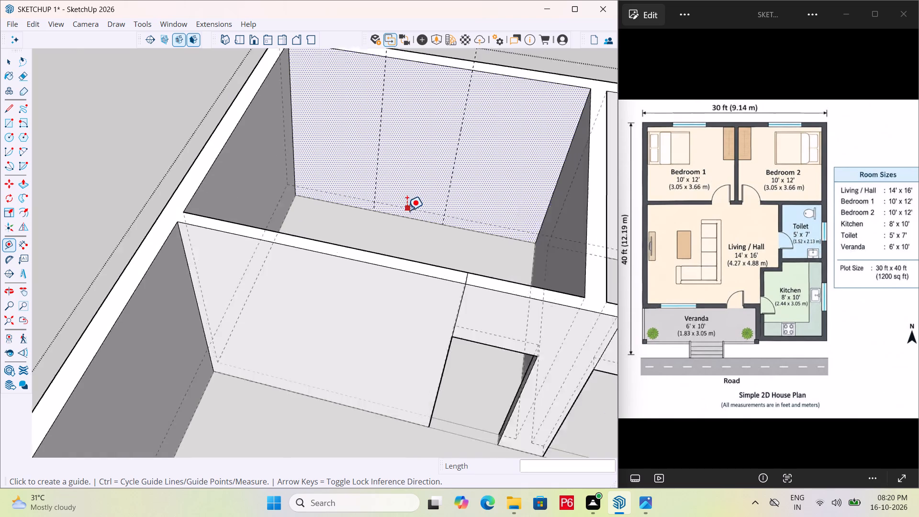
scroll(407, 211, up, 4)
drag(409, 220, 411, 205)
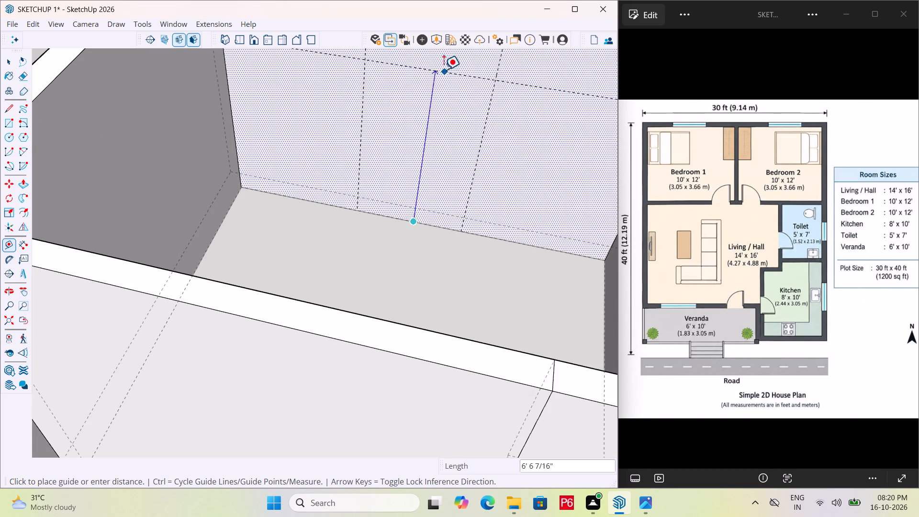
scroll(425, 90, down, 4)
text(3')
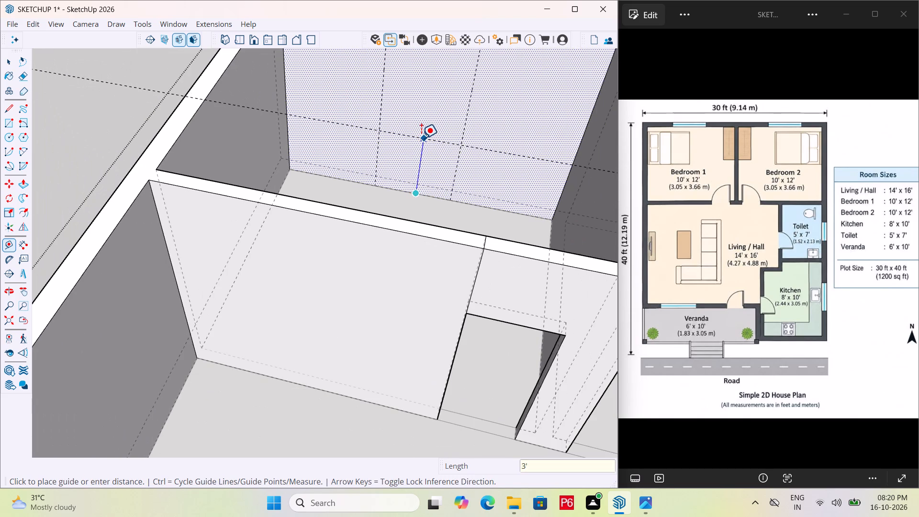
key(Return)
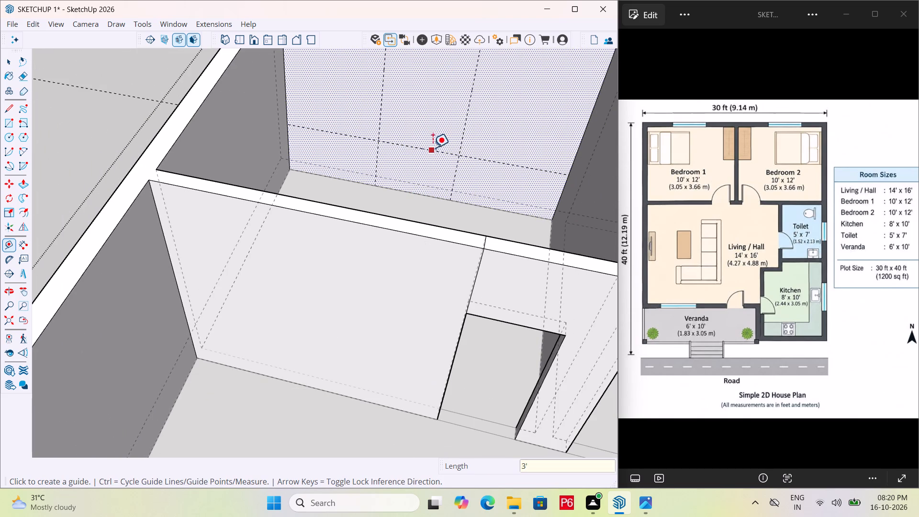
click(433, 148)
scroll(434, 82, down, 4)
middle_drag(428, 97, 403, 132)
scroll(398, 164, down, 2)
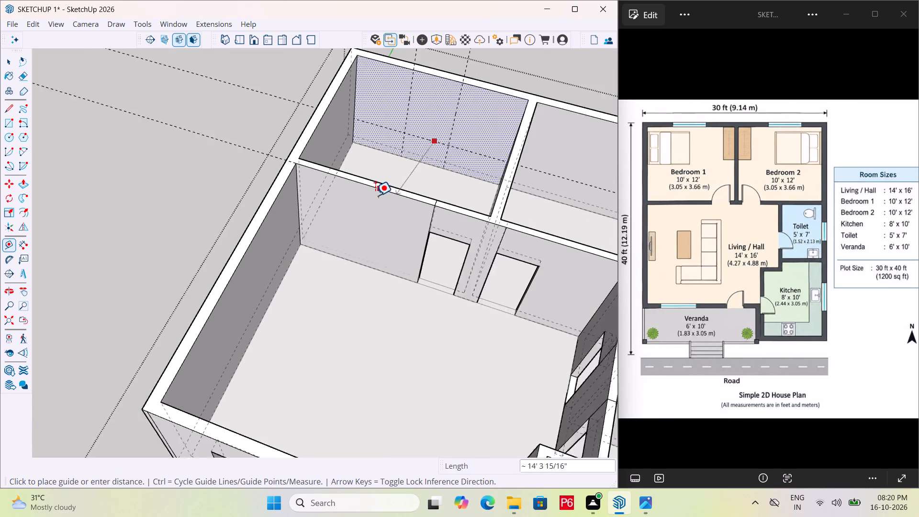
scroll(375, 196, down, 2)
scroll(433, 111, up, 4)
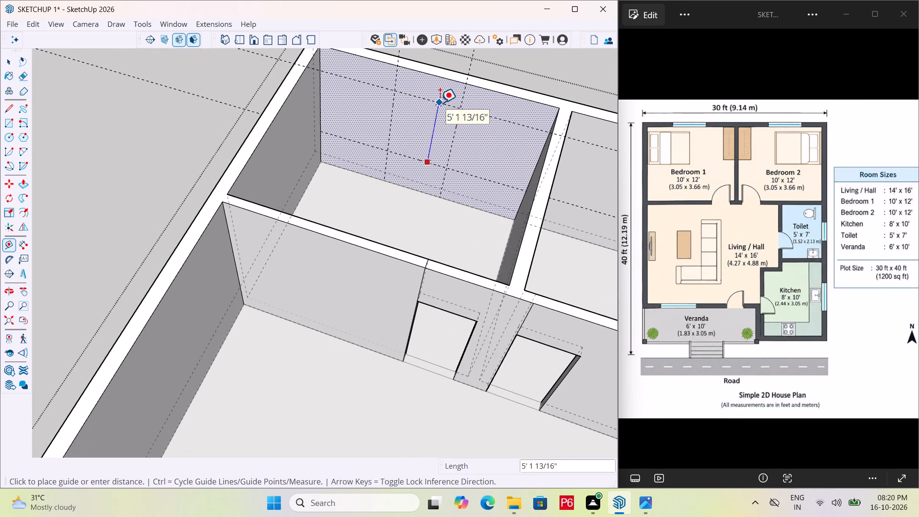
text(4')
key(Return)
Draw the 4' by 4' window rectangle between the guide intersections on Bedroom 1's back wall.
middle_drag(459, 133, 542, 87)
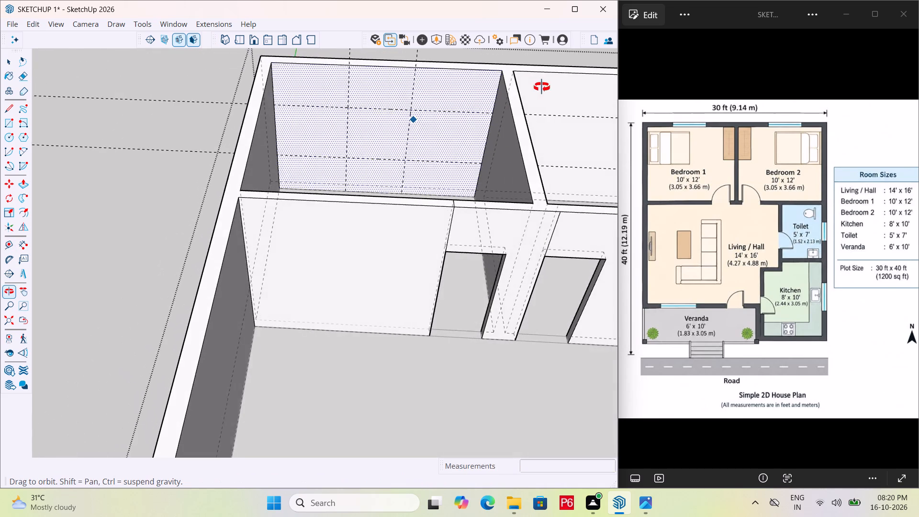
middle_drag(542, 87, 526, 90)
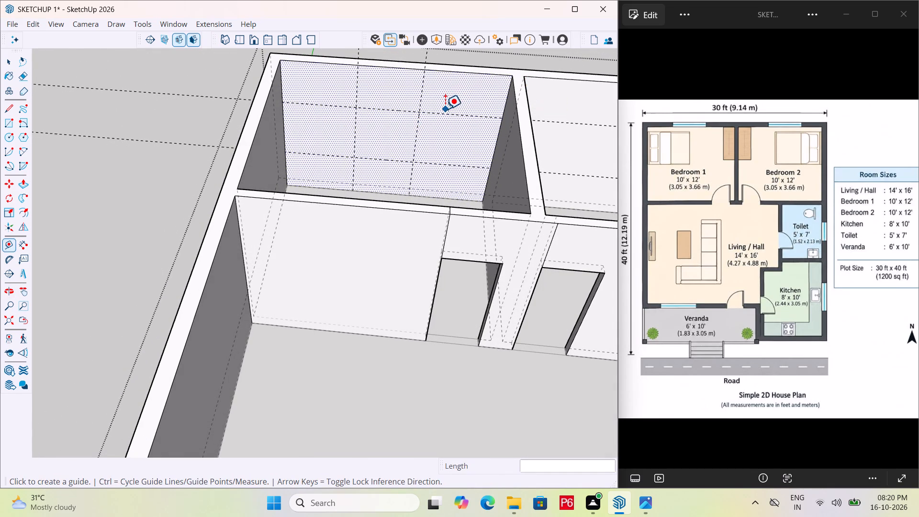
text(REC)
key(space)
key(r)
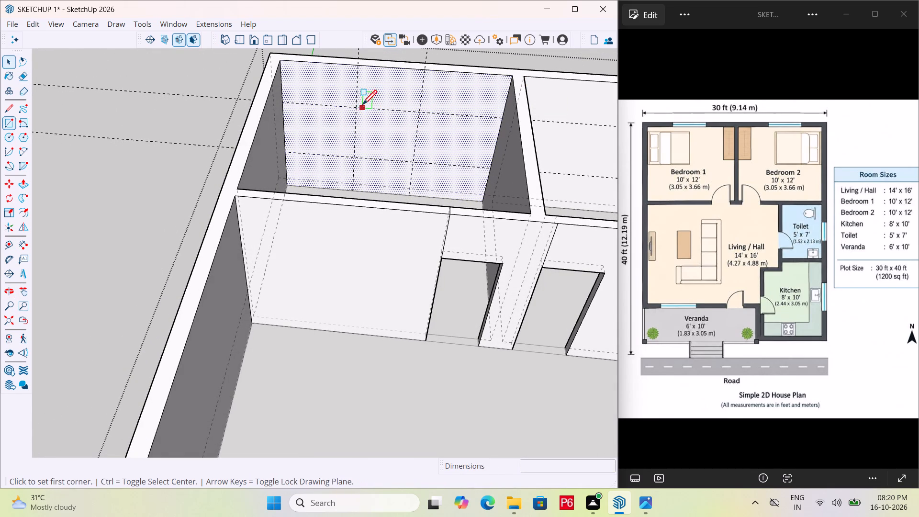
drag(357, 107, 362, 106)
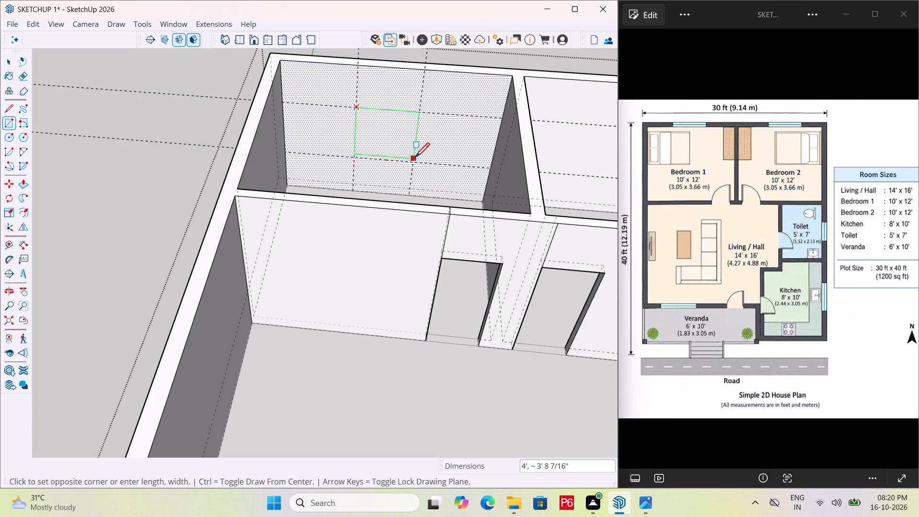
click(412, 159)
Push the window rectangle 9" through the full thickness of Bedroom 1's back wall to cut the opening.
key(p)
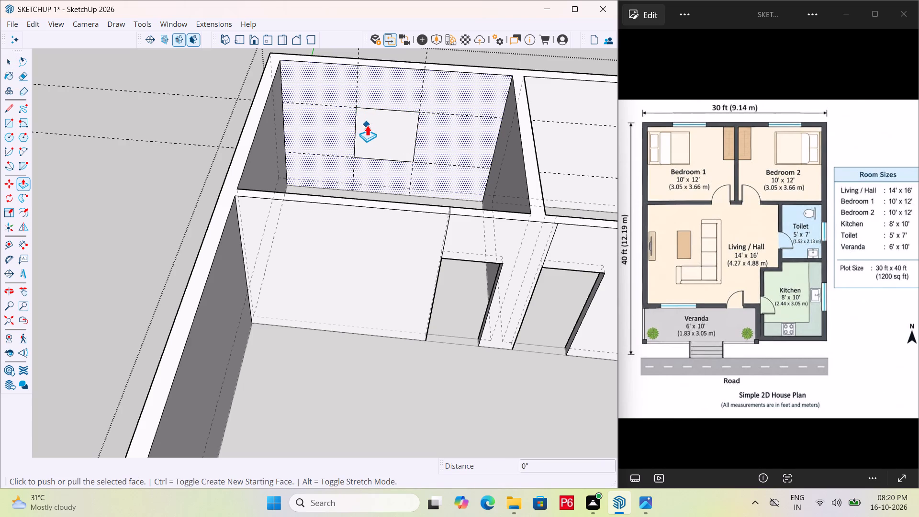
key(Escape)
click(385, 134)
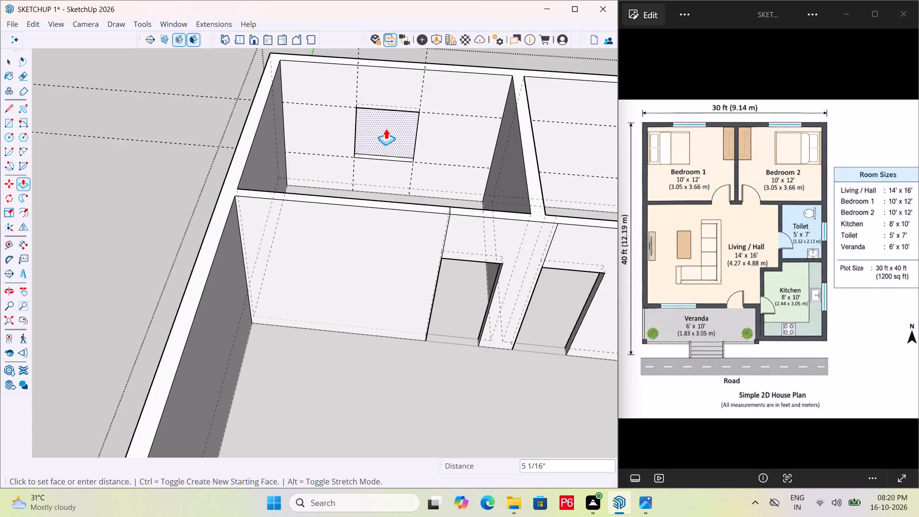
middle_drag(458, 60, 264, 64)
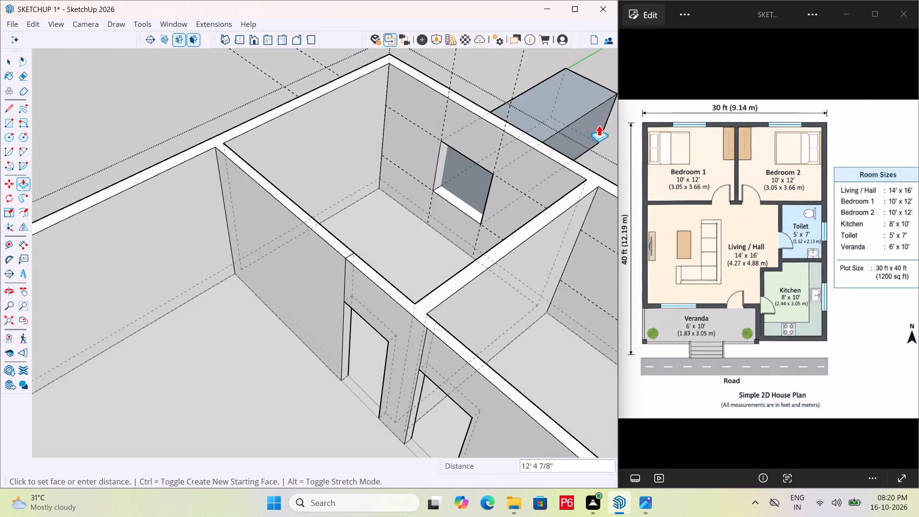
middle_drag(547, 139, 377, 145)
scroll(527, 172, up, 4)
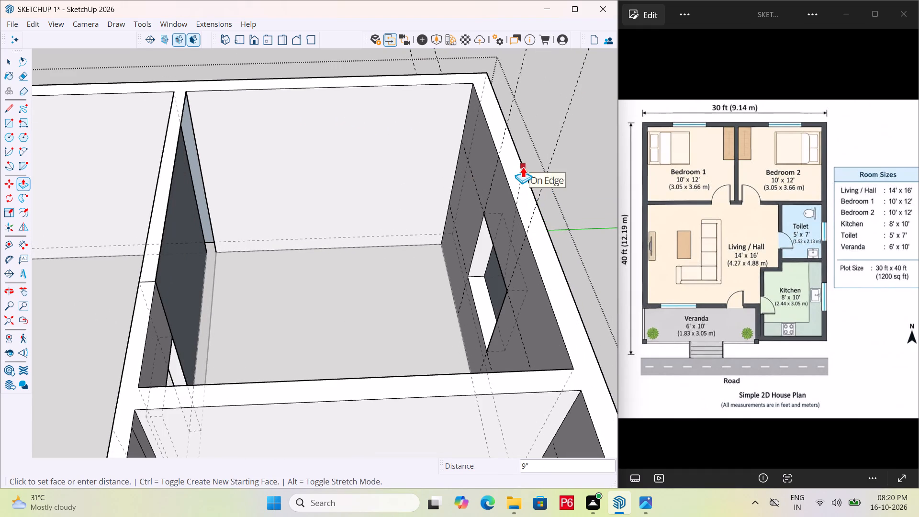
click(523, 167)
Save the model.
middle_drag(324, 167, 620, 80)
scroll(324, 167, down, 1)
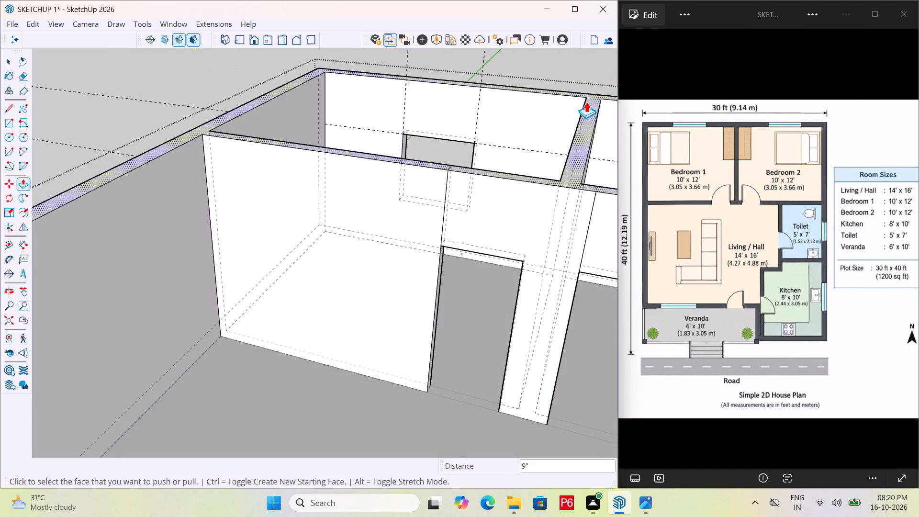
key(ctrl+s)
key(ctrl+s)
key(ctrl+s)
key(ctrl+s)
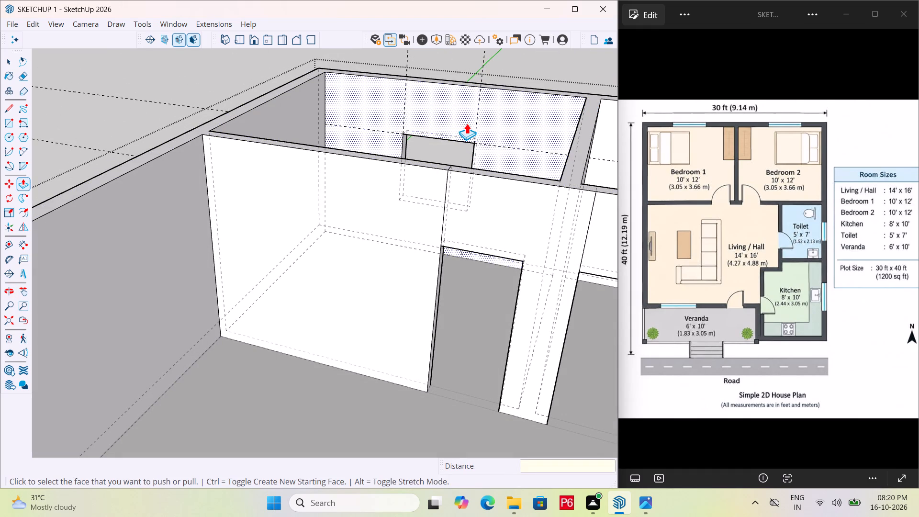
Erase the vertical and horizontal guides around the new window opening in Bedroom 1's back wall.
key(e)
drag(492, 111, 402, 99)
scroll(409, 98, down, 2)
middle_drag(390, 126, 337, 173)
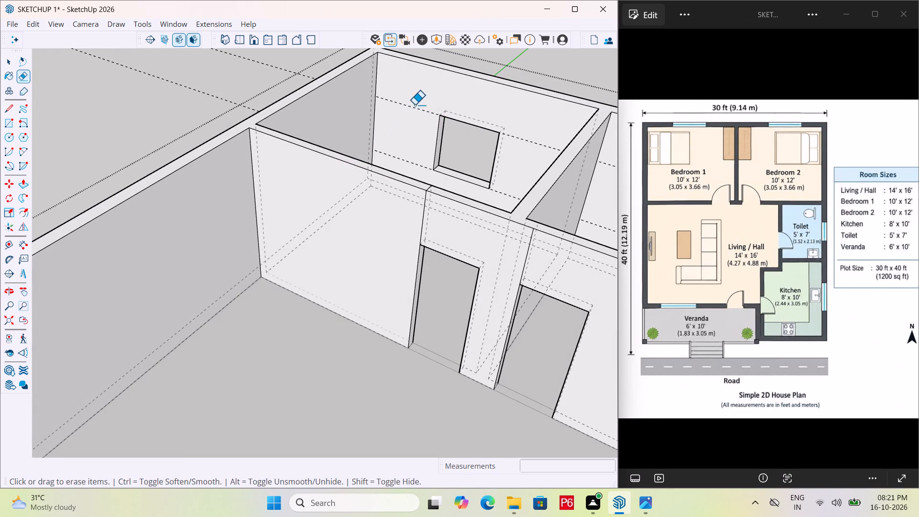
double_click(415, 105)
click(414, 119)
drag(413, 124, 411, 149)
drag(417, 100, 416, 111)
Place a horizontal guide 3' above the floor on the inner face of Bedroom 2's back wall.
scroll(418, 101, down, 7)
middle_drag(345, 177, 561, 164)
scroll(462, 82, up, 1)
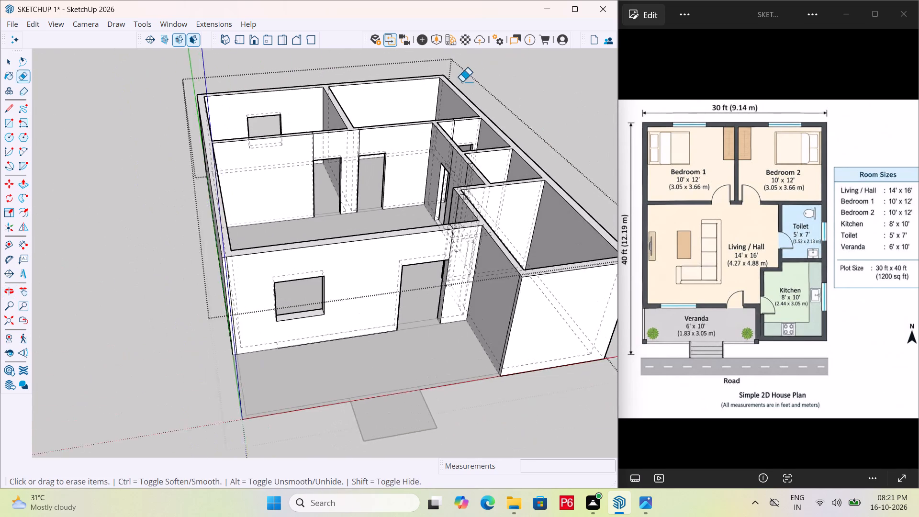
middle_drag(462, 82, 433, 101)
scroll(403, 82, up, 6)
middle_click(405, 79)
scroll(404, 95, up, 1)
middle_drag(404, 97, 404, 99)
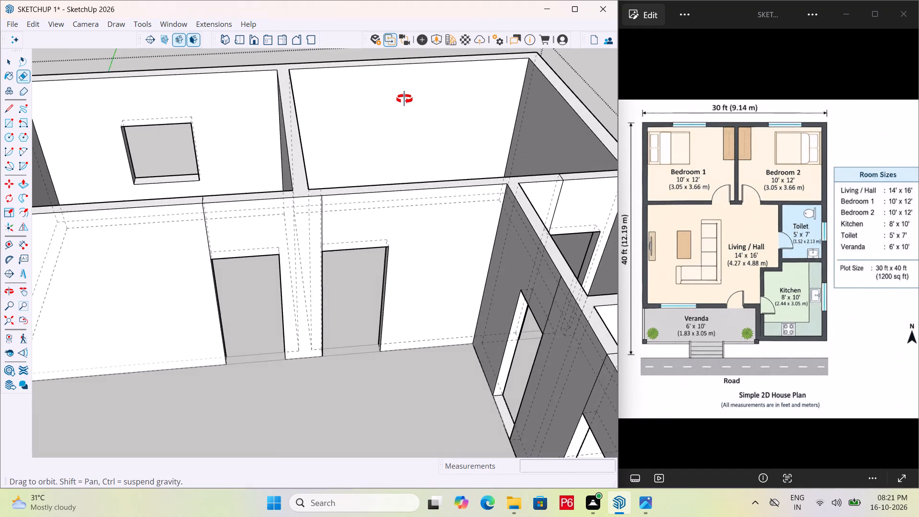
middle_drag(404, 99, 368, 147)
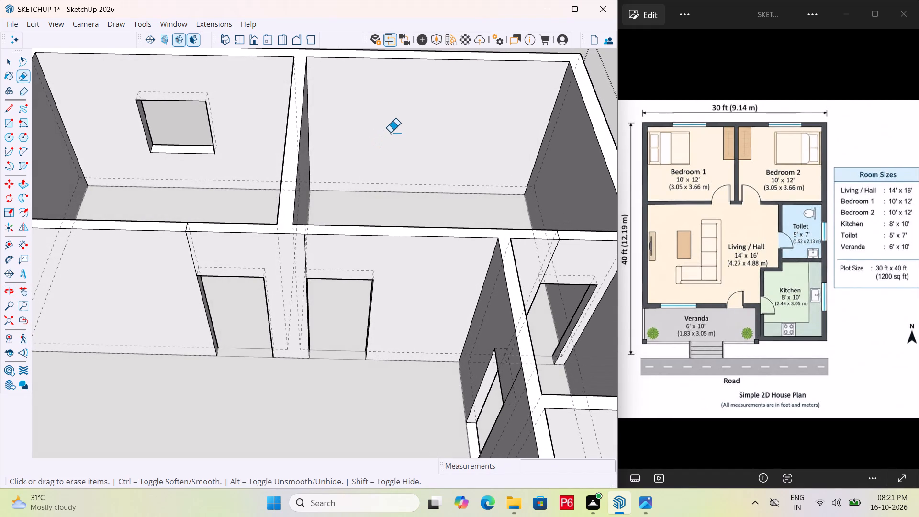
key(t)
key(space)
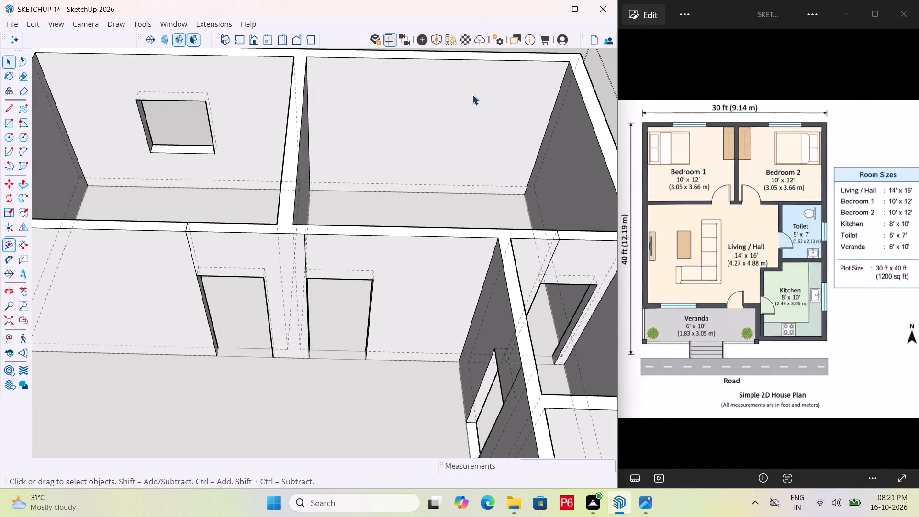
double_click(504, 59)
double_click(451, 76)
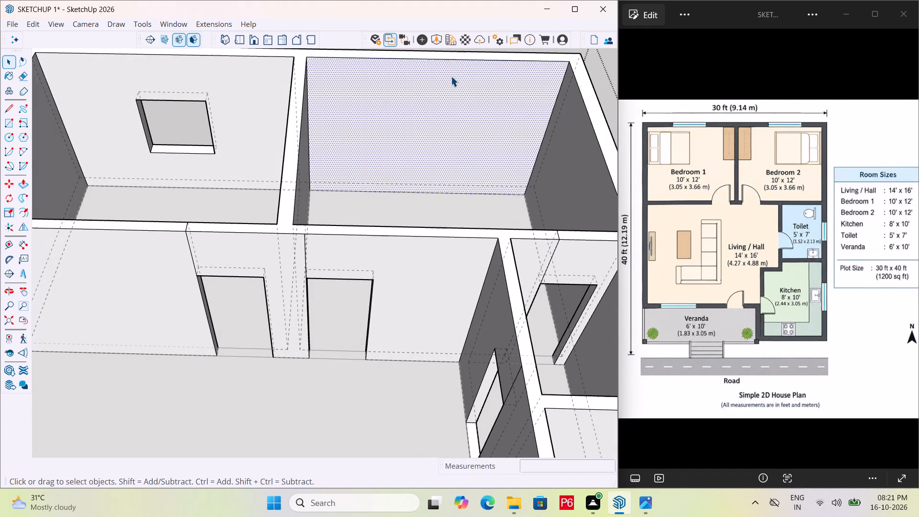
double_click(454, 92)
double_click(452, 101)
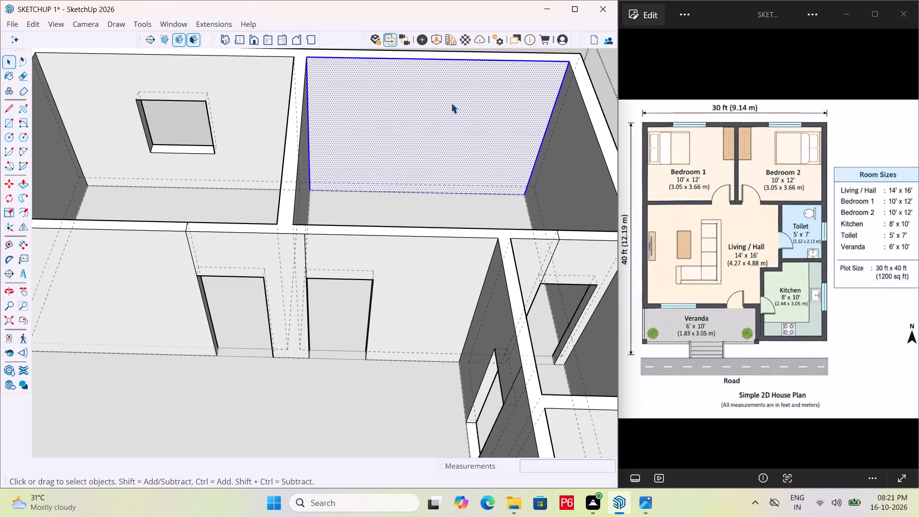
key(t)
key(r)
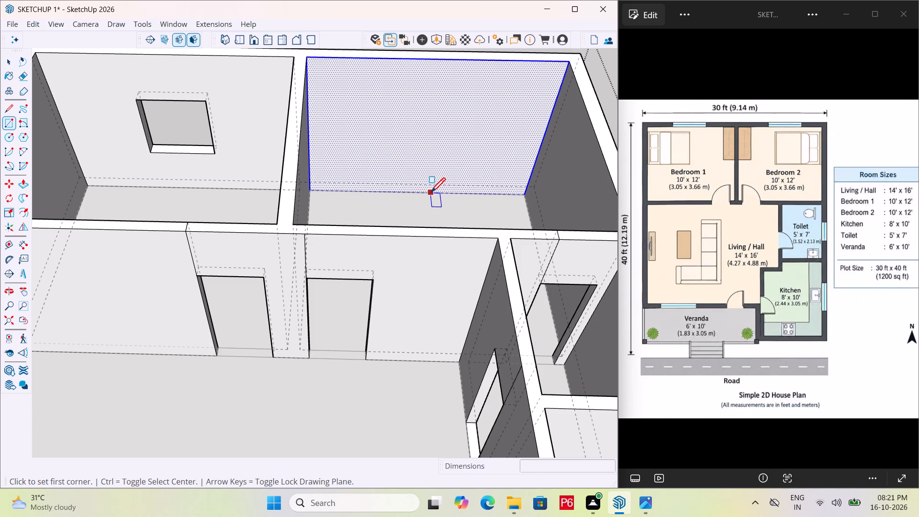
key(t)
click(428, 195)
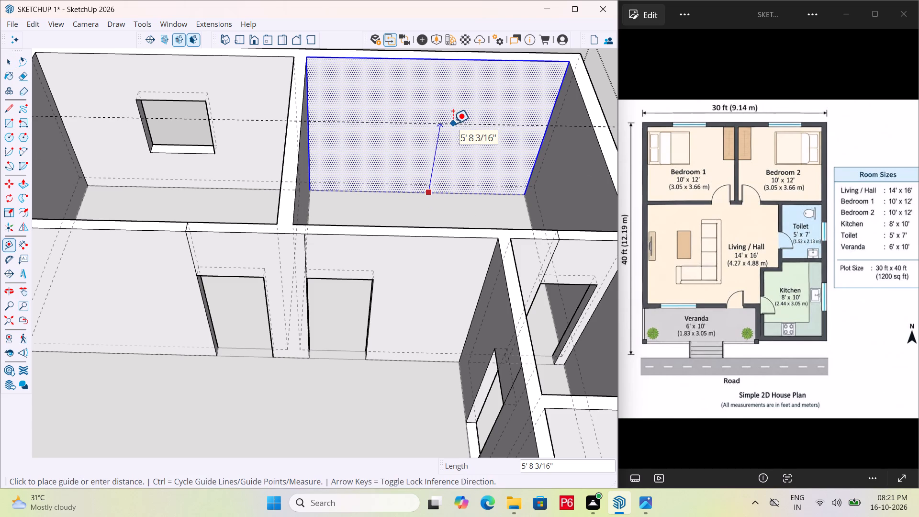
middle_drag(456, 118, 471, 90)
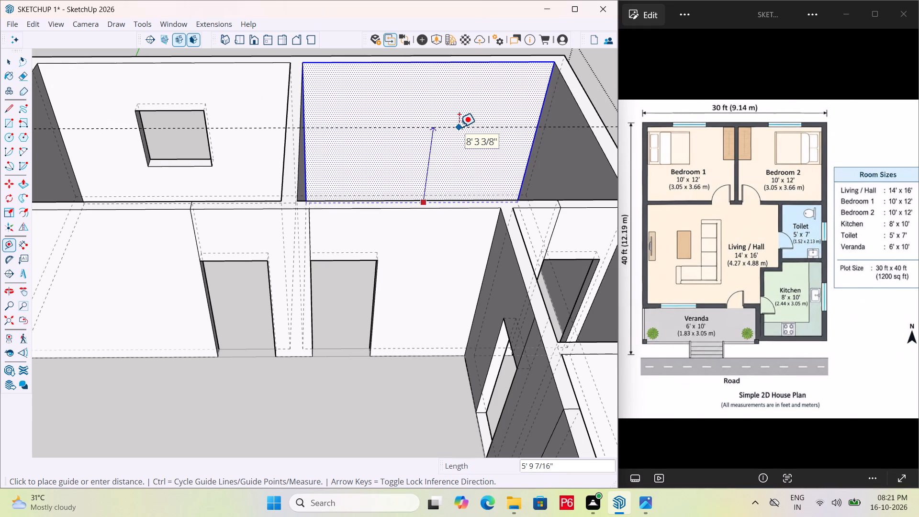
text(3')
key(Return)
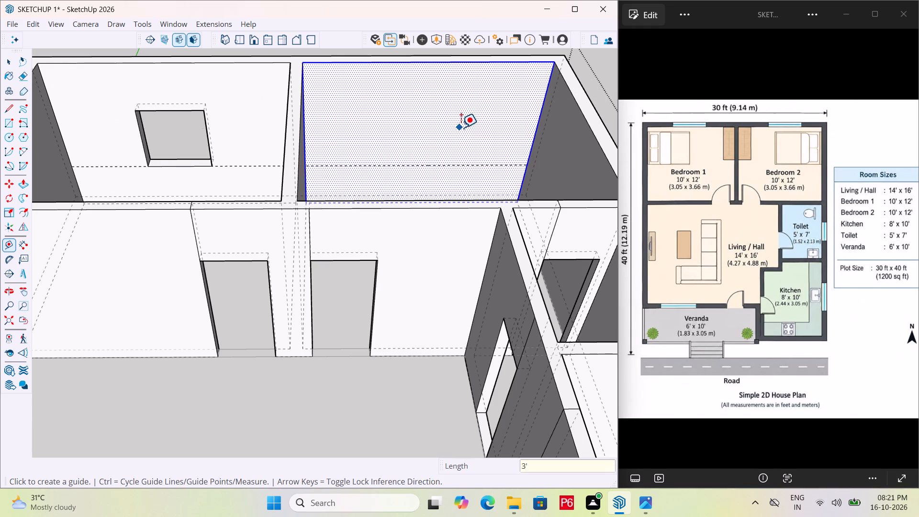
Place a horizontal guide 4' above the sill-height guide on Bedroom 2's back wall.
scroll(420, 160, down, 2)
middle_drag(407, 169, 435, 214)
click(439, 137)
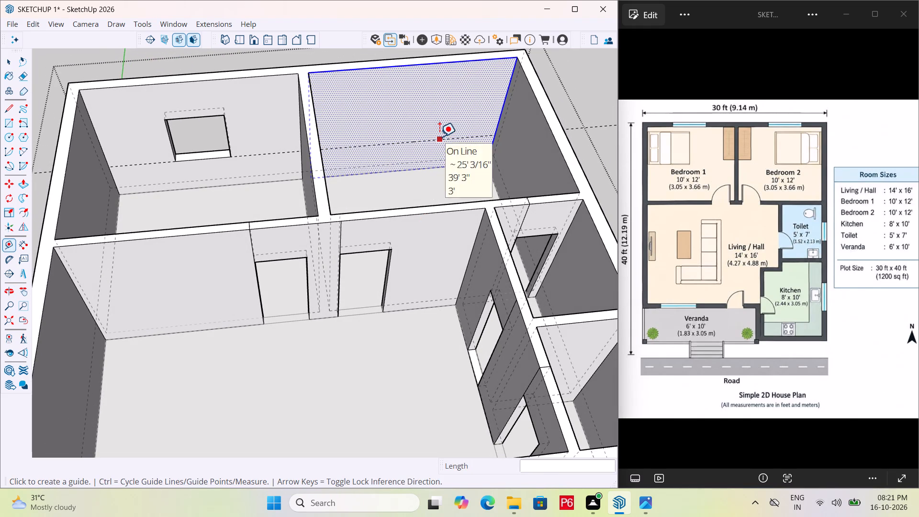
text(4')
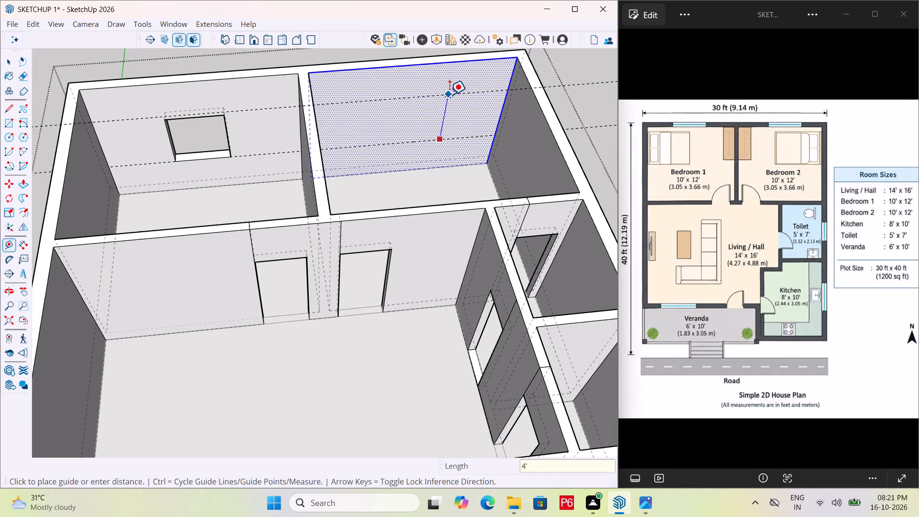
scroll(505, 106, up, 4)
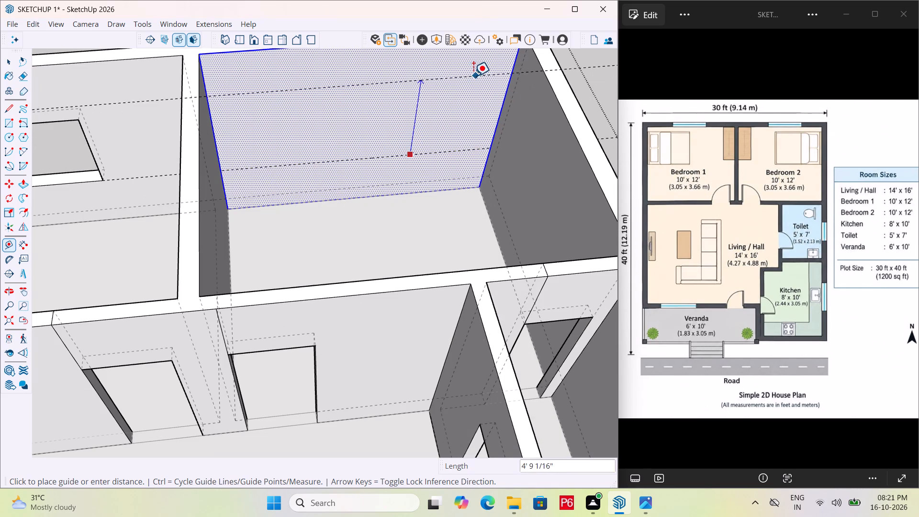
text(4')
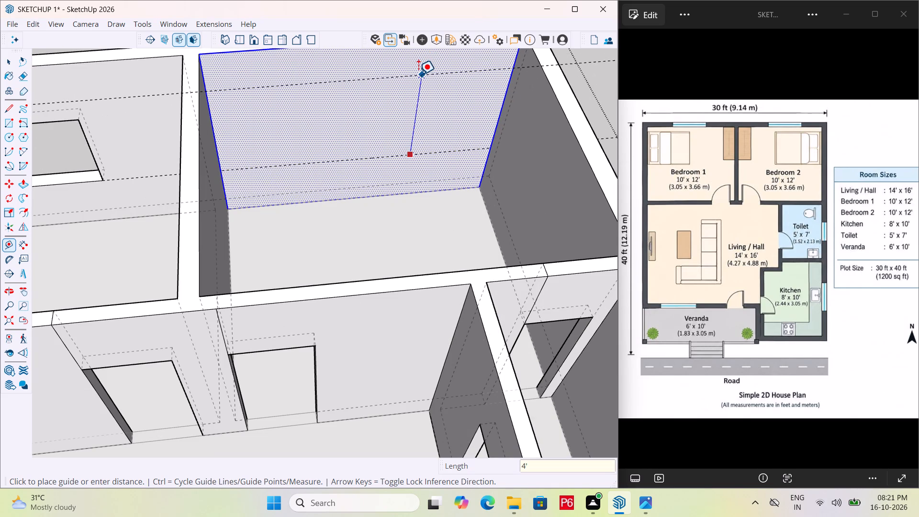
key(Return)
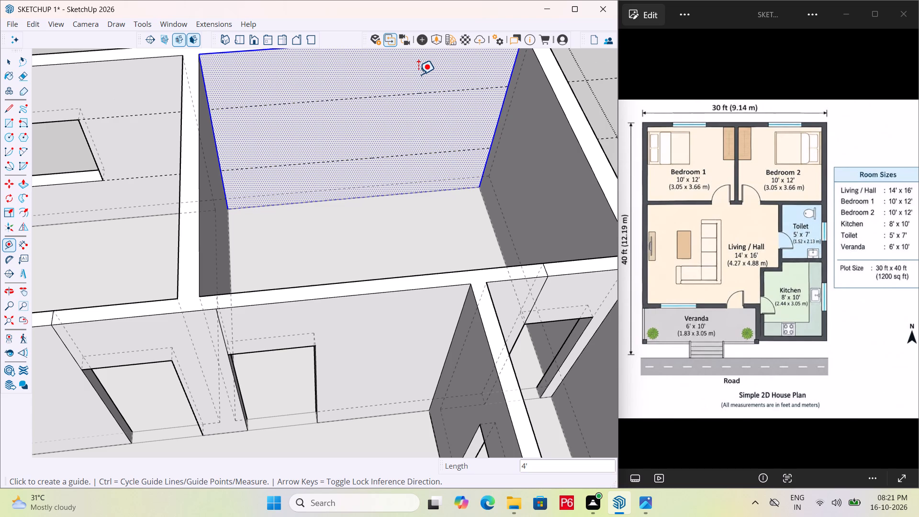
Place a vertical guide on Bedroom 2's back wall about 4' 3" in from its corner with the outer side wall.
middle_drag(360, 143, 389, 115)
scroll(391, 124, down, 2)
middle_drag(402, 116, 423, 93)
scroll(423, 177, down, 3)
middle_drag(351, 181, 338, 198)
scroll(401, 119, up, 4)
scroll(477, 133, up, 2)
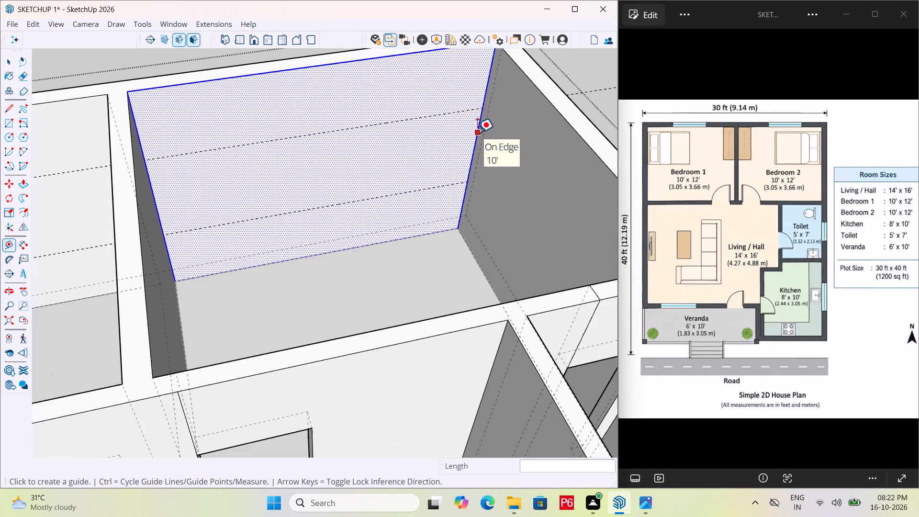
scroll(477, 133, up, 1)
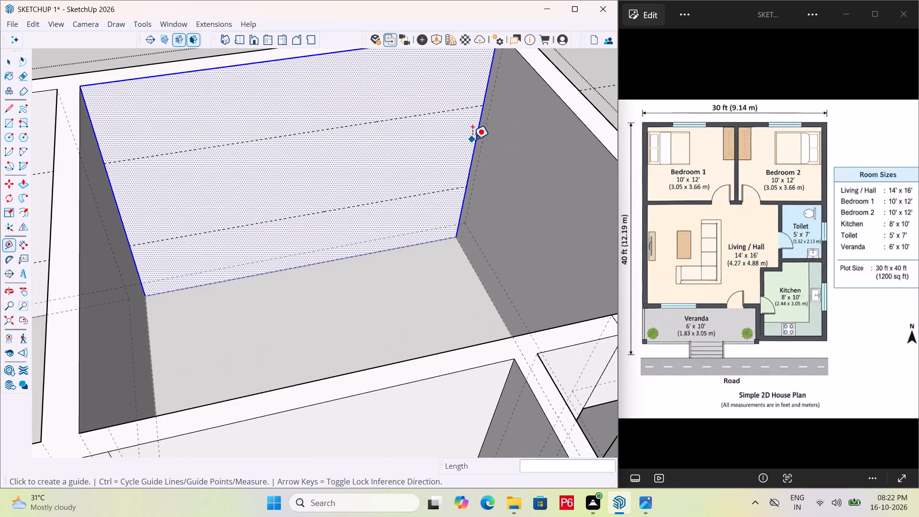
click(474, 140)
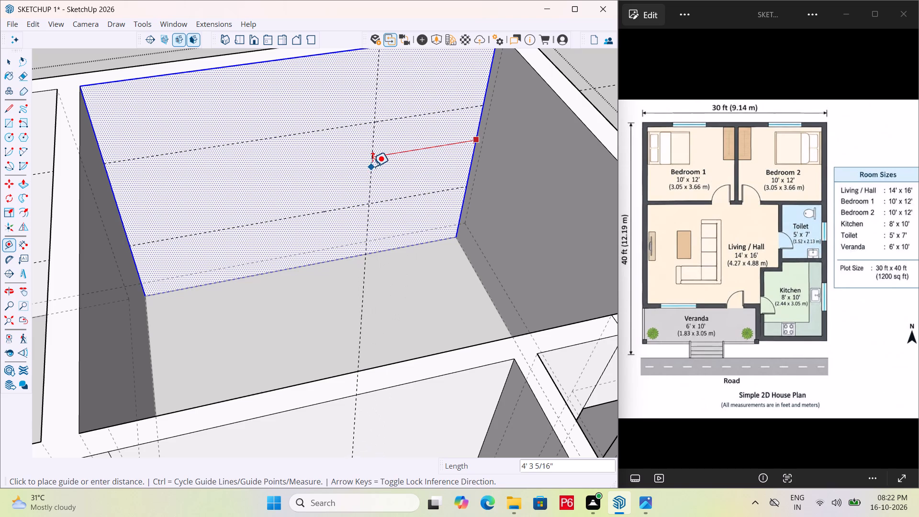
click(372, 167)
Place a second vertical guide on Bedroom 2's back wall, 4' from the first one towards the Bedroom 1 partition.
click(368, 148)
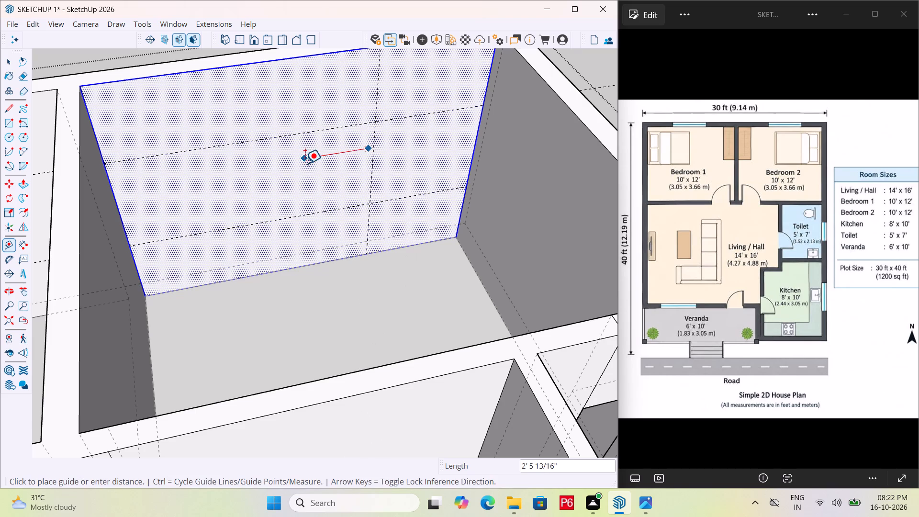
key(Escape)
click(371, 150)
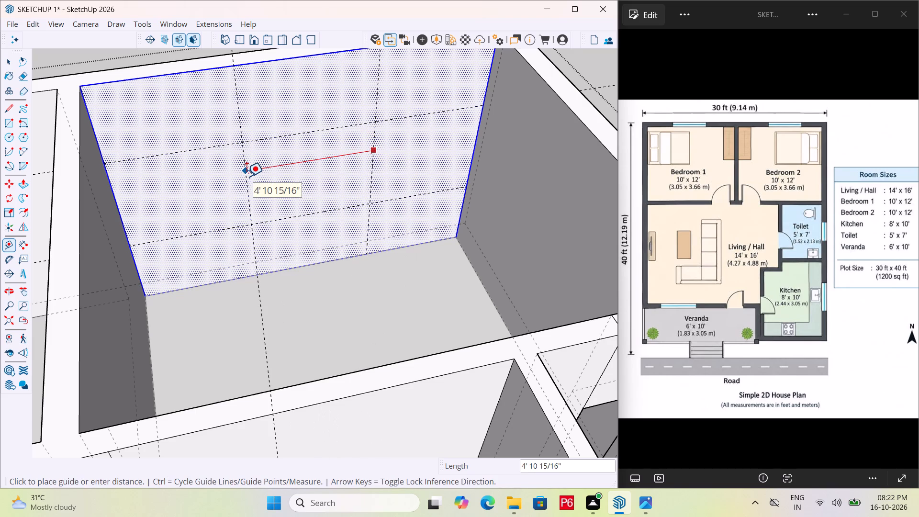
key(4)
key(apostrophe)
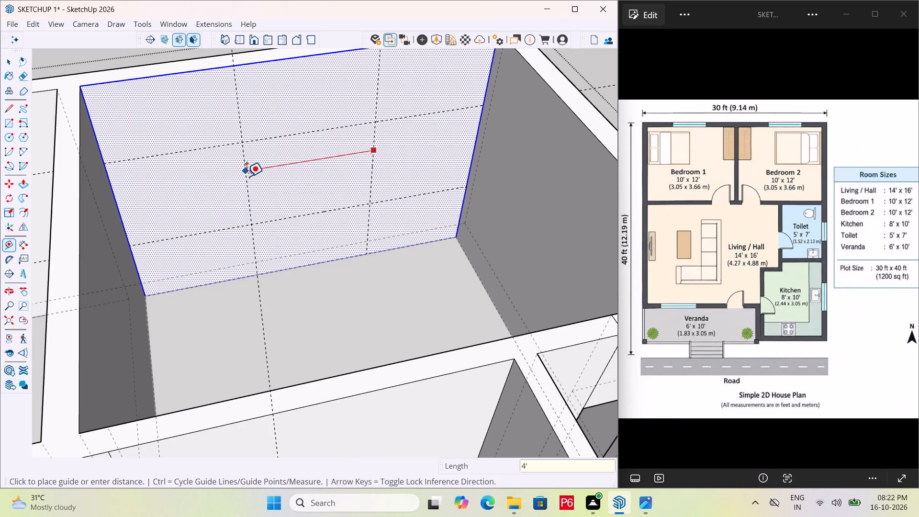
key(Return)
key(Escape)
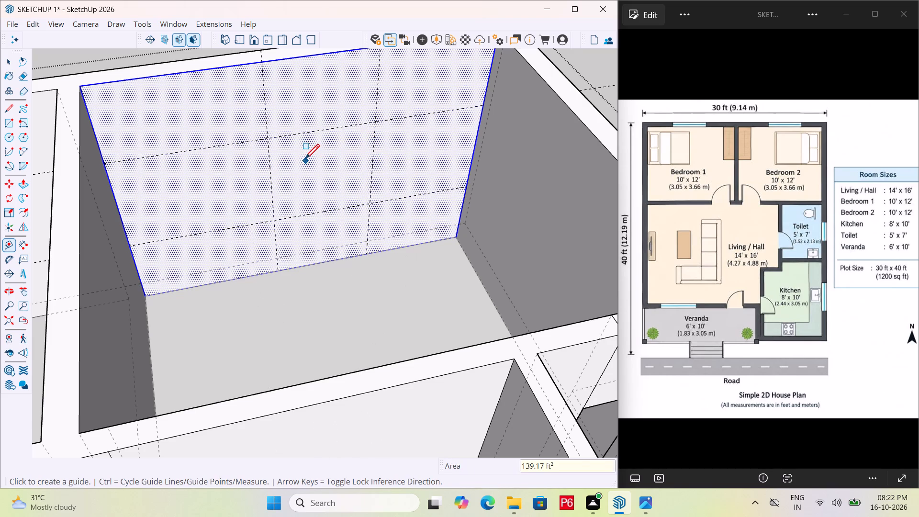
Draw a 4' by 4' window rectangle between the guide intersections on Bedroom 2's back wall.
key(r)
click(266, 141)
click(370, 204)
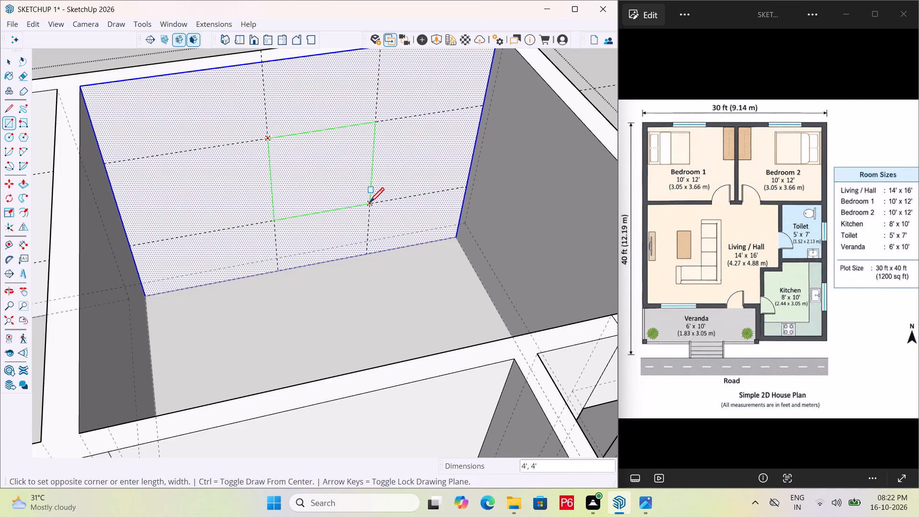
scroll(350, 168, down, 3)
key(Escape)
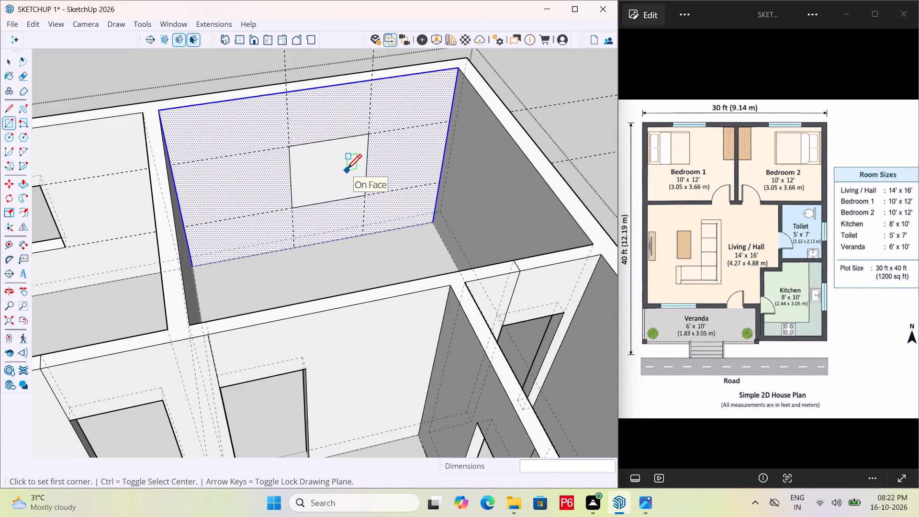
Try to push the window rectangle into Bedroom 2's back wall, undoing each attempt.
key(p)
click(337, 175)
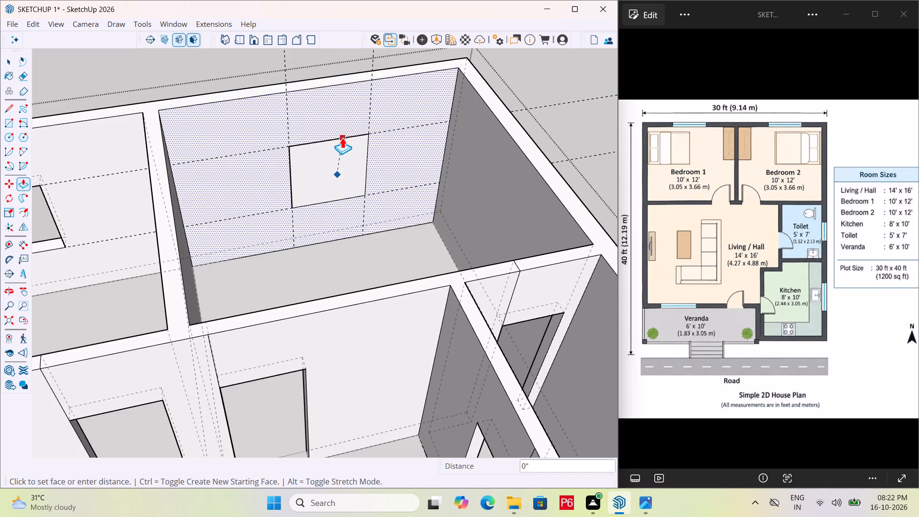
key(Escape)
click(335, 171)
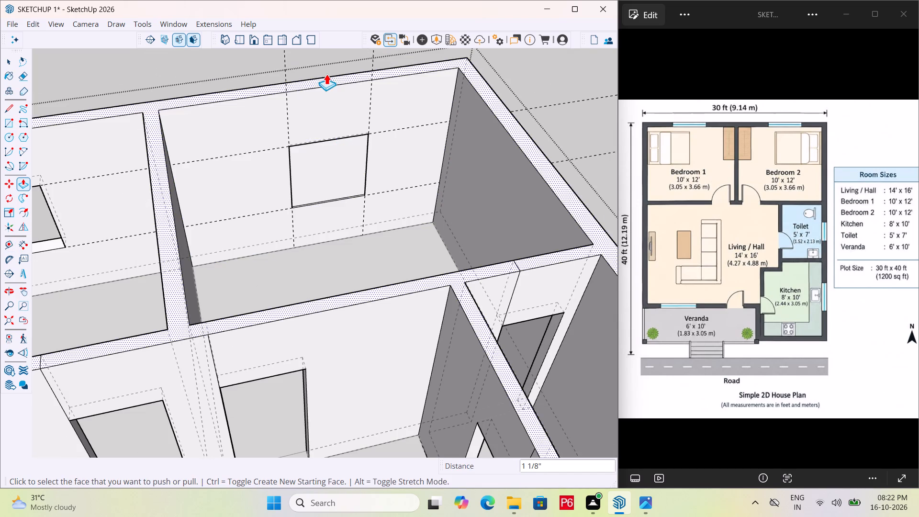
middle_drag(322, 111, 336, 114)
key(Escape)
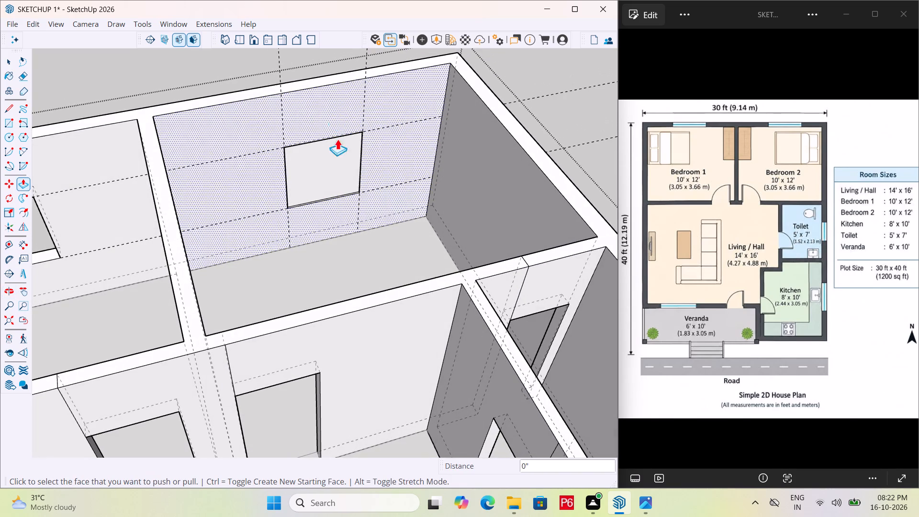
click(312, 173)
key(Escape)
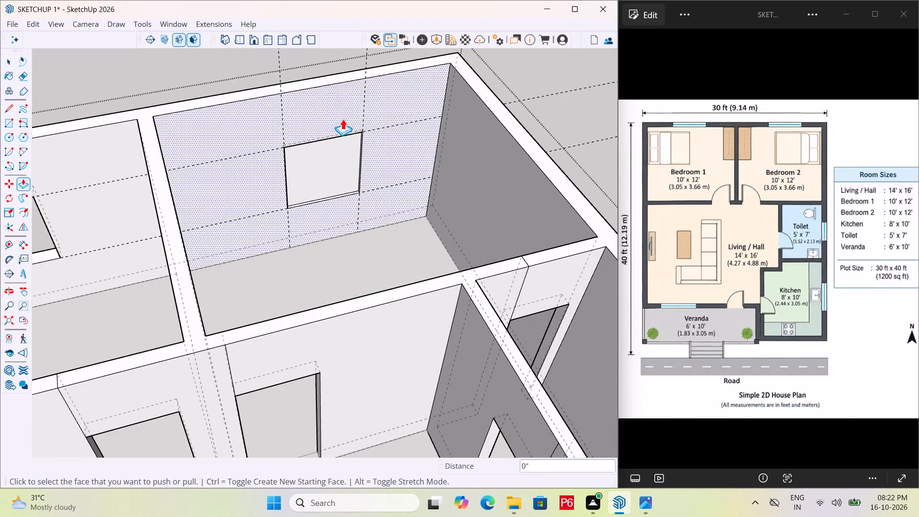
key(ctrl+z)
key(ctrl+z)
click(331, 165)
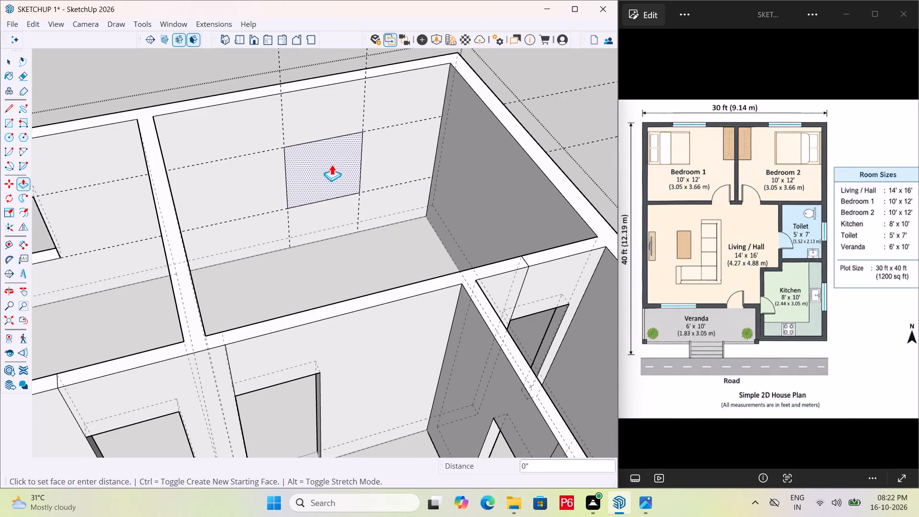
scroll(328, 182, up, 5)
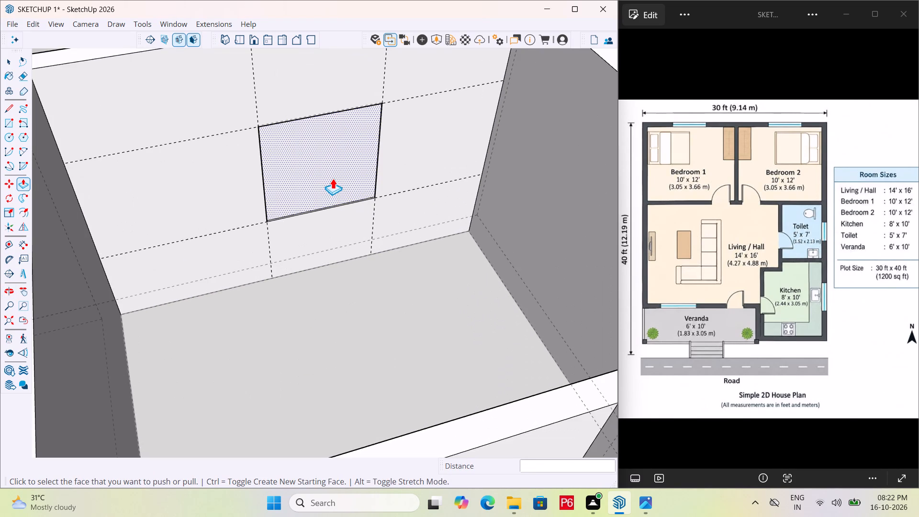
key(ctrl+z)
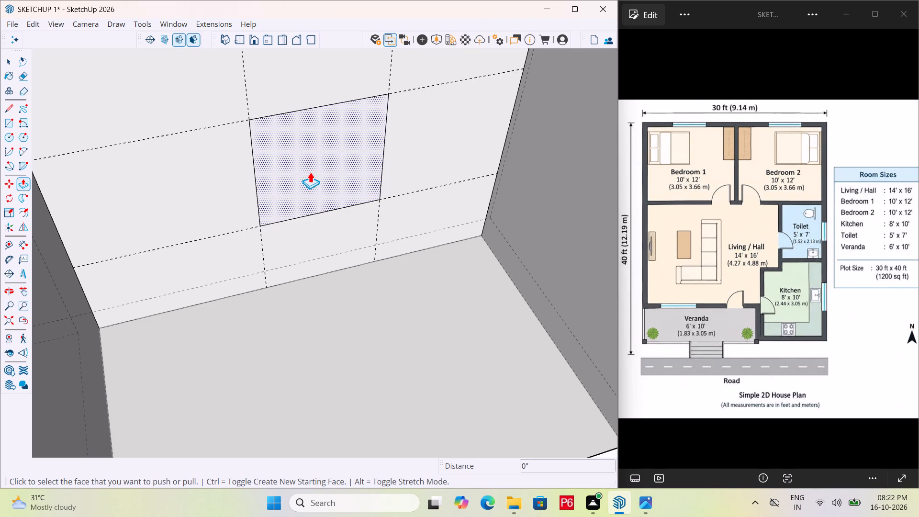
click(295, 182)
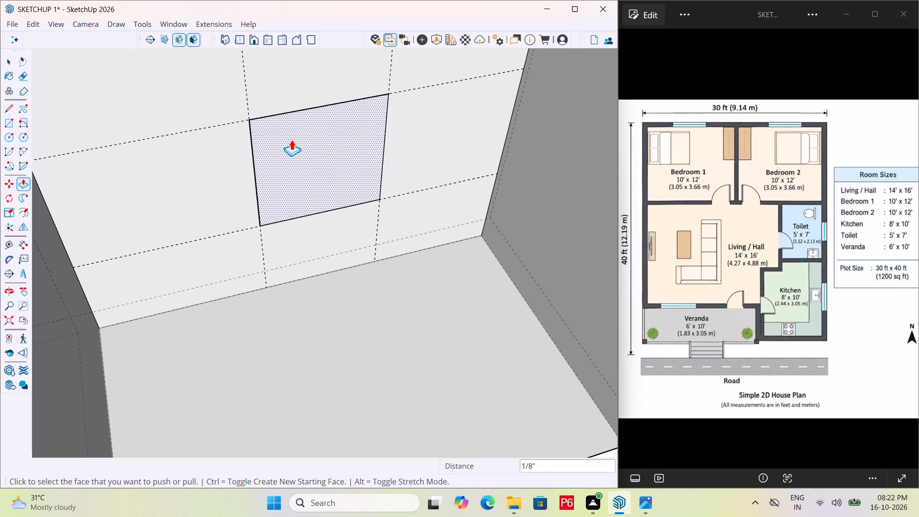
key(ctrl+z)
Erase the vertical and horizontal guides around the window rectangle on Bedroom 2's back wall.
scroll(391, 176, down, 5)
scroll(356, 106, down, 1)
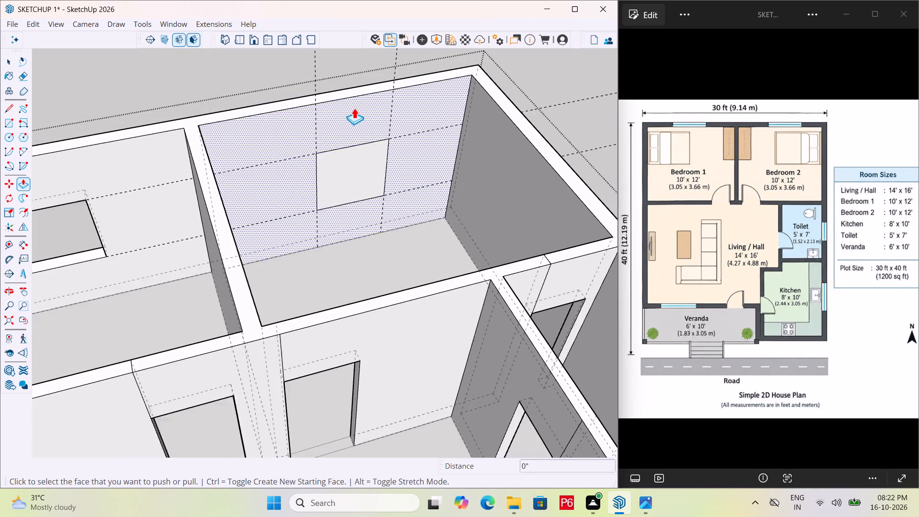
scroll(354, 108, down, 1)
middle_drag(341, 112, 318, 88)
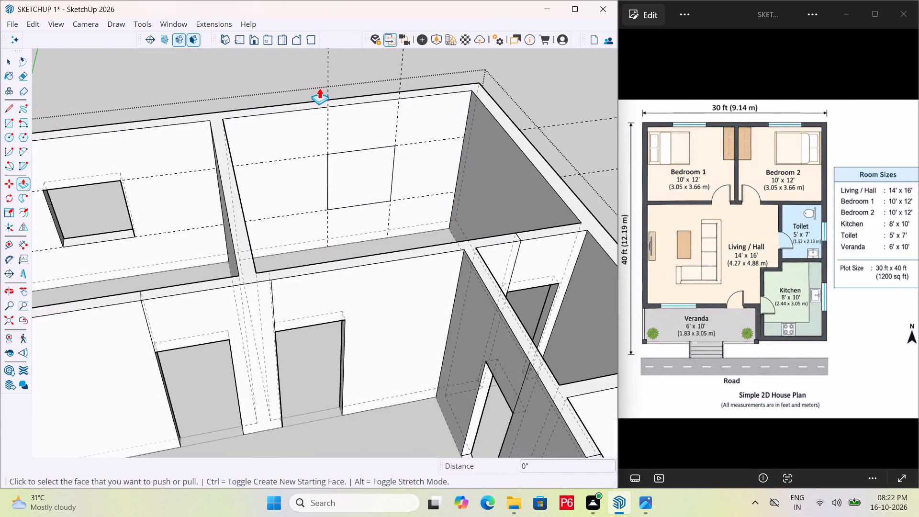
key(e)
drag(326, 128, 334, 125)
drag(347, 122, 355, 122)
click(400, 119)
click(389, 119)
drag(416, 120, 422, 157)
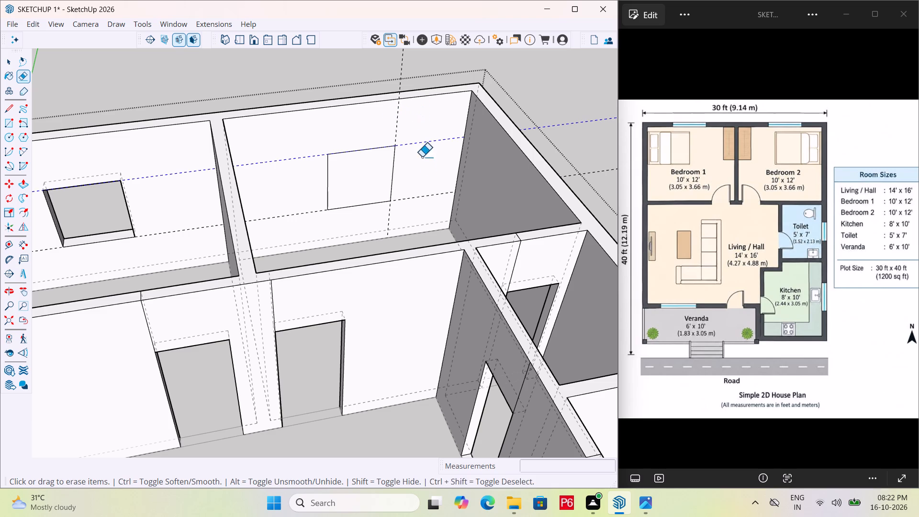
drag(422, 157, 424, 199)
drag(424, 195, 420, 186)
drag(382, 113, 407, 113)
click(407, 113)
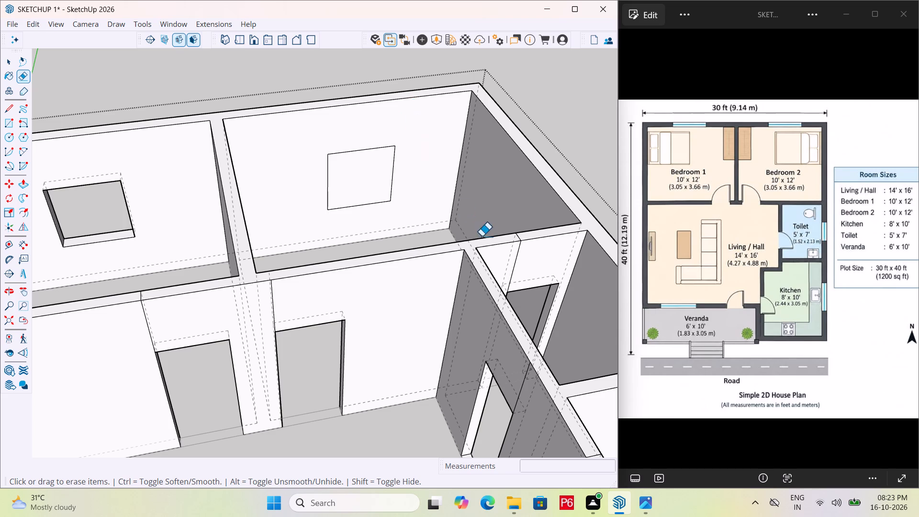
Push the window rectangle 9" through the full thickness of Bedroom 2's back wall to cut the opening.
scroll(364, 181, up, 2)
key(p)
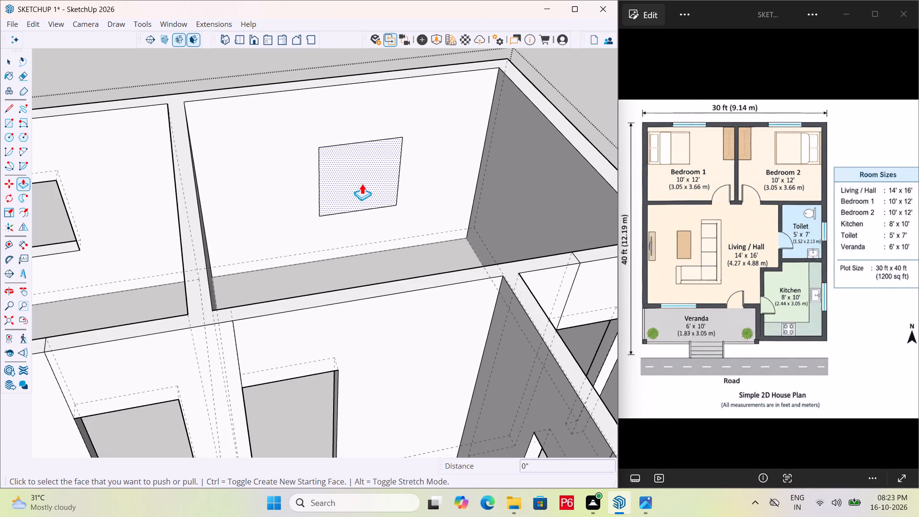
click(360, 186)
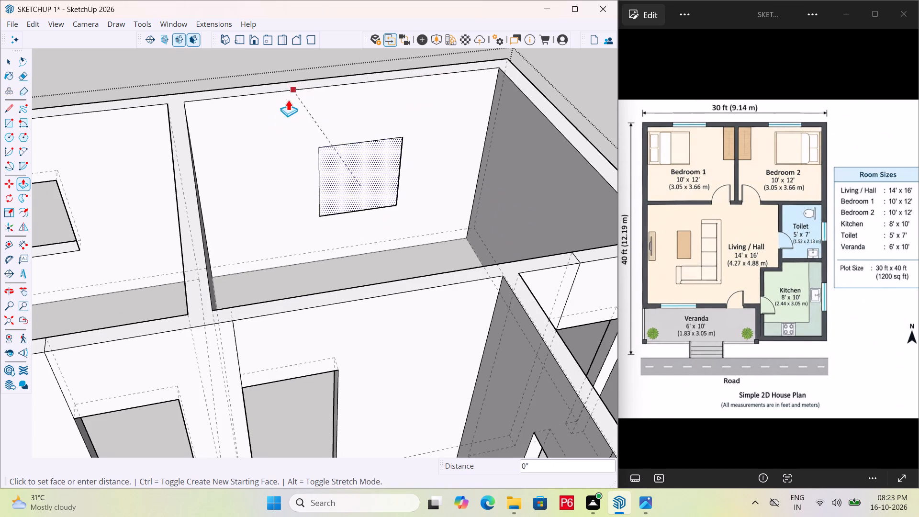
middle_drag(286, 112, 397, 204)
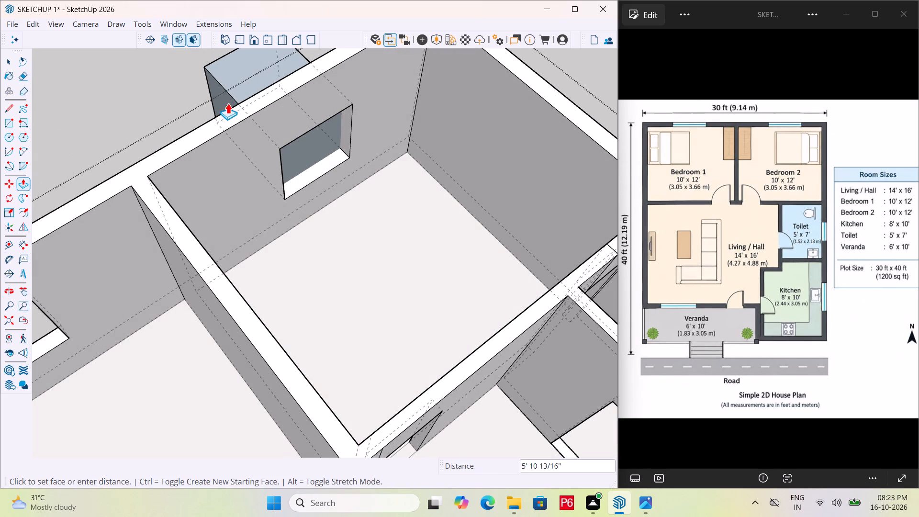
scroll(230, 105, up, 5)
click(247, 99)
scroll(393, 137, down, 2)
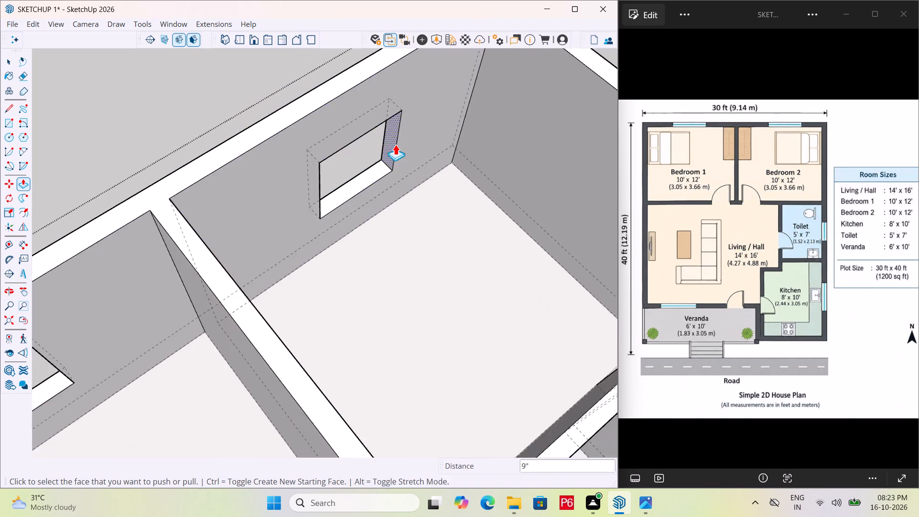
Save the model.
middle_drag(395, 144, 918, 128)
middle_drag(461, 175, 632, 62)
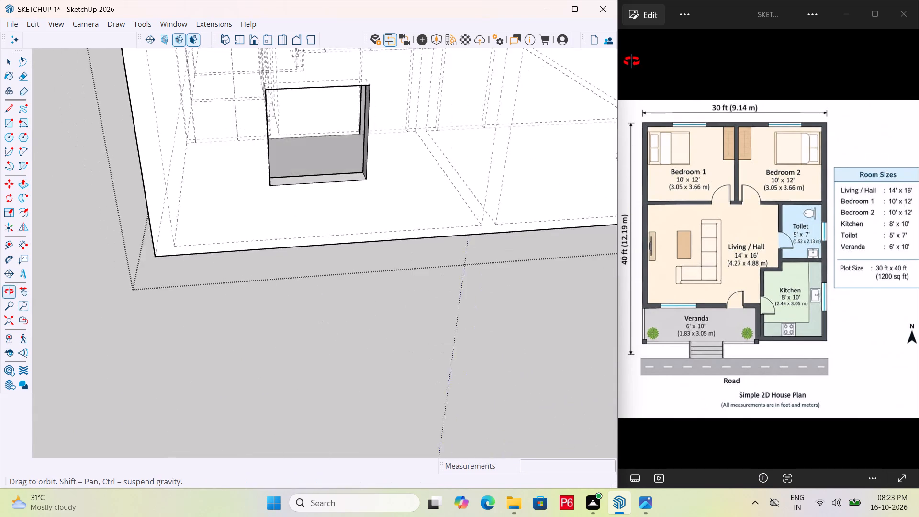
middle_drag(632, 62, 51, 138)
scroll(393, 126, down, 10)
key(ctrl+s)
key(ctrl+s)
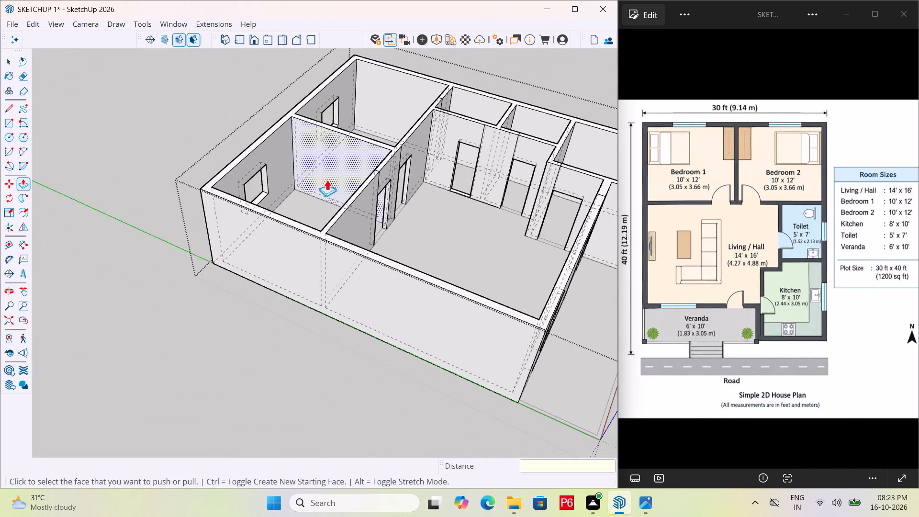
ctrl+scroll(326, 188, down, 3)
key(ctrl+s)
key(ctrl+s)
key(ctrl+s)
key(ctrl+s)
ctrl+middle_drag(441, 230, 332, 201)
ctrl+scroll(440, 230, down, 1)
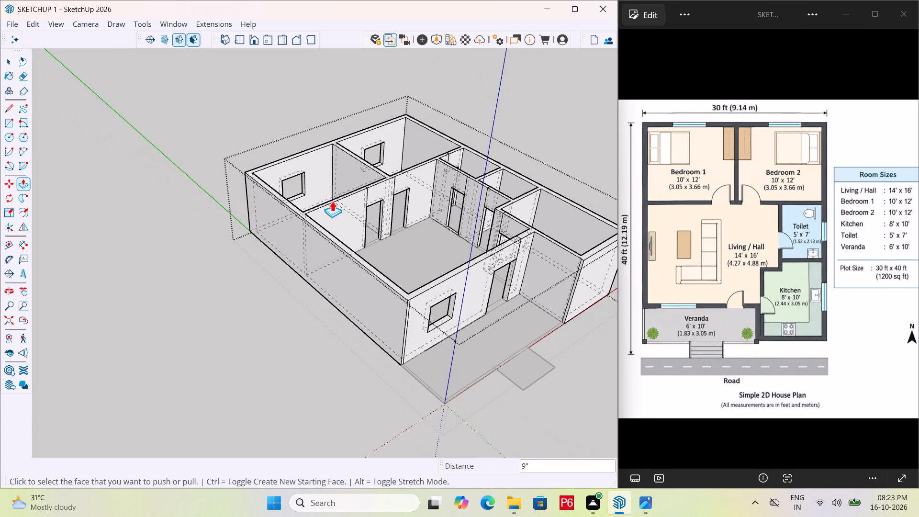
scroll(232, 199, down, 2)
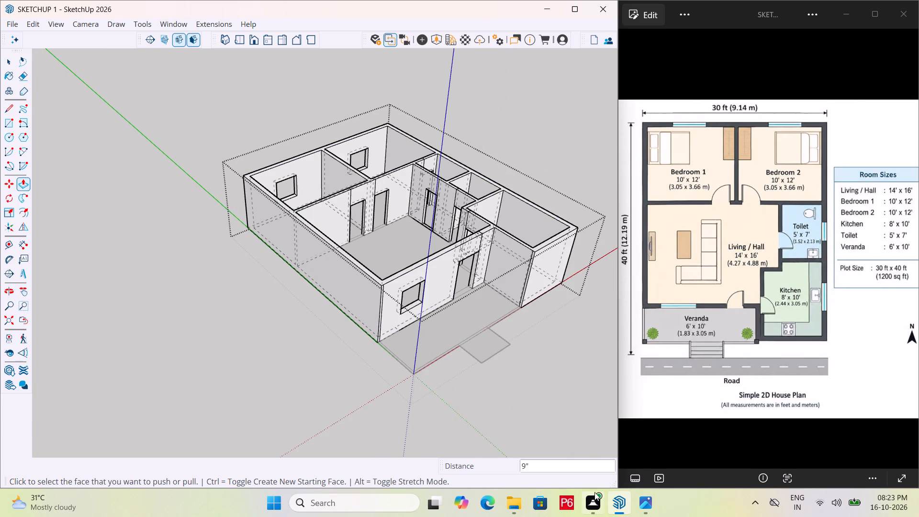
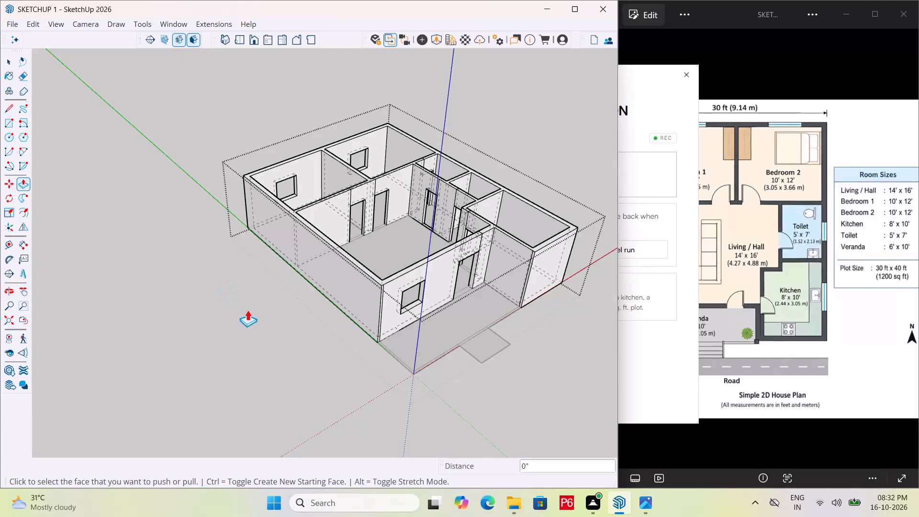
Save the model.
click(247, 310)
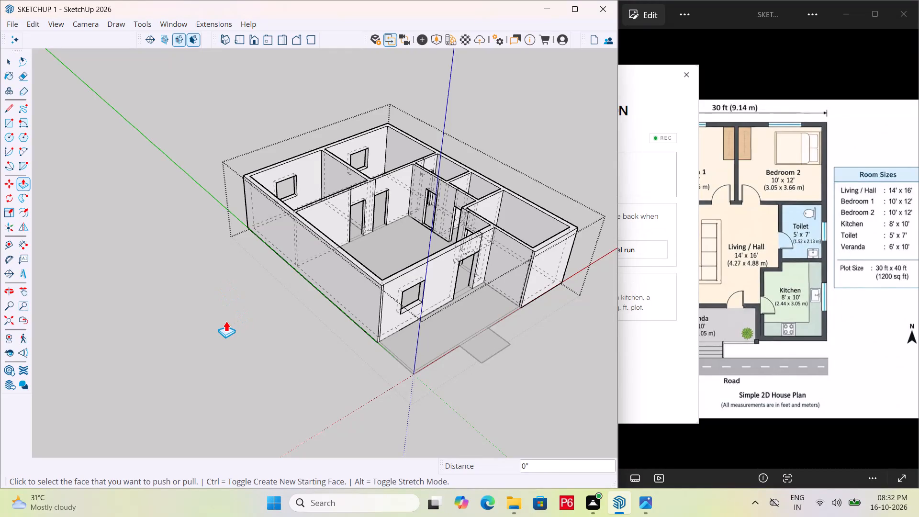
click(230, 311)
drag(217, 337, 242, 324)
key(ctrl+s)
key(ctrl+s)
key(ctrl+s)
key(ctrl+s)
Finish editing the house walls group and return to the main model.
scroll(350, 321, down, 1)
middle_drag(350, 321, 410, 353)
middle_drag(510, 276, 483, 256)
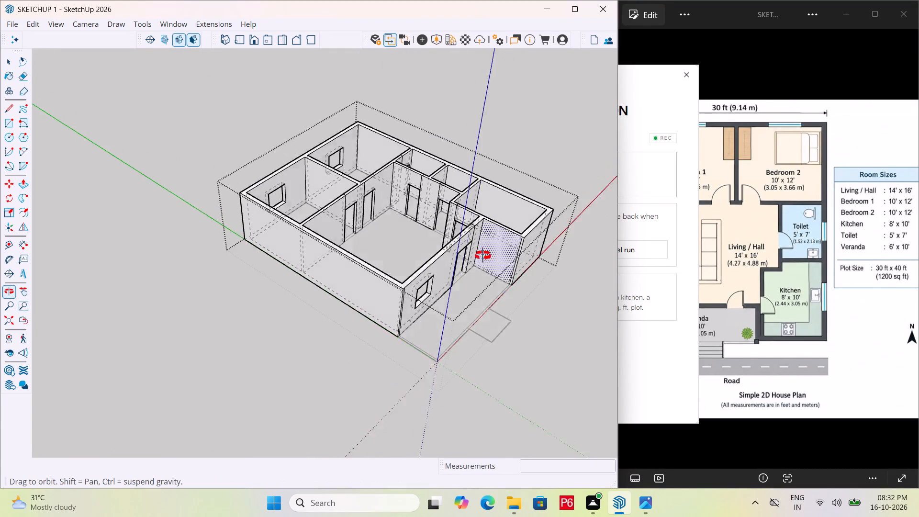
middle_drag(483, 256, 498, 257)
scroll(501, 270, up, 4)
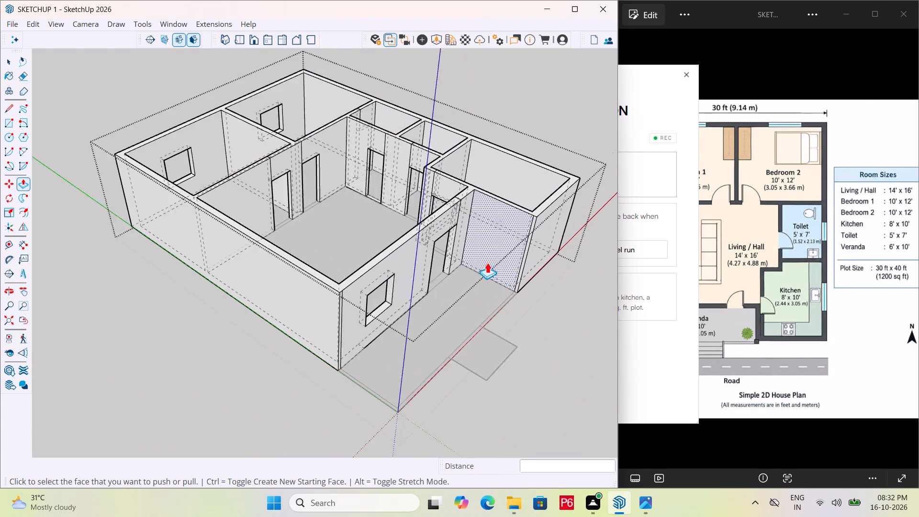
scroll(487, 262, up, 1)
key(space)
key(space)
double_click(134, 309)
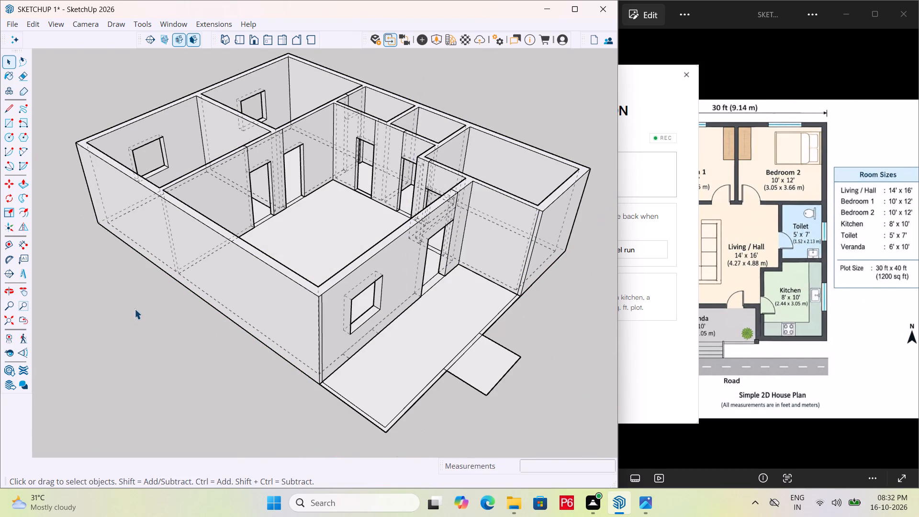
Bring the 2D house plan fully into view and examine the model's rooms and openings against it.
scroll(355, 224, down, 2)
middle_drag(330, 297, 179, 270)
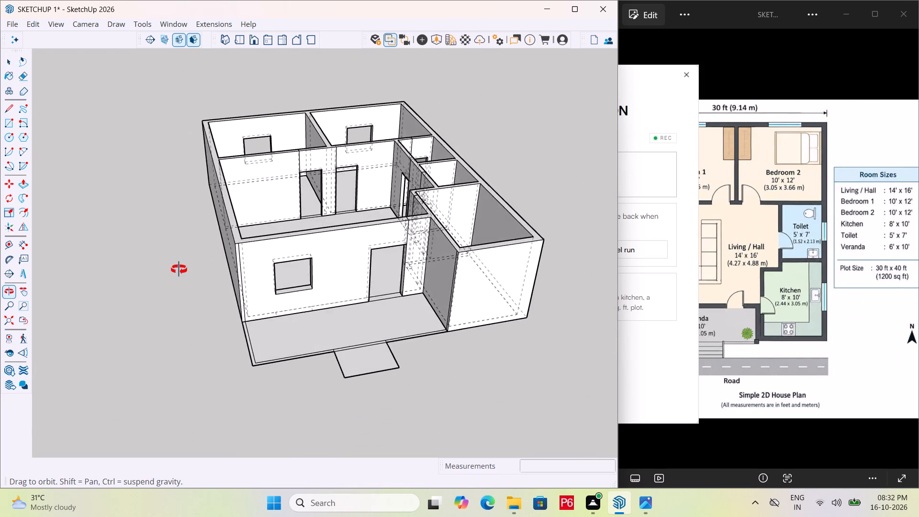
middle_drag(179, 270, 175, 295)
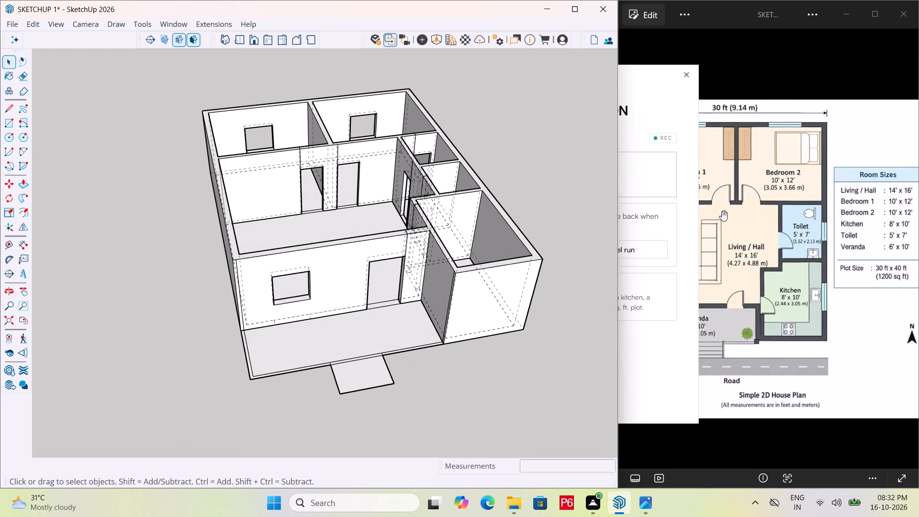
click(833, 206)
middle_drag(279, 298, 293, 283)
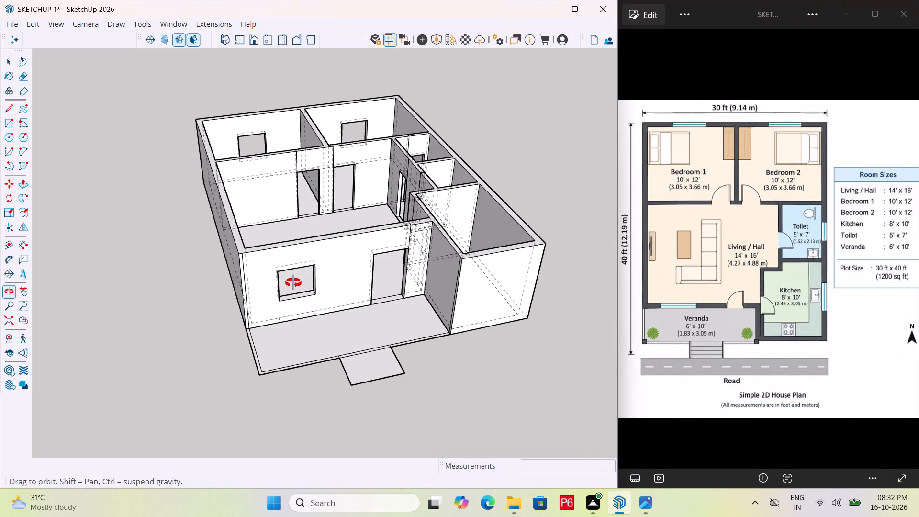
middle_drag(293, 283, 297, 309)
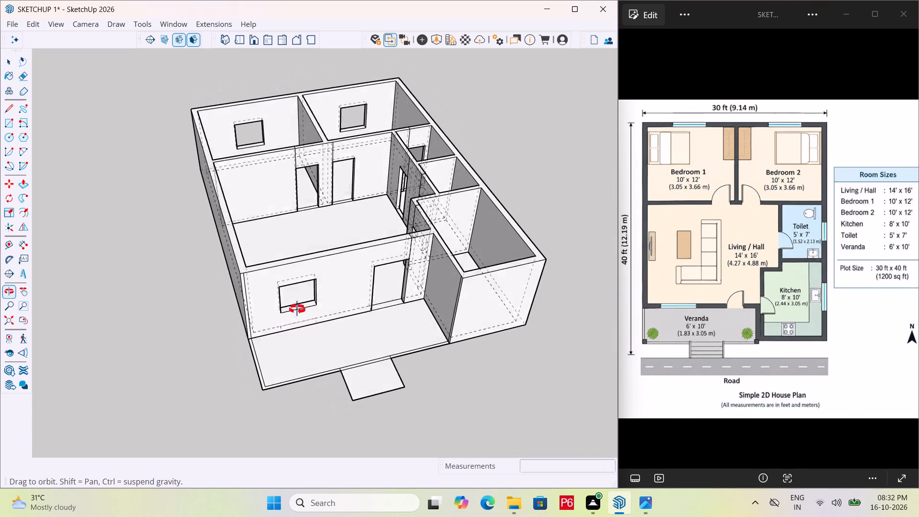
middle_drag(297, 309, 299, 303)
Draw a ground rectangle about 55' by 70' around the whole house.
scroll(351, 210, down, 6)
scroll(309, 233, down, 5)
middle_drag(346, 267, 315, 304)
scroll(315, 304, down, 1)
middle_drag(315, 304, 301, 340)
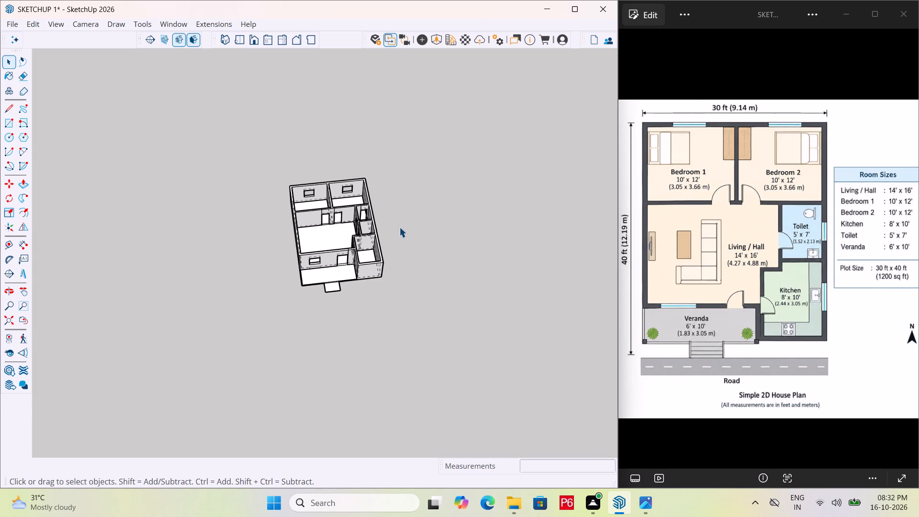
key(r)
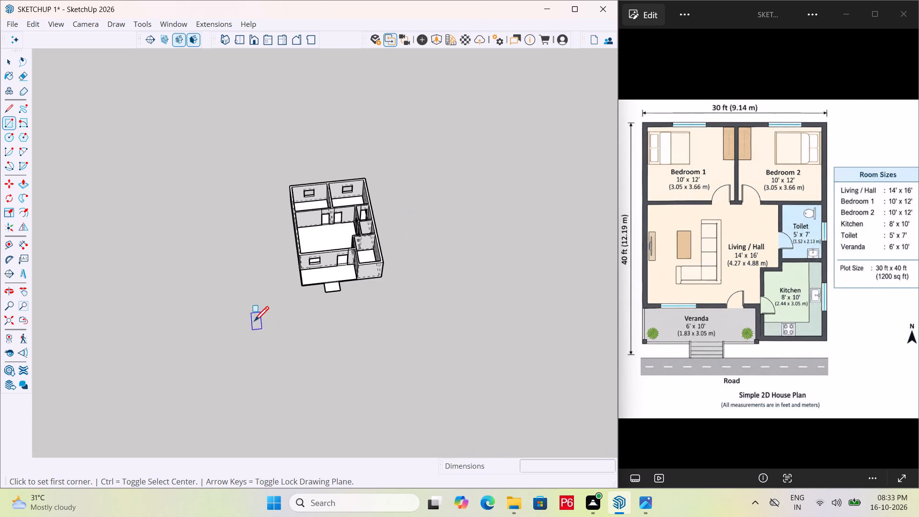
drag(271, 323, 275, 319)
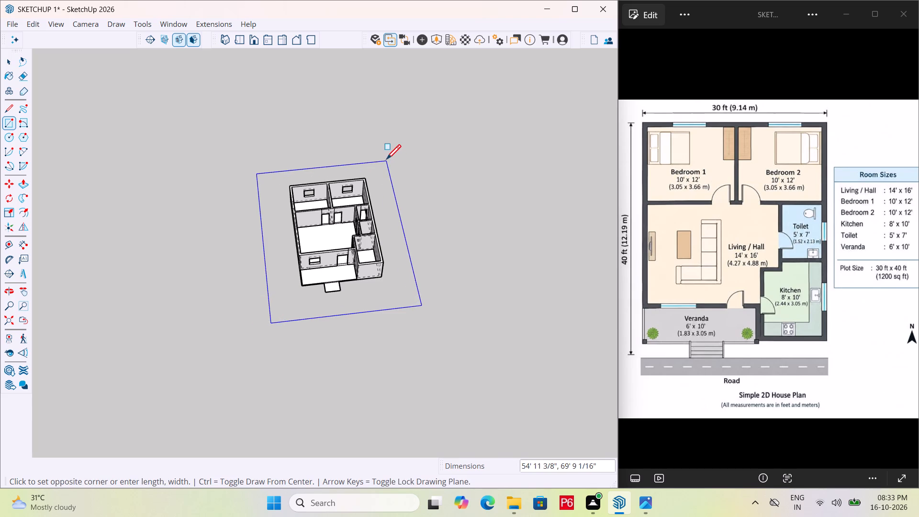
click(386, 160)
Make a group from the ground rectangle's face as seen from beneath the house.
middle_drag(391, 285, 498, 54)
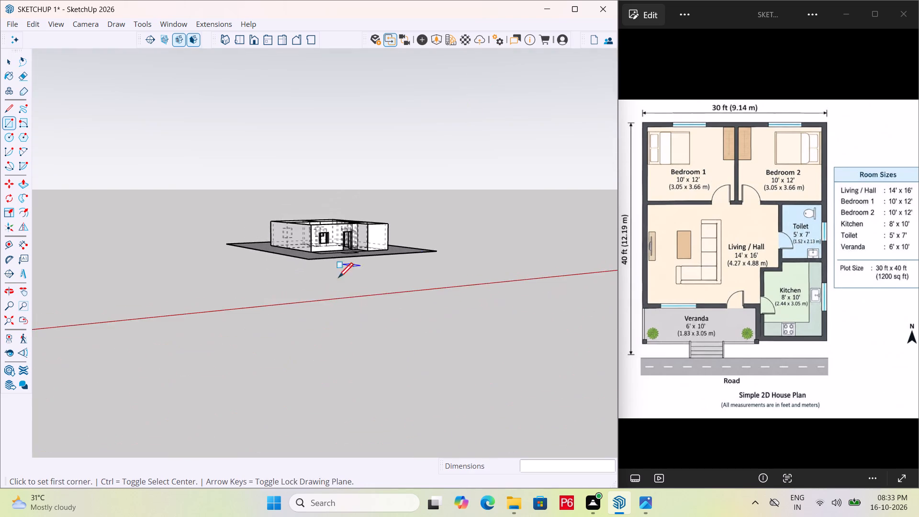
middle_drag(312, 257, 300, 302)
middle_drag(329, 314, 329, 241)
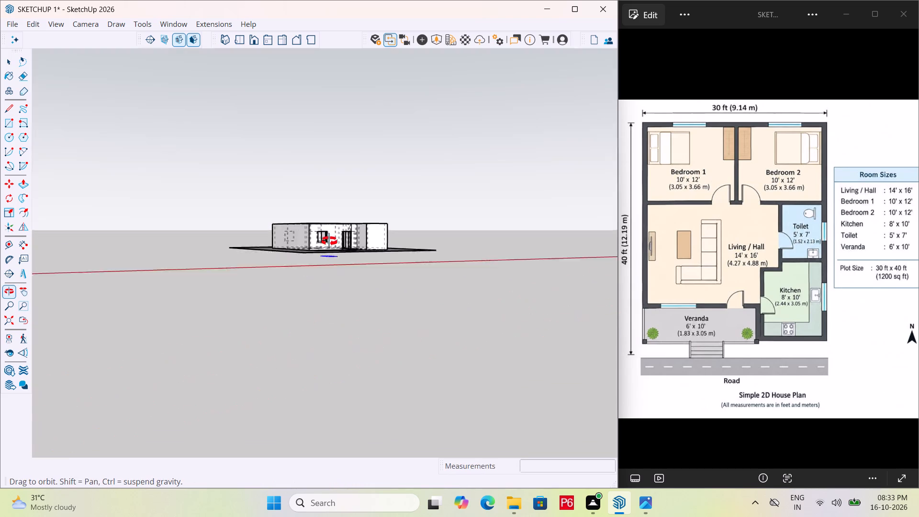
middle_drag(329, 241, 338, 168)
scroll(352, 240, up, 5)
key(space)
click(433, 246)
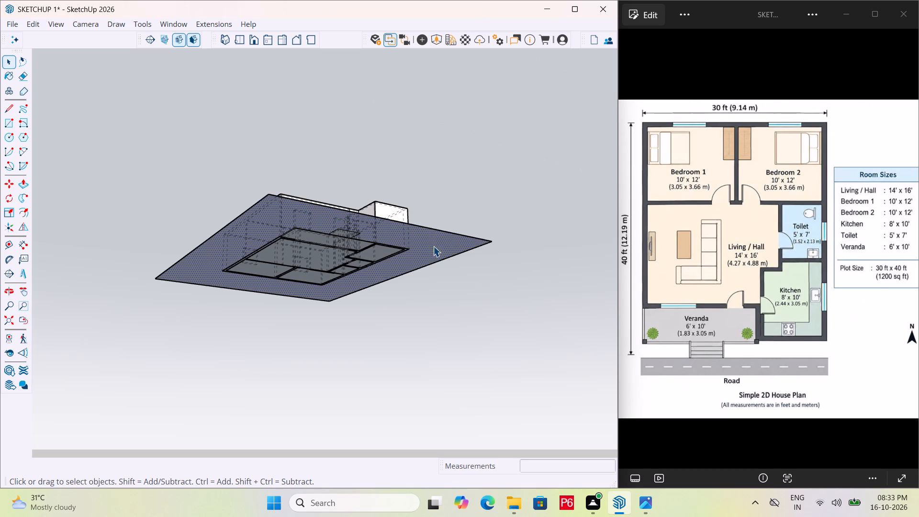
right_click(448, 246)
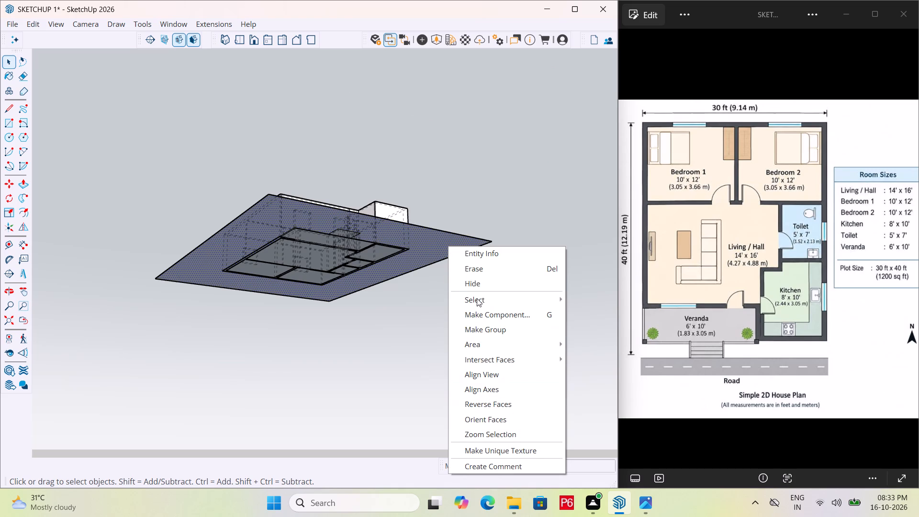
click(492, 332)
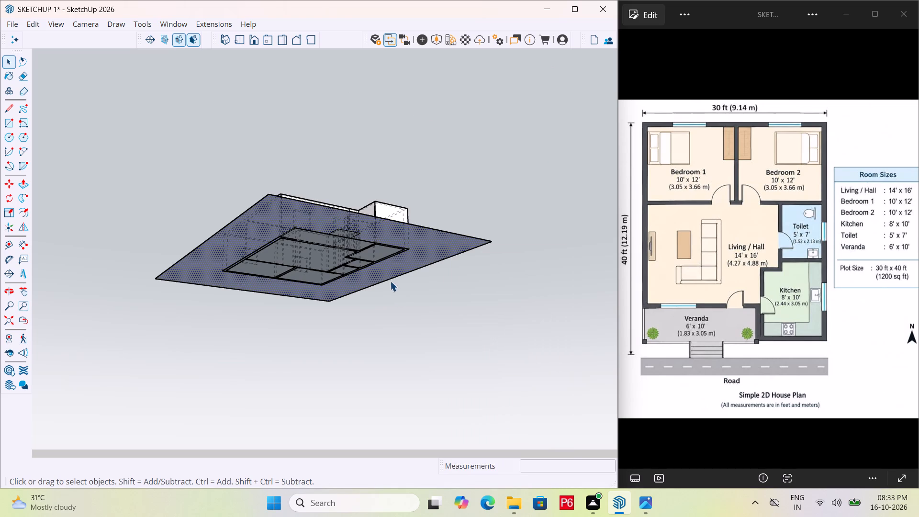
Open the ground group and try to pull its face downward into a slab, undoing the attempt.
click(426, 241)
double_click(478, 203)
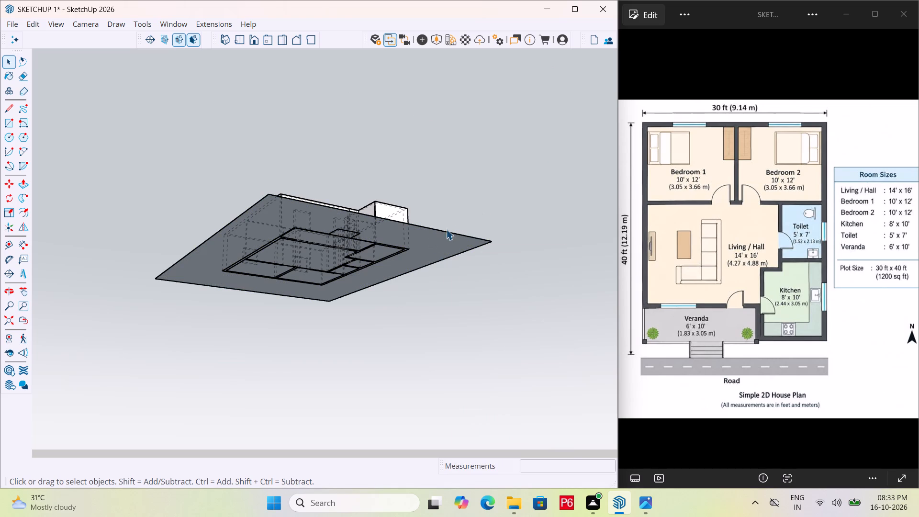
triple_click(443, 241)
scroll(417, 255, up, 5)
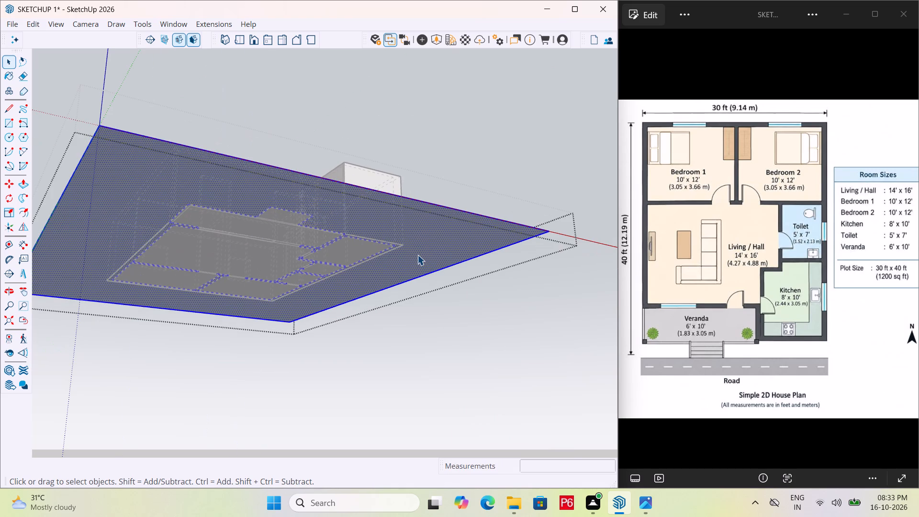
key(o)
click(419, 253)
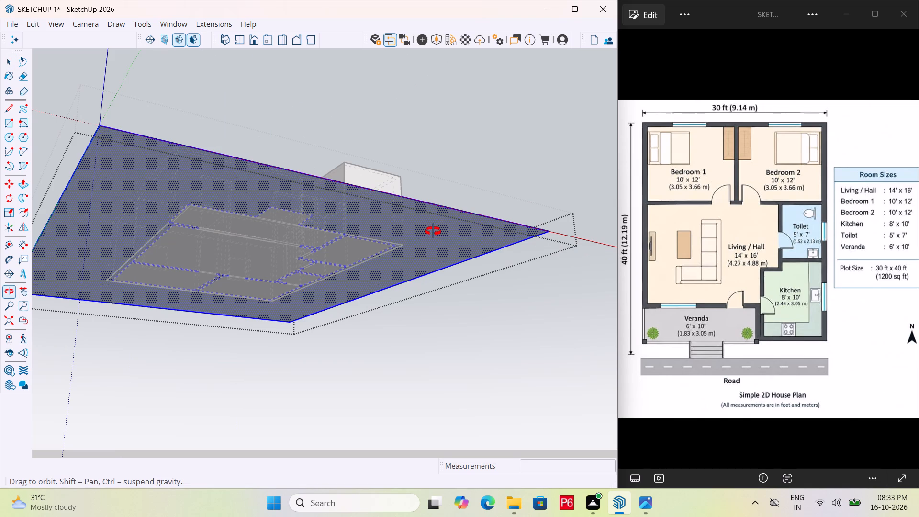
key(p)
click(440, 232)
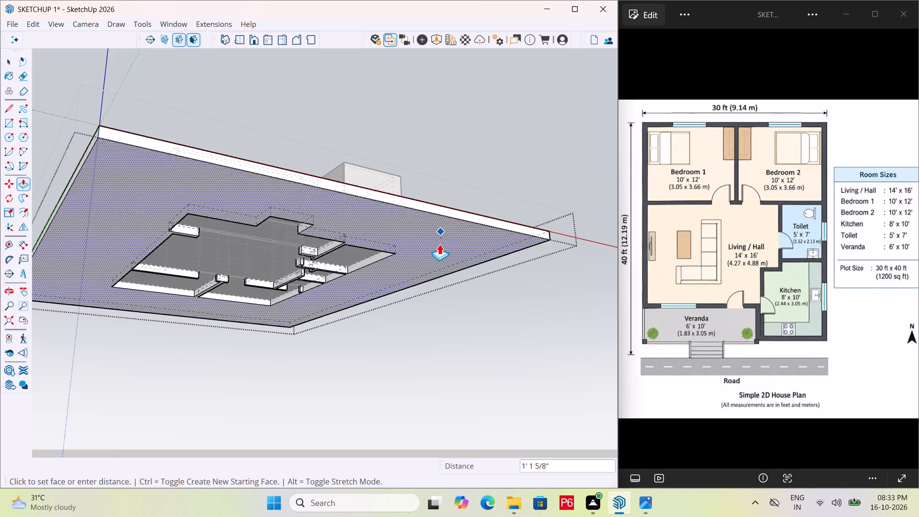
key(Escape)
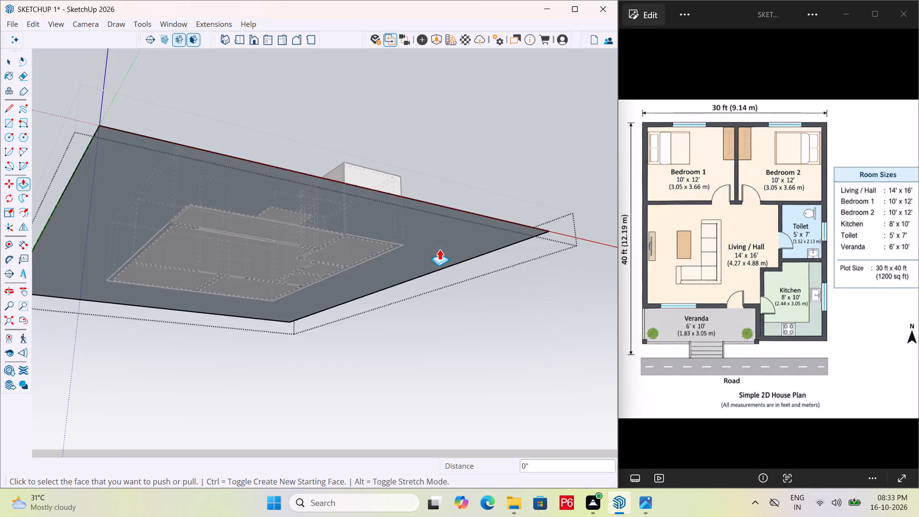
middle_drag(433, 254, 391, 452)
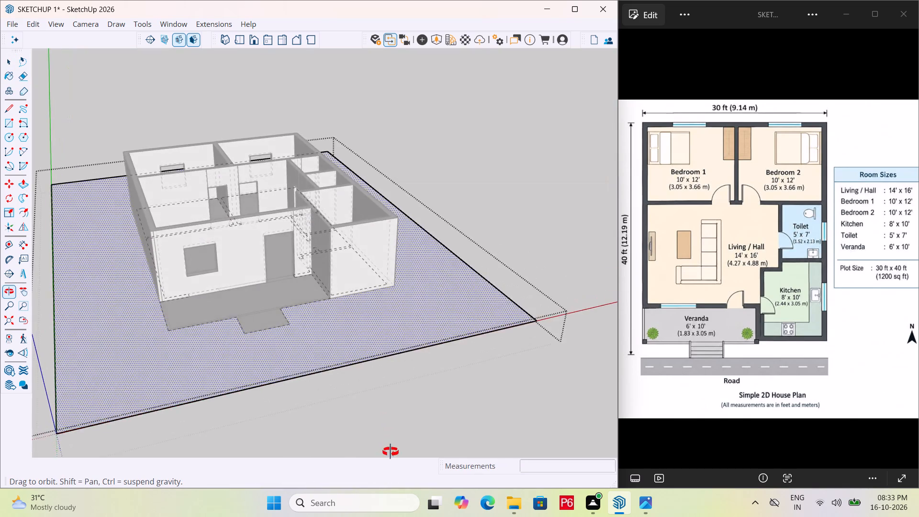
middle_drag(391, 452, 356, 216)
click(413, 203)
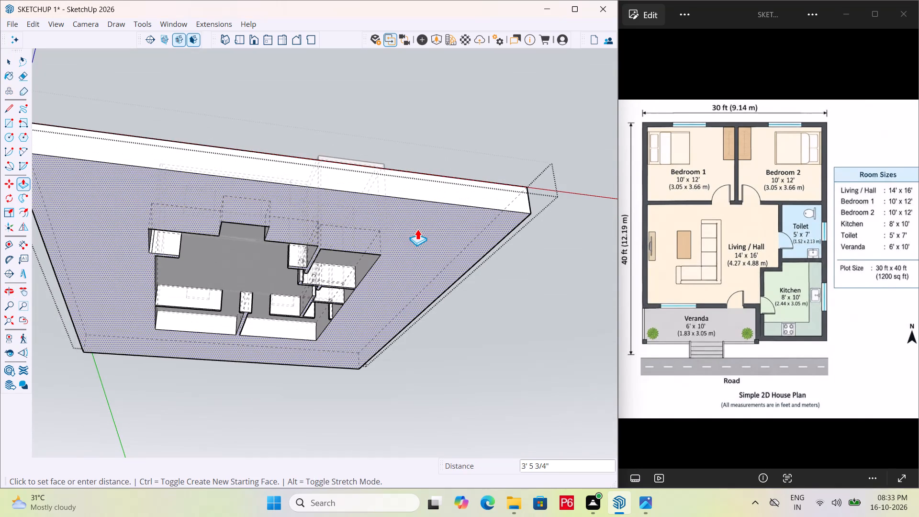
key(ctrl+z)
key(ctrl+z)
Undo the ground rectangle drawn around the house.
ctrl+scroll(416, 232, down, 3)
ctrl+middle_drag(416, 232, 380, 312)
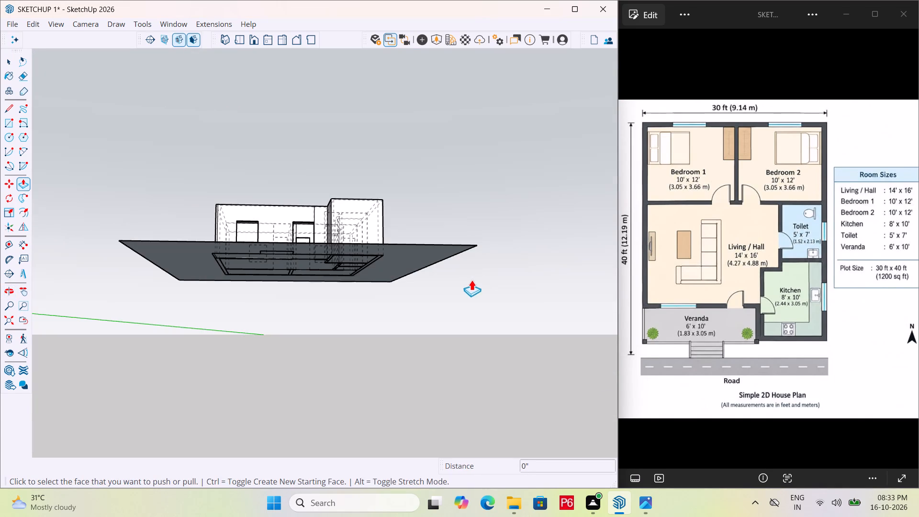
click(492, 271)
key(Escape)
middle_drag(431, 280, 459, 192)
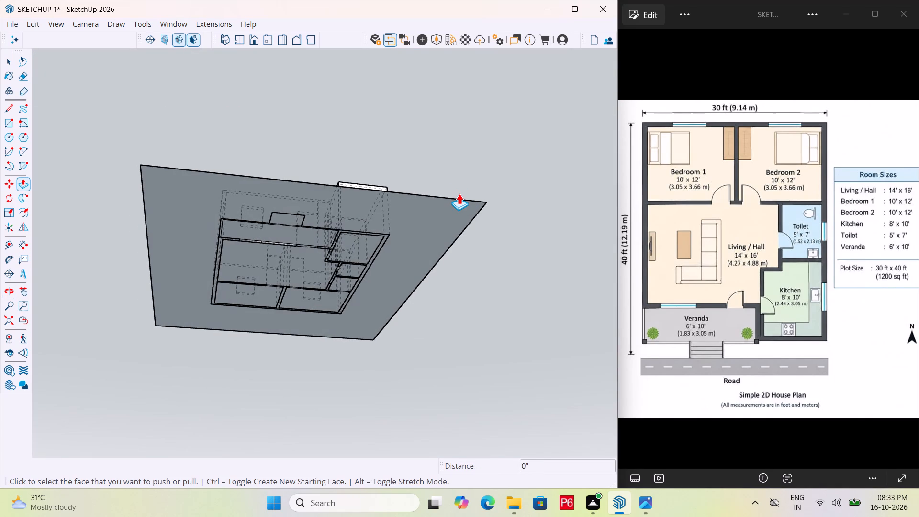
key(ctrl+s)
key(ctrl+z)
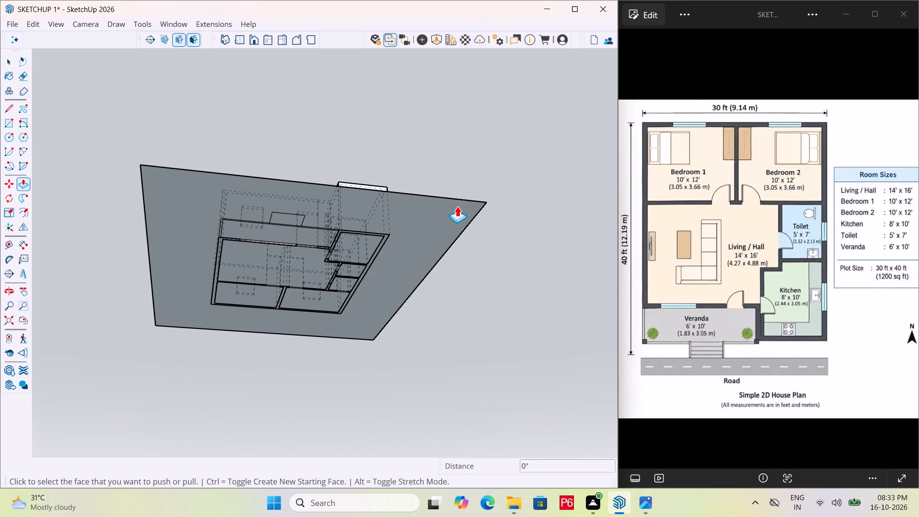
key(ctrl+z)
Draw a ground rectangle about 65' by 78' on open ground beside the house.
middle_drag(446, 216, 407, 378)
scroll(311, 248, down, 5)
middle_drag(291, 277, 290, 305)
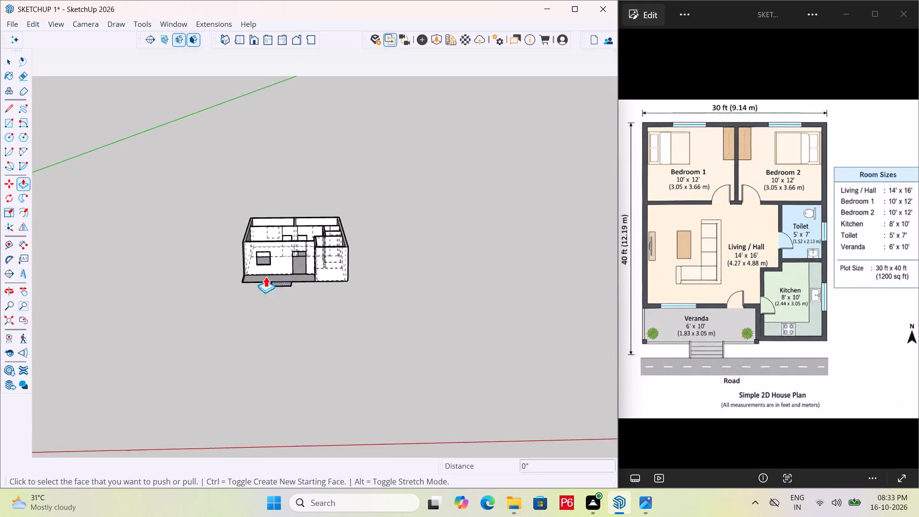
middle_drag(249, 262, 226, 384)
scroll(249, 272, down, 1)
scroll(528, 196, down, 3)
middle_drag(442, 242, 591, 281)
key(r)
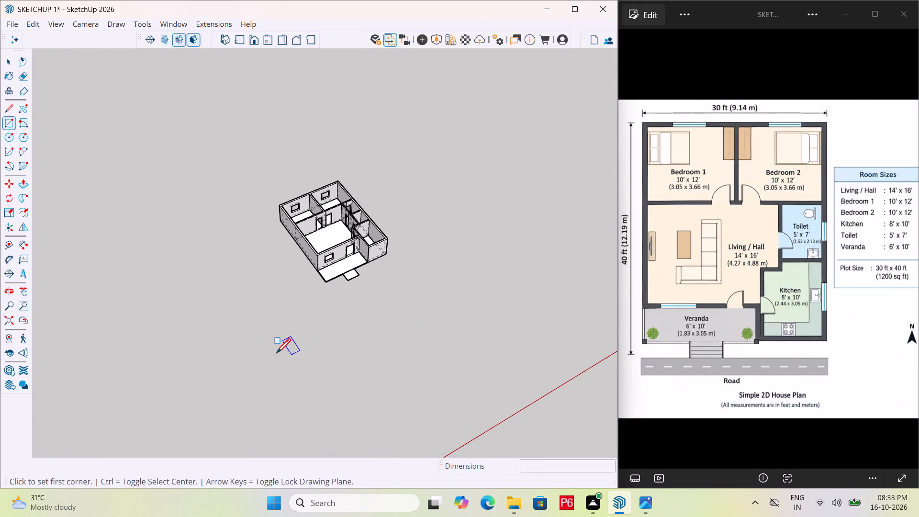
scroll(339, 293, down, 4)
drag(223, 361, 232, 347)
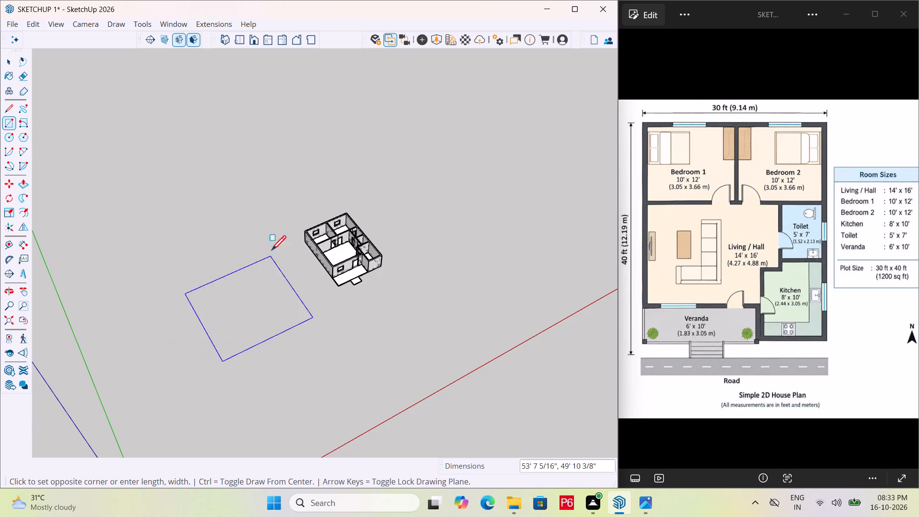
click(265, 224)
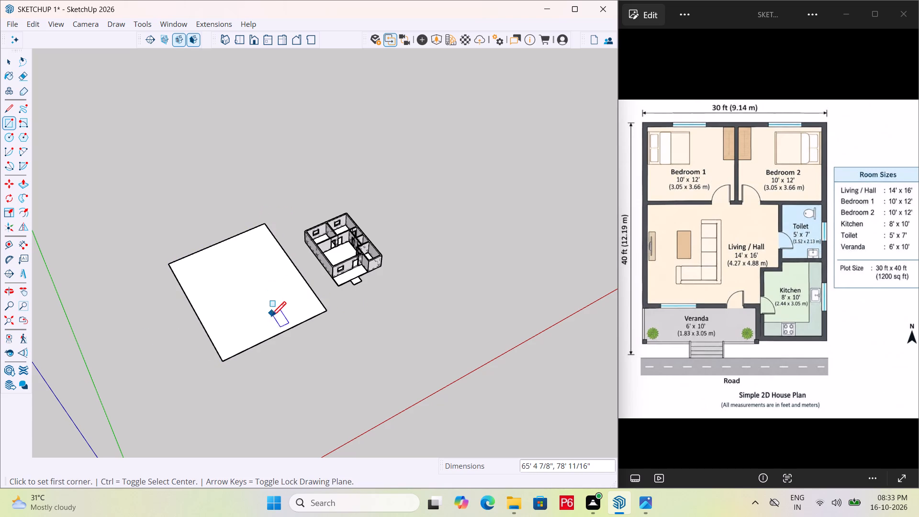
Make a group from the ground rectangle's face and its edges beside the house.
key(space)
click(277, 321)
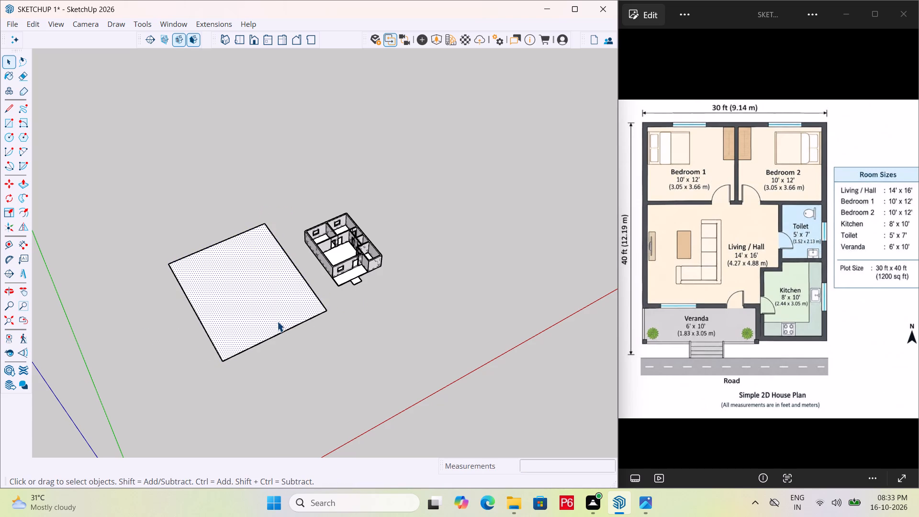
double_click(277, 321)
right_click(277, 321)
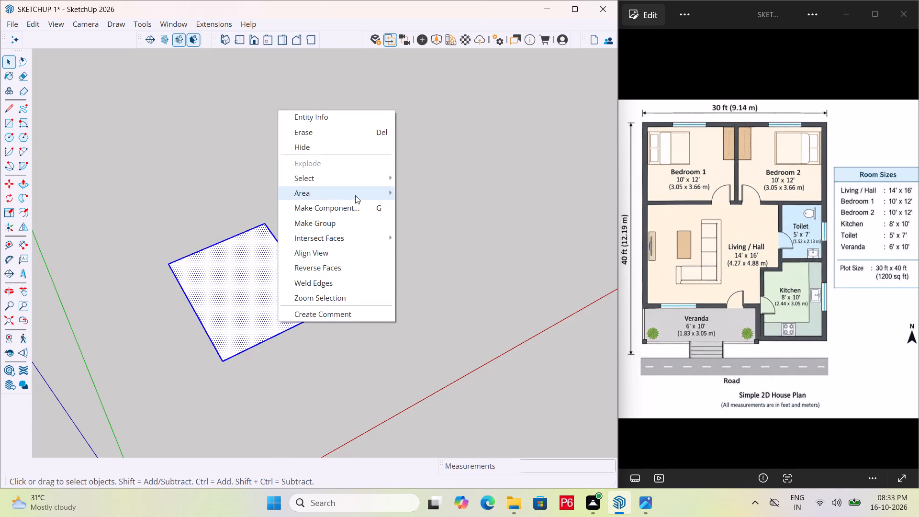
click(346, 222)
click(296, 318)
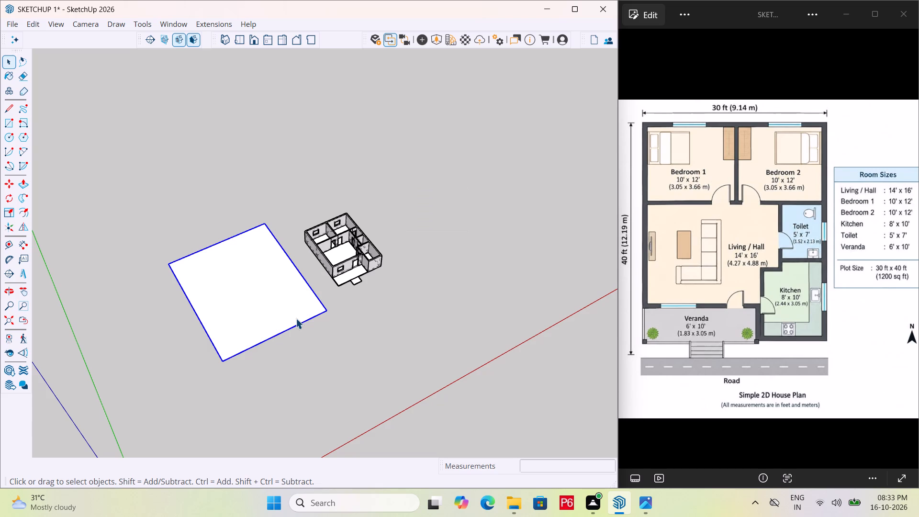
Open the ground group and pull its underside face downward 6" to form a slab.
middle_drag(307, 327, 309, 197)
middle_drag(261, 287, 261, 215)
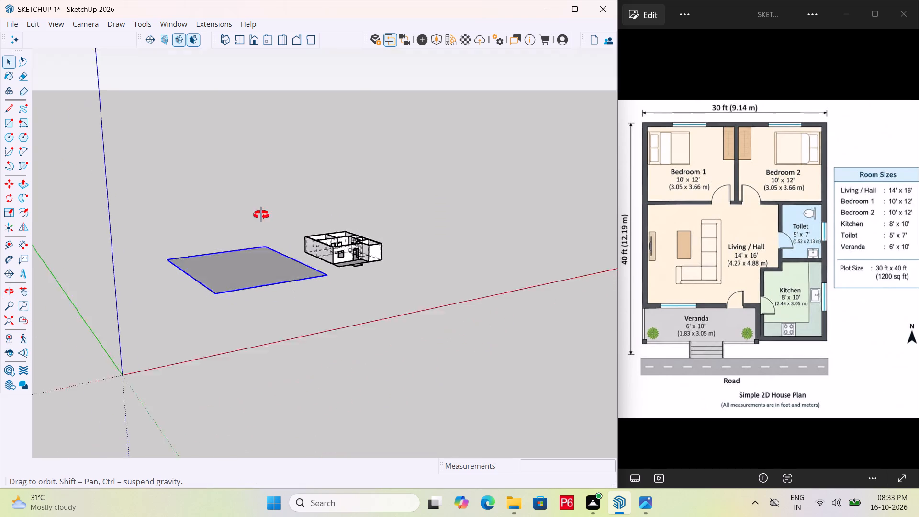
middle_drag(261, 215, 268, 111)
scroll(265, 215, up, 6)
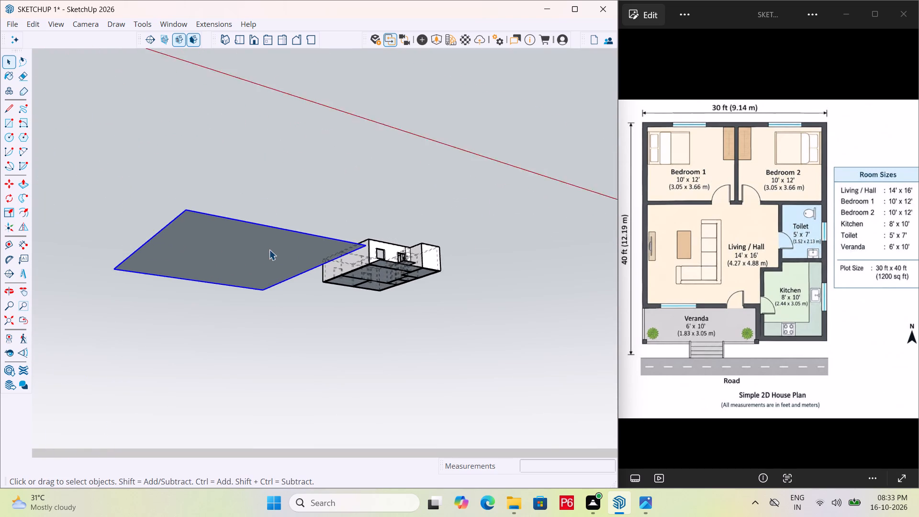
scroll(269, 249, up, 2)
middle_drag(279, 209, 288, 206)
scroll(291, 240, up, 4)
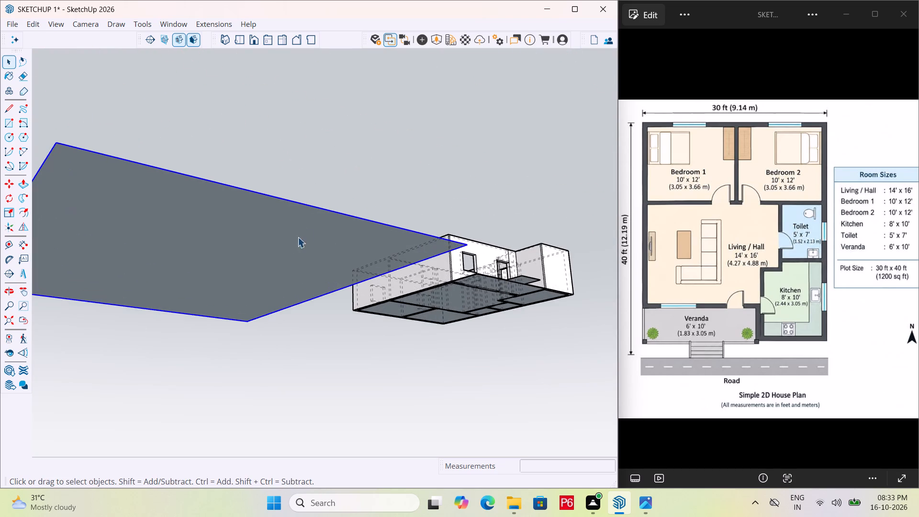
triple_click(309, 225)
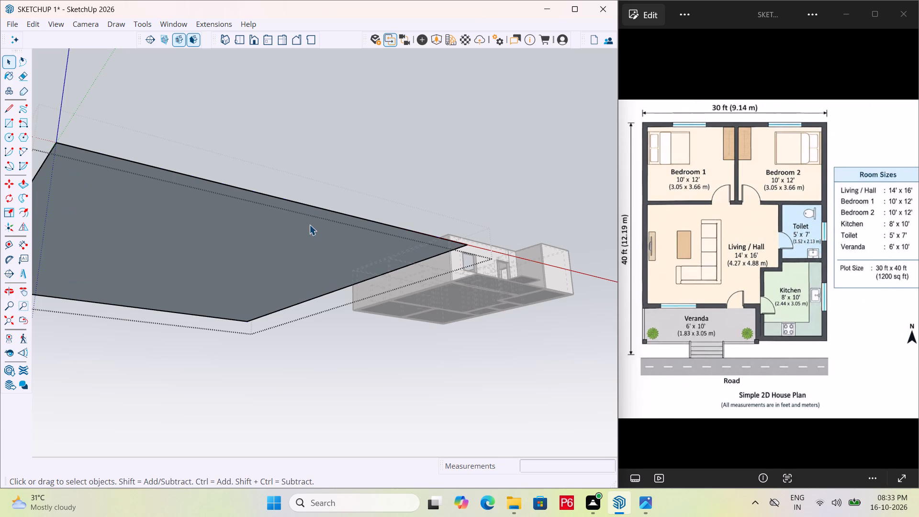
key(o)
key(p)
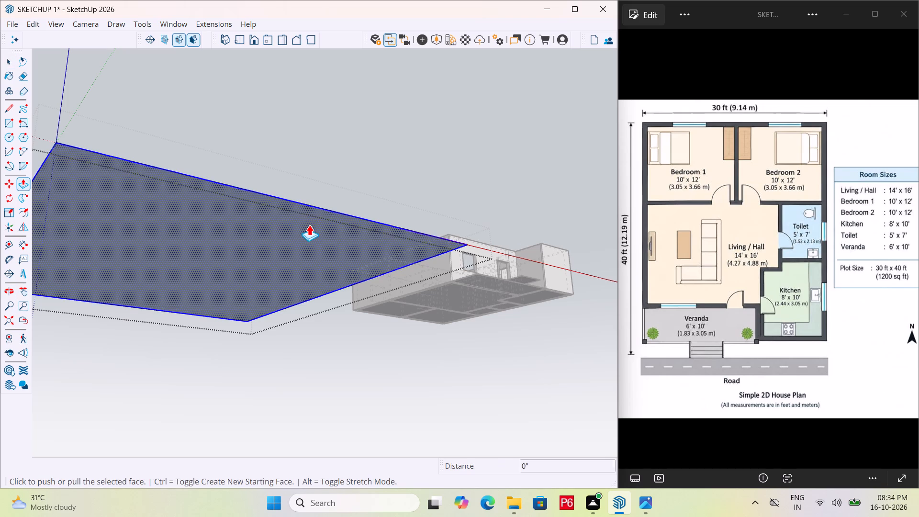
click(309, 225)
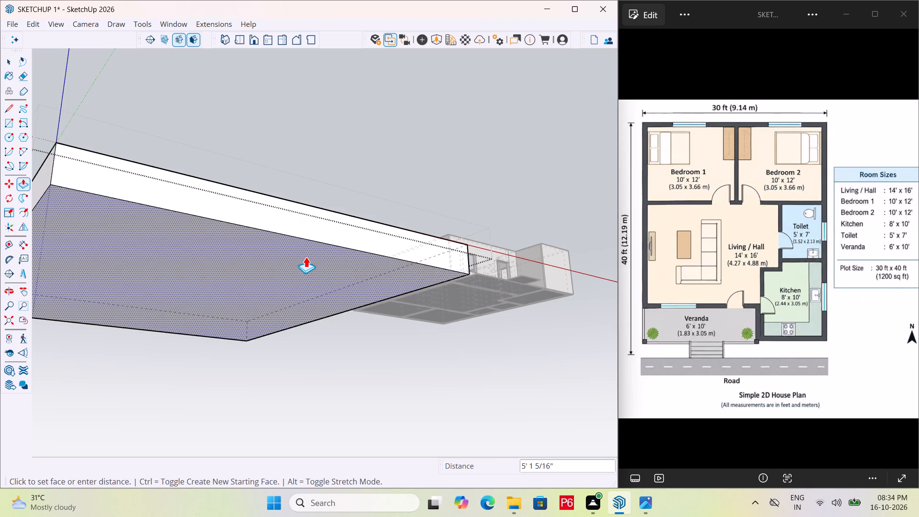
key(6)
key(shift+quotedbl)
key(Return)
middle_drag(318, 226, 287, 305)
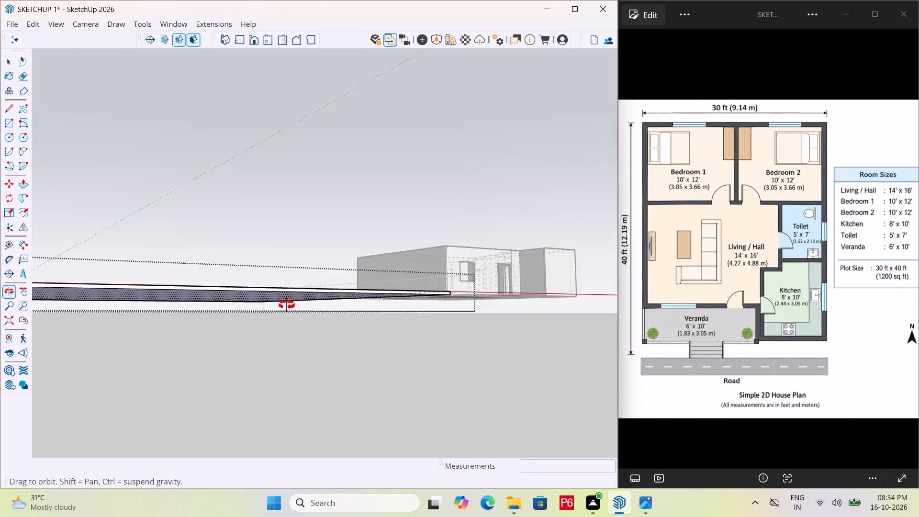
middle_drag(287, 305, 283, 334)
Save the model.
key(ctrl+s)
key(ctrl+s)
Close the ground slab group and return to the whole model.
ctrl+scroll(344, 291, down, 4)
scroll(359, 282, down, 1)
middle_drag(359, 282, 310, 320)
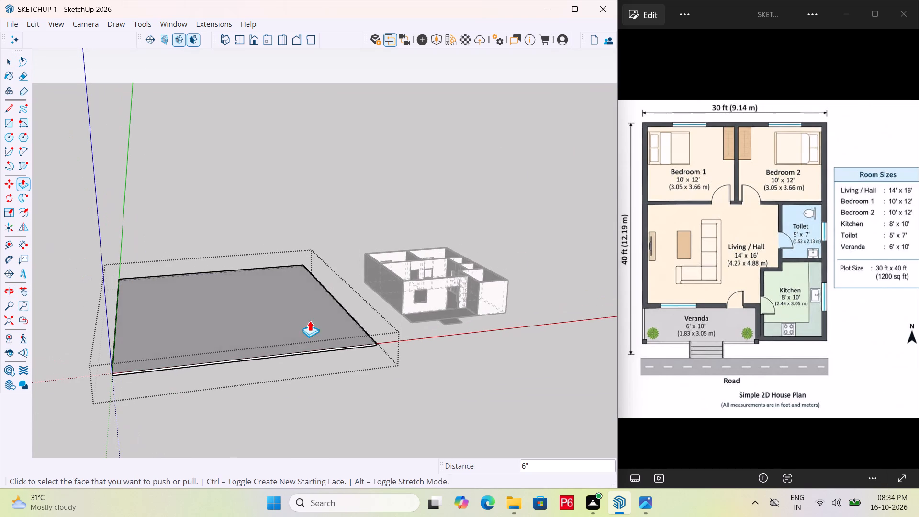
middle_drag(386, 323, 307, 328)
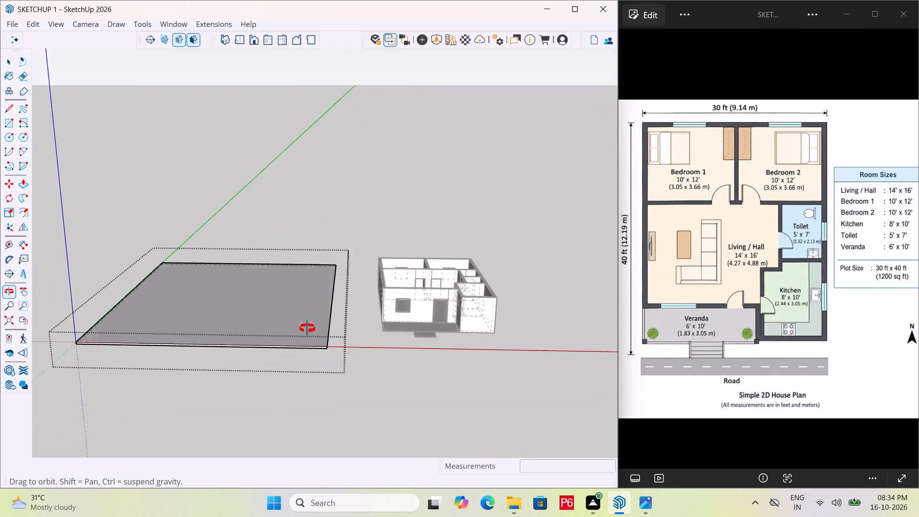
middle_drag(307, 328, 319, 331)
key(Escape)
click(458, 368)
key(Escape)
key(Escape)
key(Escape)
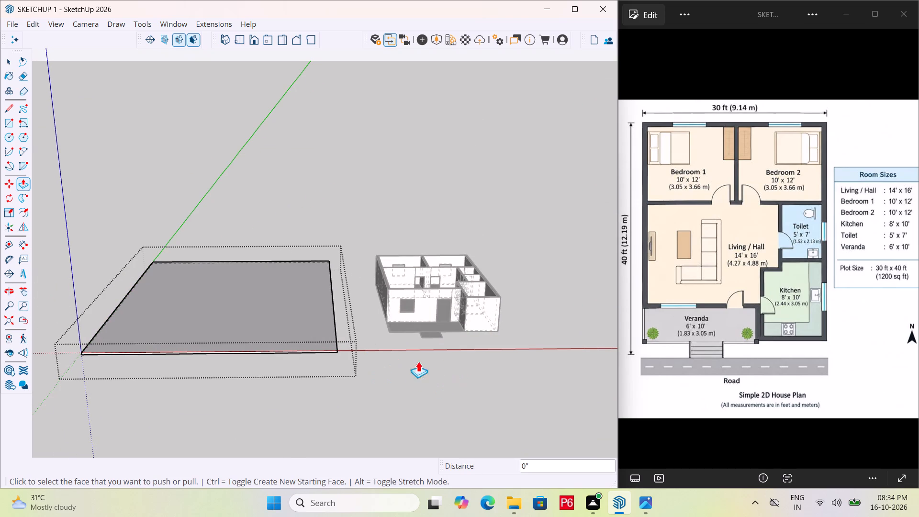
click(443, 361)
key(space)
key(Escape)
key(Escape)
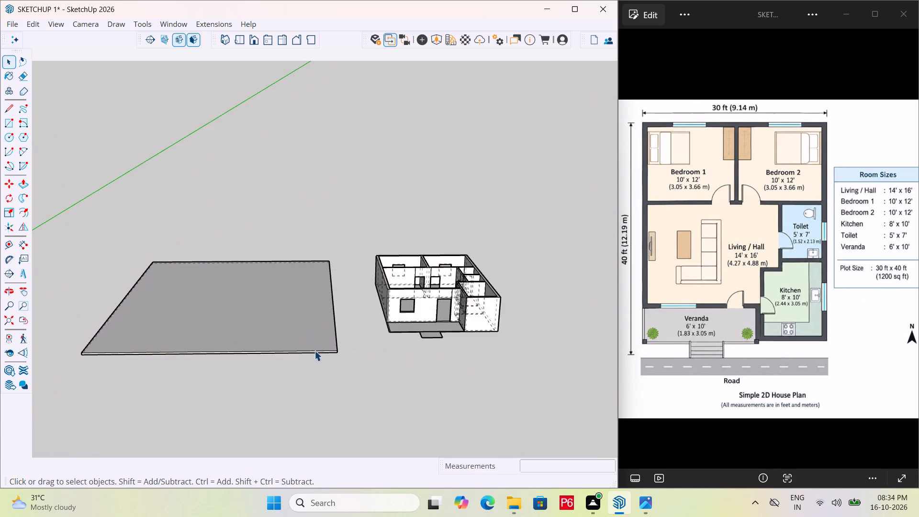
Move the ground slab by its front corner from beside the house to beneath it, near the kitchen's outer front corner.
click(319, 357)
click(327, 346)
scroll(325, 345, up, 3)
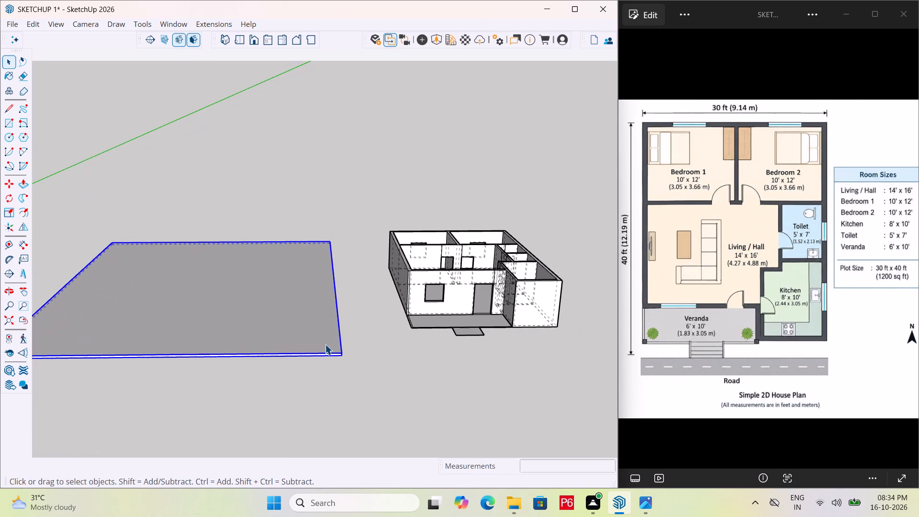
key(m)
key(space)
key(m)
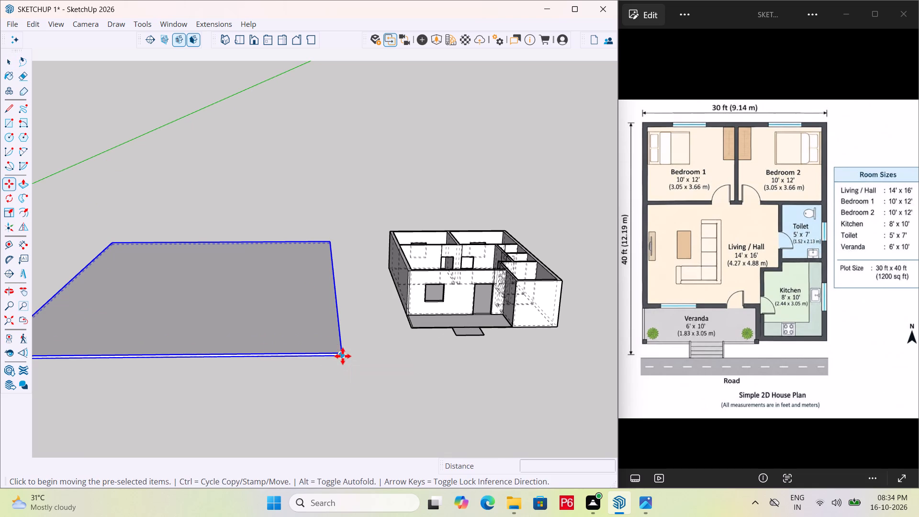
click(341, 356)
scroll(562, 350, down, 5)
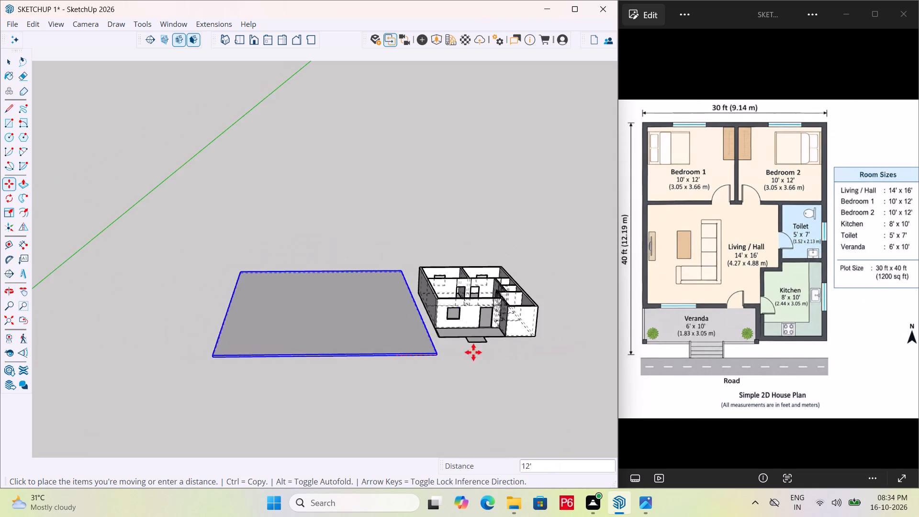
middle_drag(554, 342, 169, 287)
scroll(539, 338, down, 1)
scroll(275, 328, down, 1)
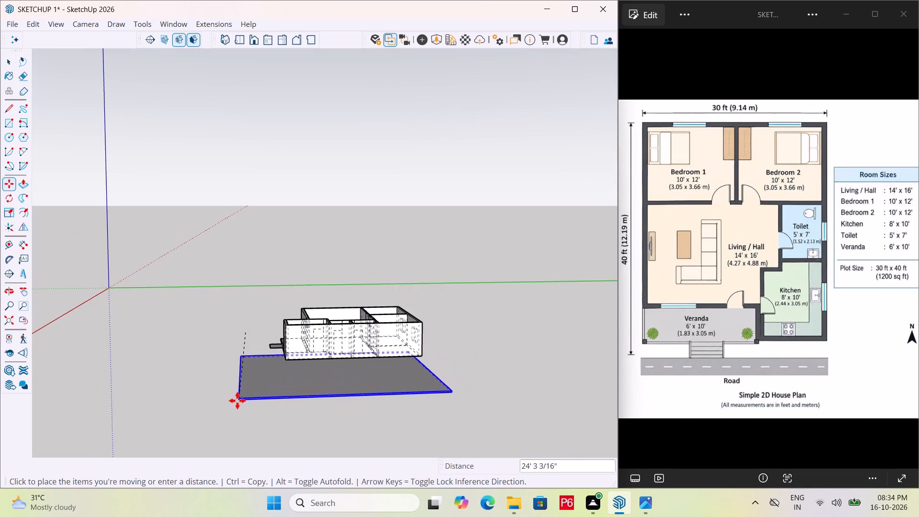
scroll(288, 363, up, 5)
scroll(247, 348, up, 5)
scroll(338, 345, up, 7)
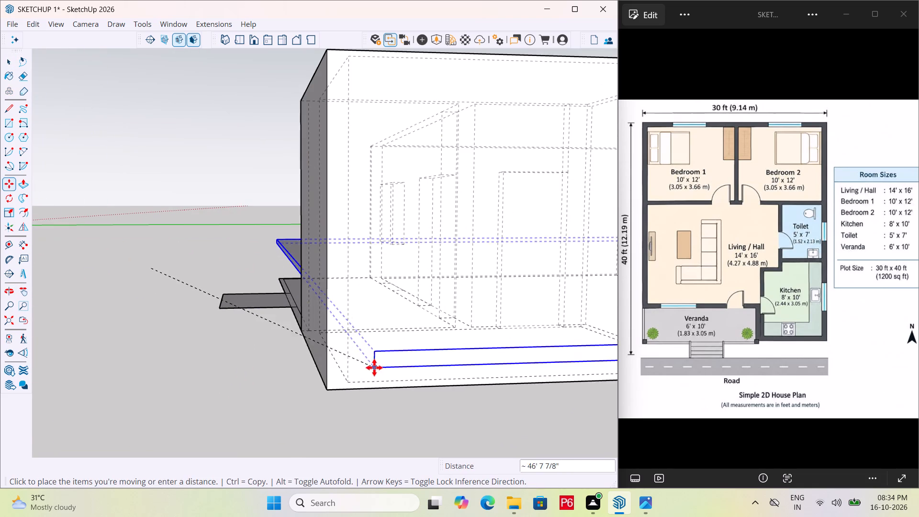
click(319, 405)
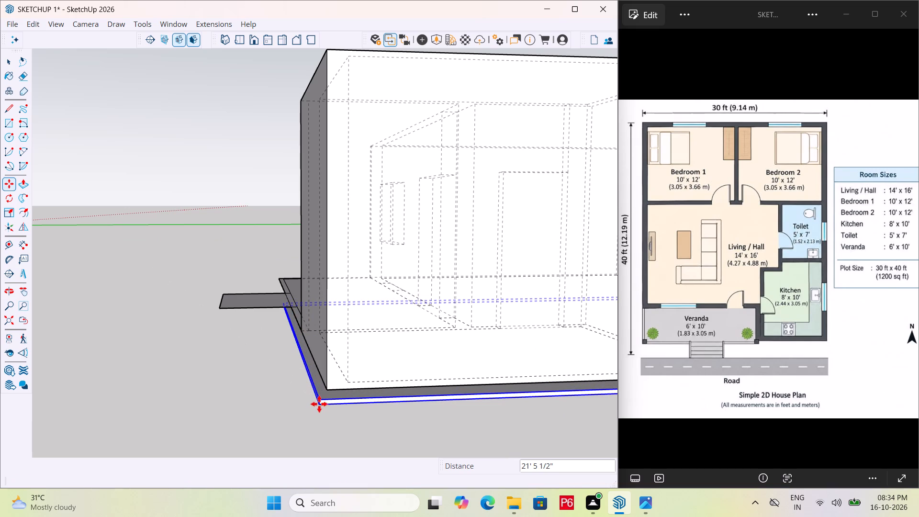
Move the slab by its top front corner onto the bottom outer front corner of the kitchen wall.
scroll(335, 378, up, 3)
middle_drag(340, 366, 352, 359)
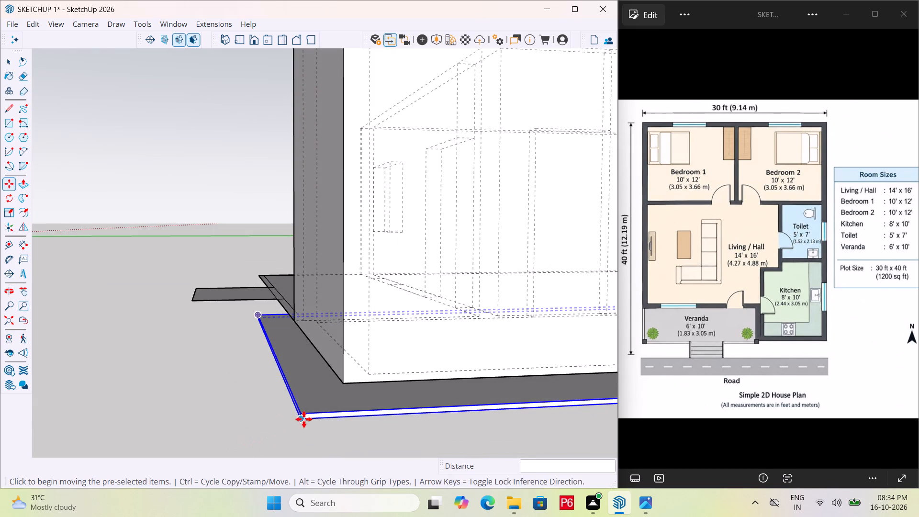
scroll(297, 414, up, 12)
click(307, 413)
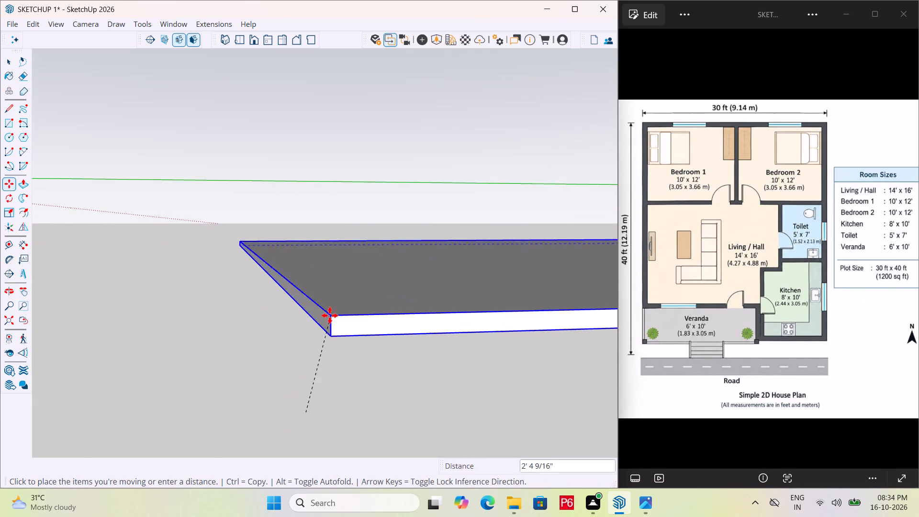
scroll(323, 328, down, 6)
scroll(249, 342, down, 11)
scroll(285, 307, up, 7)
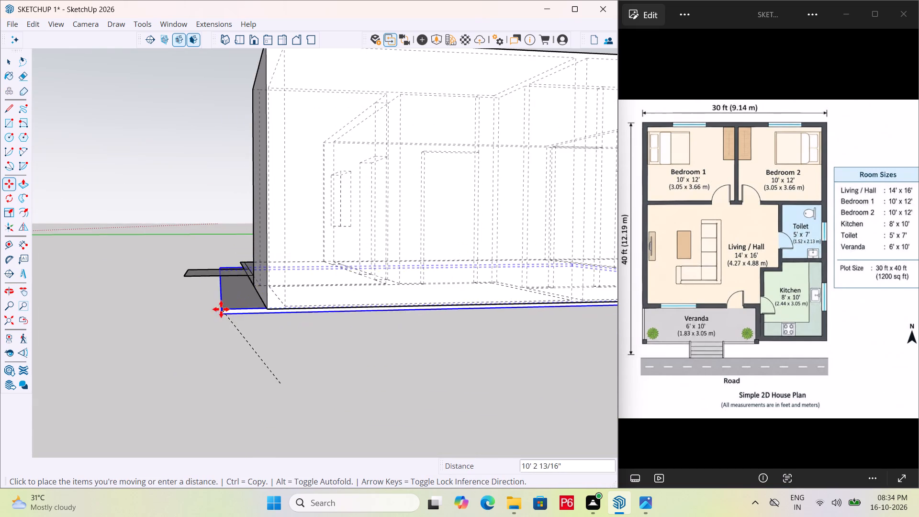
scroll(263, 316, up, 5)
scroll(254, 253, down, 5)
middle_drag(258, 264, 317, 337)
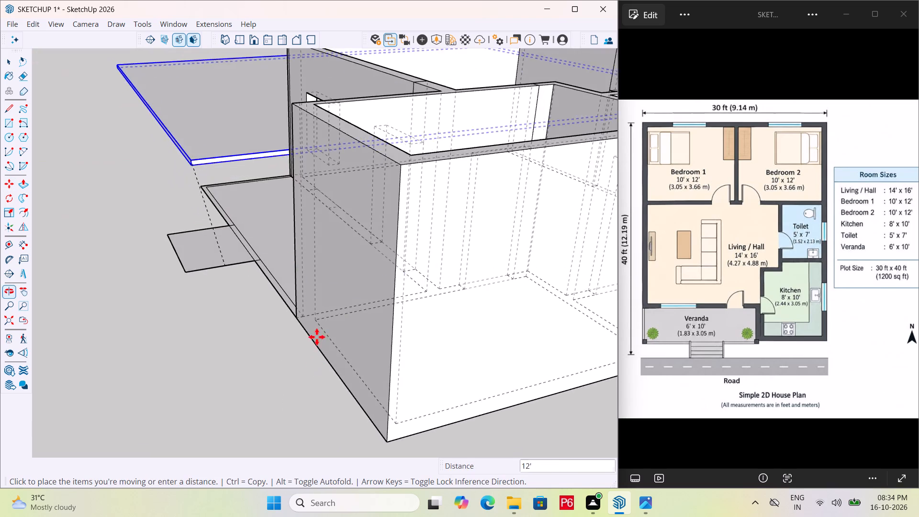
middle_drag(317, 337, 317, 363)
scroll(276, 235, down, 3)
click(347, 366)
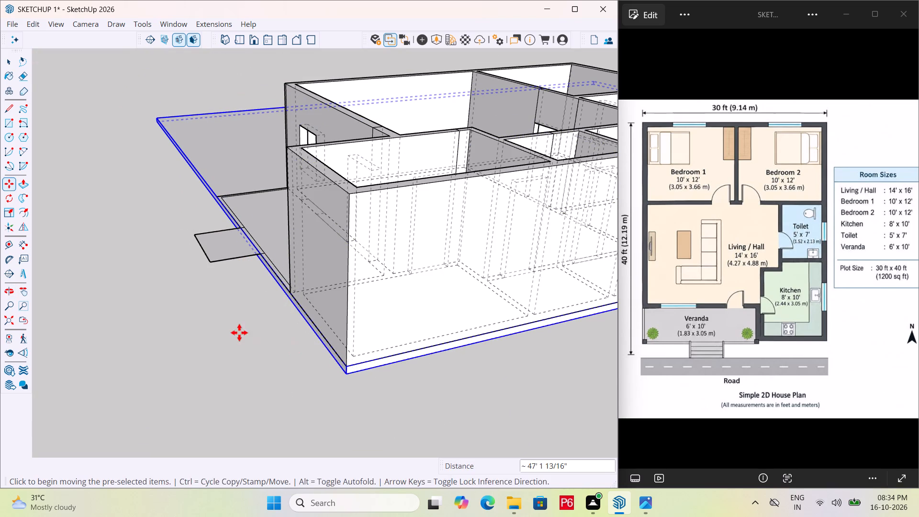
Slide the slab about 21' along the house front, from a point on its front edge to the veranda's outer corner.
scroll(247, 330, down, 6)
middle_drag(217, 315, 524, 396)
scroll(395, 270, down, 4)
middle_drag(427, 279, 471, 293)
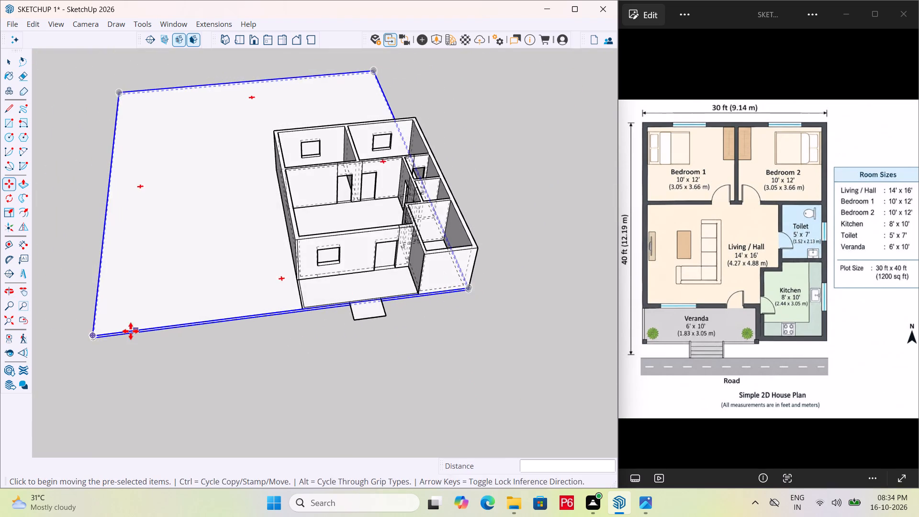
middle_drag(131, 331, 347, 274)
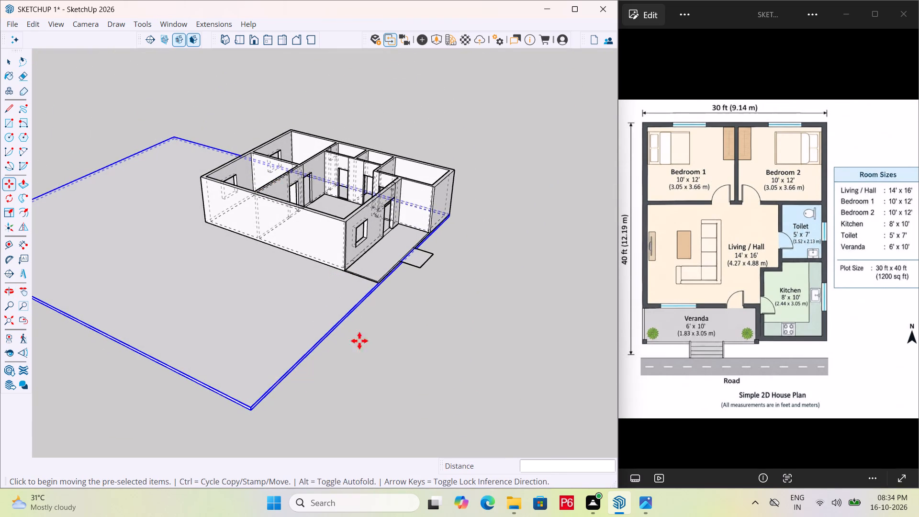
scroll(373, 331, up, 4)
middle_drag(372, 311, 225, 275)
scroll(223, 278, up, 5)
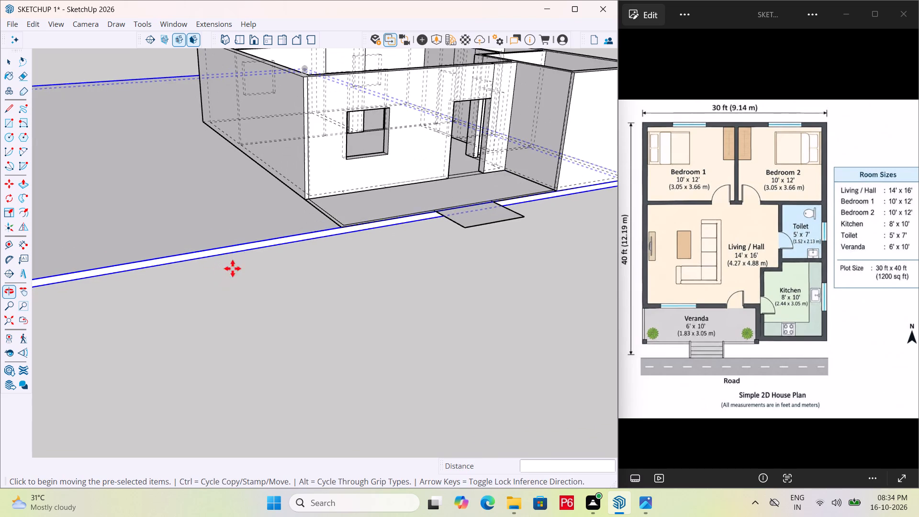
scroll(316, 235, up, 5)
scroll(481, 195, down, 6)
scroll(523, 224, down, 4)
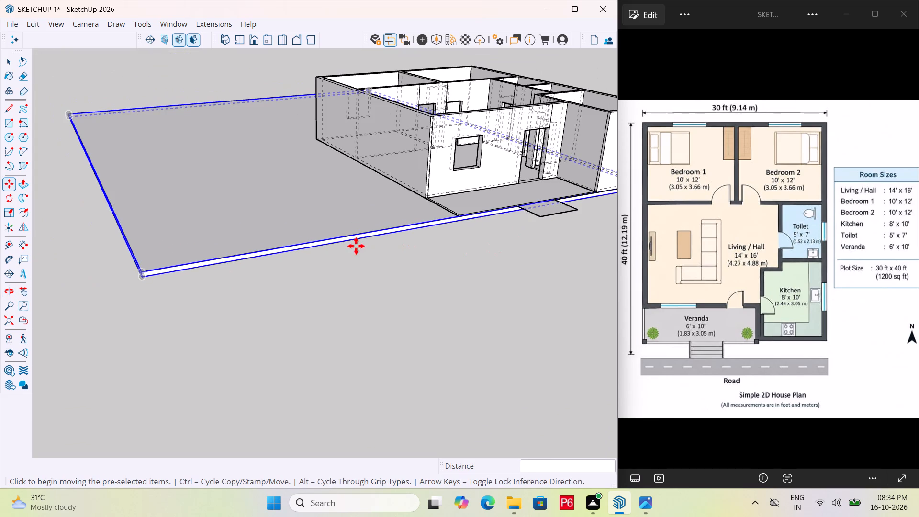
scroll(289, 243, up, 5)
click(285, 248)
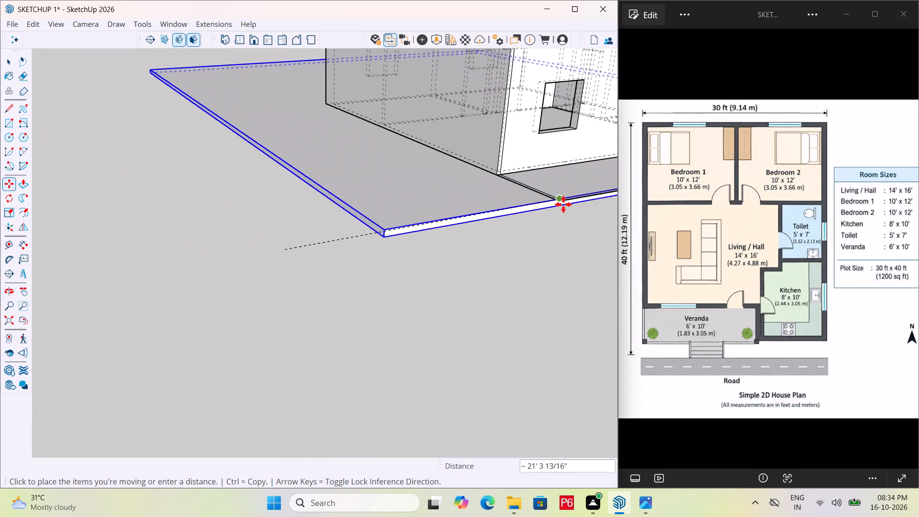
scroll(563, 197, up, 4)
middle_drag(563, 197, 517, 216)
scroll(500, 240, up, 4)
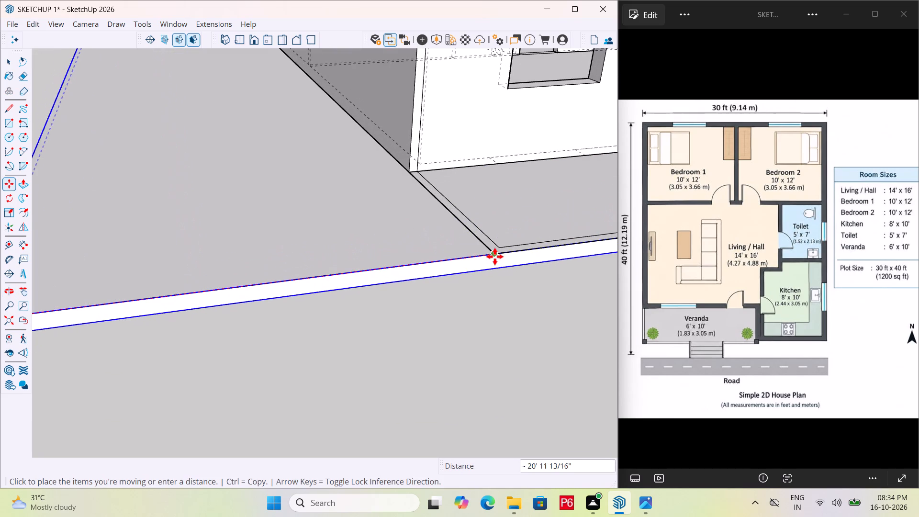
click(495, 257)
Examine how the slab sits around the house from the front and the side.
scroll(202, 233, down, 6)
scroll(331, 217, down, 7)
scroll(291, 227, down, 3)
middle_drag(482, 222, 482, 222)
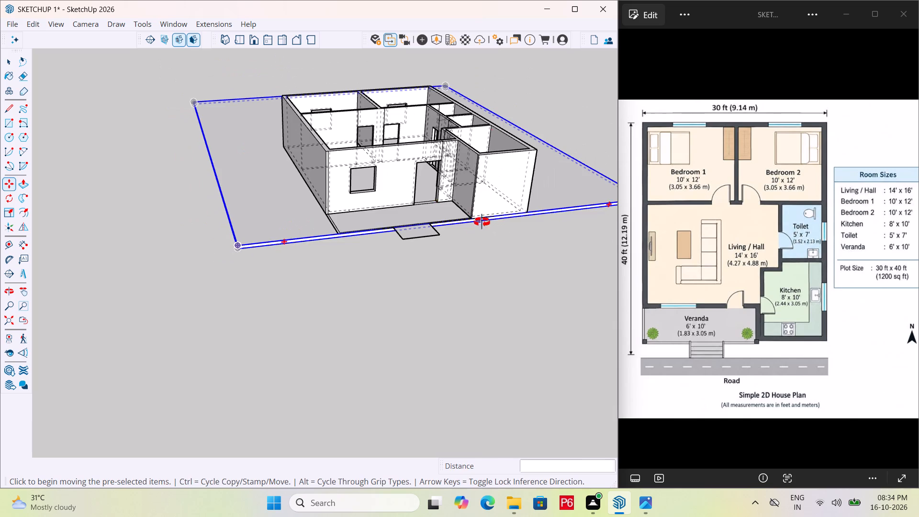
middle_drag(482, 222, 463, 296)
middle_drag(245, 294, 502, 271)
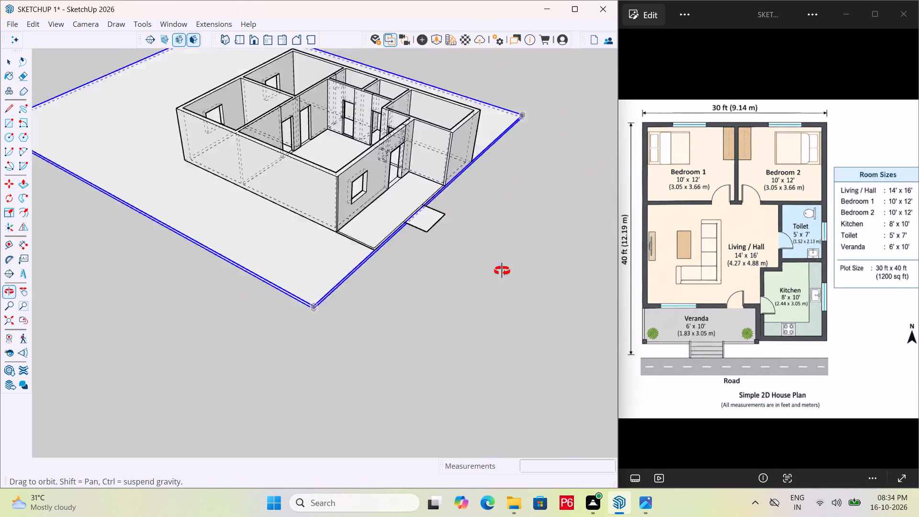
middle_drag(502, 271, 637, 248)
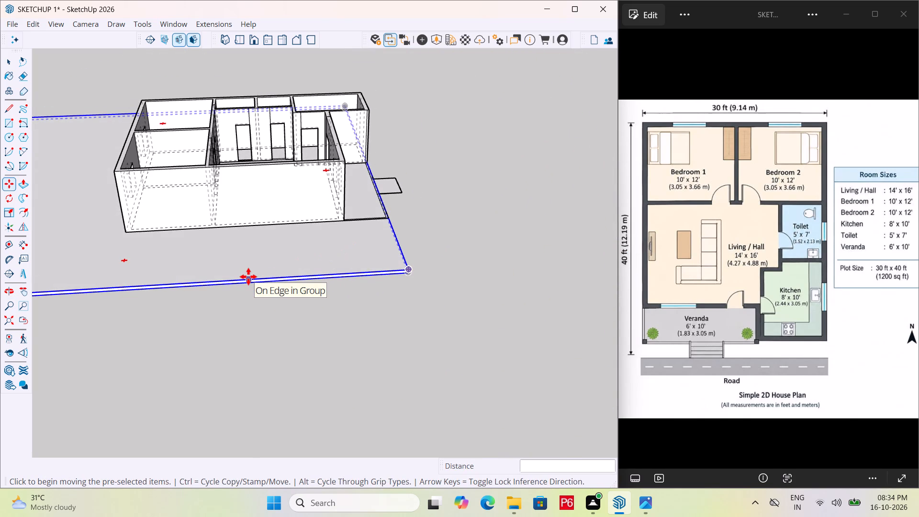
scroll(499, 240, down, 5)
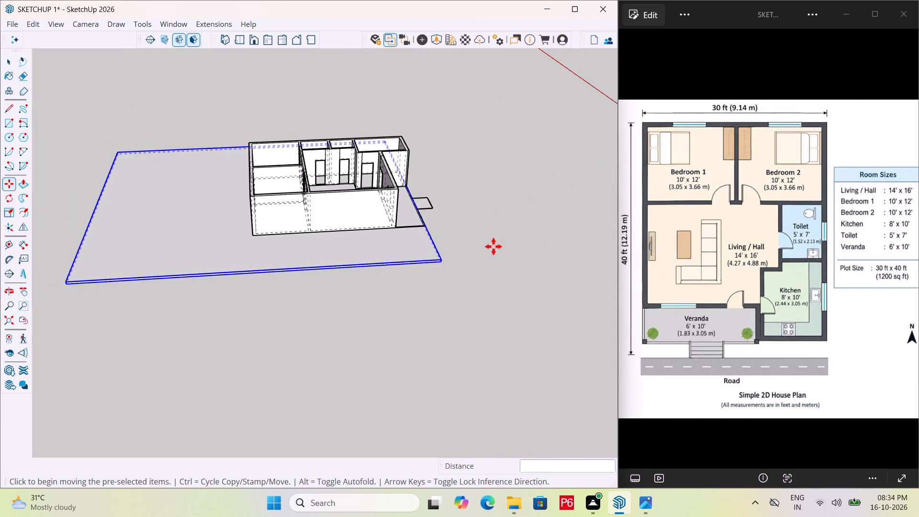
Save the model with the ground slab in its current position.
key(Right)
key(Right)
key(Right)
key(Right)
scroll(438, 264, up, 1)
middle_drag(431, 267, 132, 257)
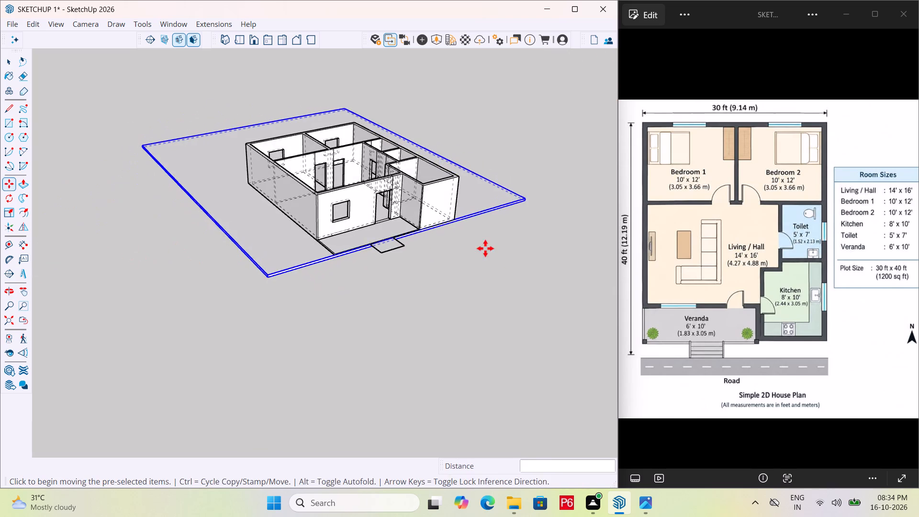
middle_drag(484, 249, 303, 252)
key(ctrl+s)
key(ctrl+s)
key(ctrl+s)
key(ctrl+s)
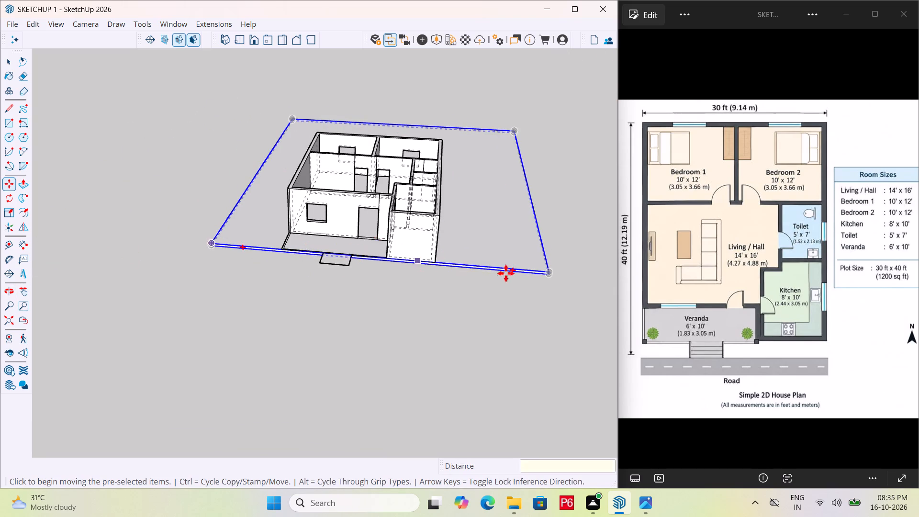
Open the ground slab group and push/pull its front edge face outward about 16' in front of the house.
middle_drag(495, 270, 375, 299)
scroll(439, 307, up, 1)
scroll(312, 298, up, 1)
middle_drag(312, 296, 382, 199)
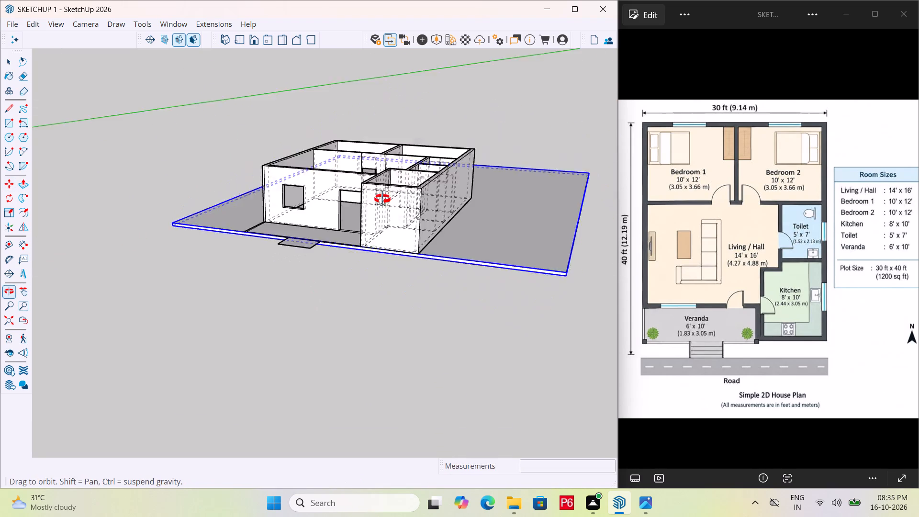
middle_drag(382, 199, 408, 169)
scroll(387, 197, up, 1)
scroll(201, 264, up, 6)
middle_drag(224, 226, 444, 255)
scroll(224, 226, up, 3)
key(space)
click(317, 256)
double_click(317, 256)
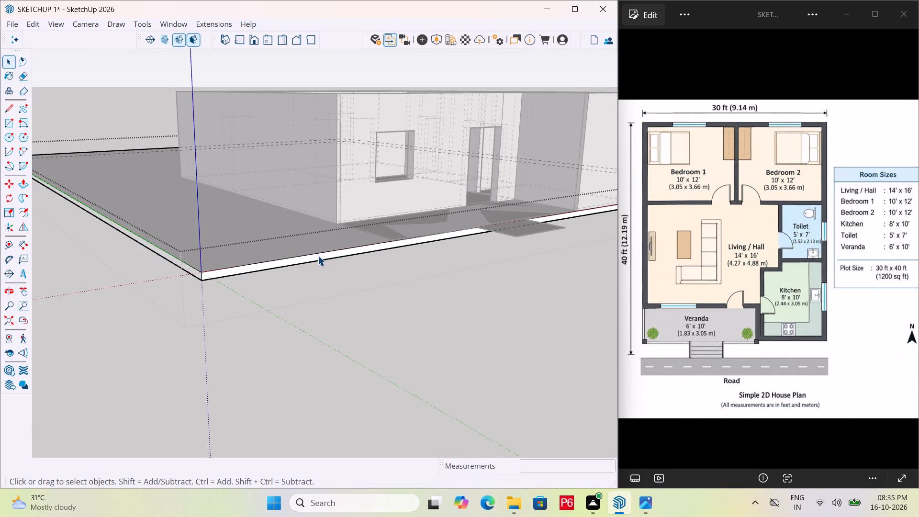
click(321, 257)
key(p)
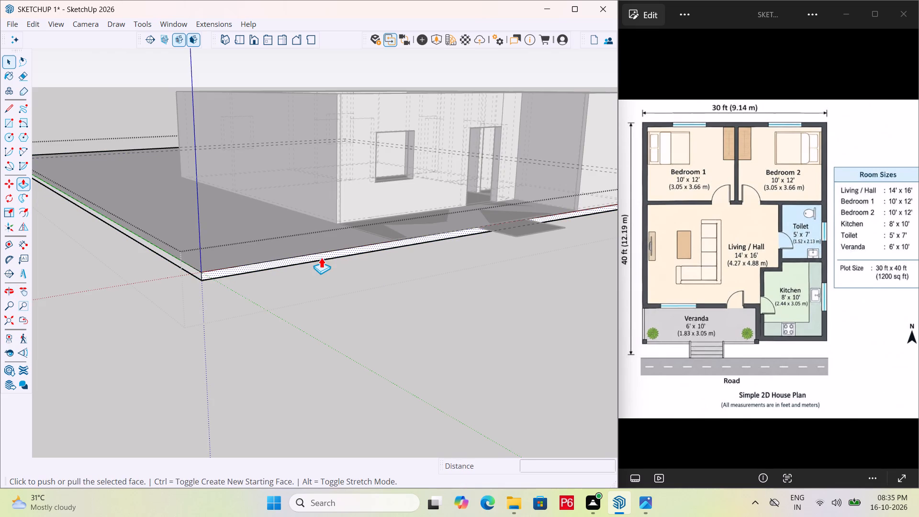
click(325, 255)
scroll(340, 255, down, 4)
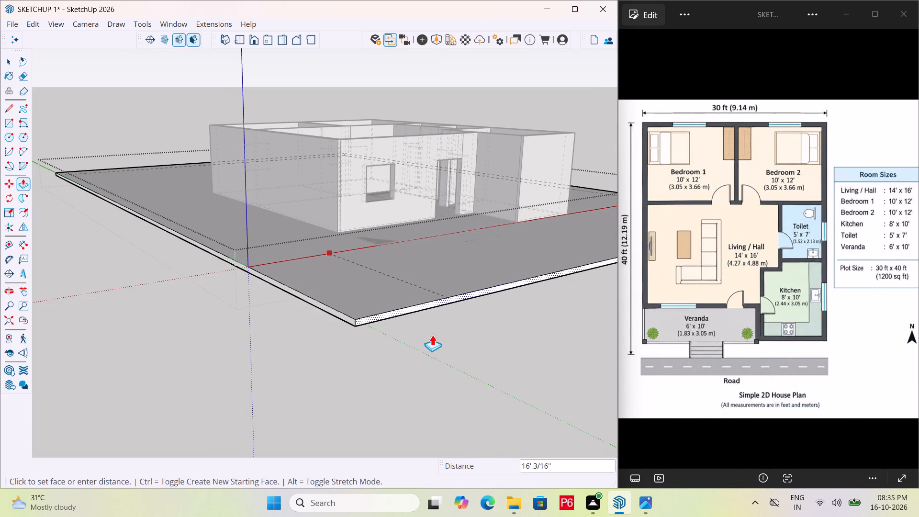
click(432, 335)
scroll(396, 315, down, 1)
middle_drag(396, 315, 294, 345)
Save the model and finish editing the ground slab group.
key(ctrl+s)
key(ctrl+s)
key(ctrl+s)
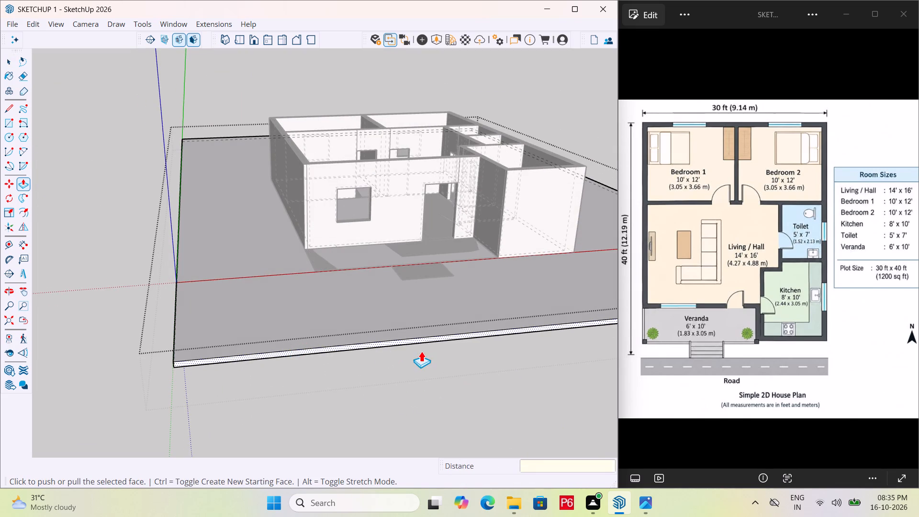
key(Escape)
key(Escape)
key(Escape)
key(Escape)
key(Escape)
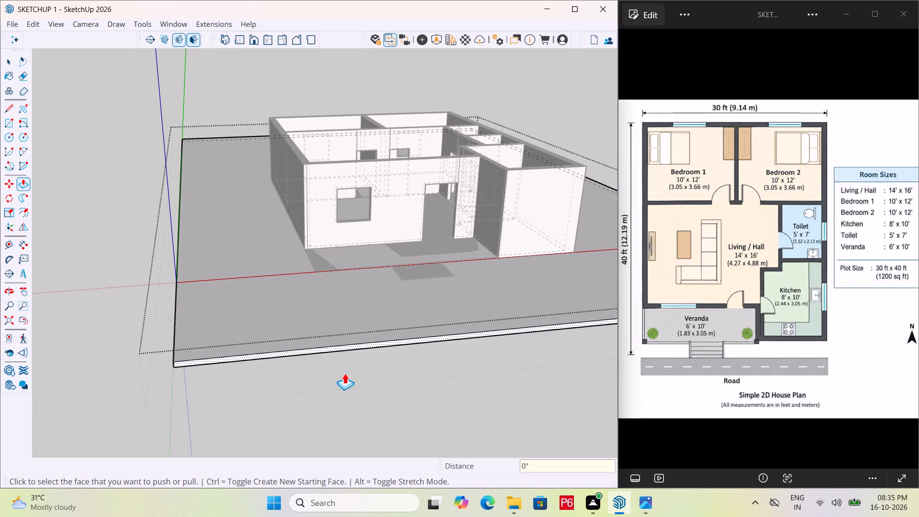
key(space)
scroll(360, 364, down, 3)
middle_drag(338, 359, 159, 343)
click(218, 366)
Examine the house and the extended ground slab from several sides, including the veranda and entrance step outline.
middle_drag(387, 277, 175, 389)
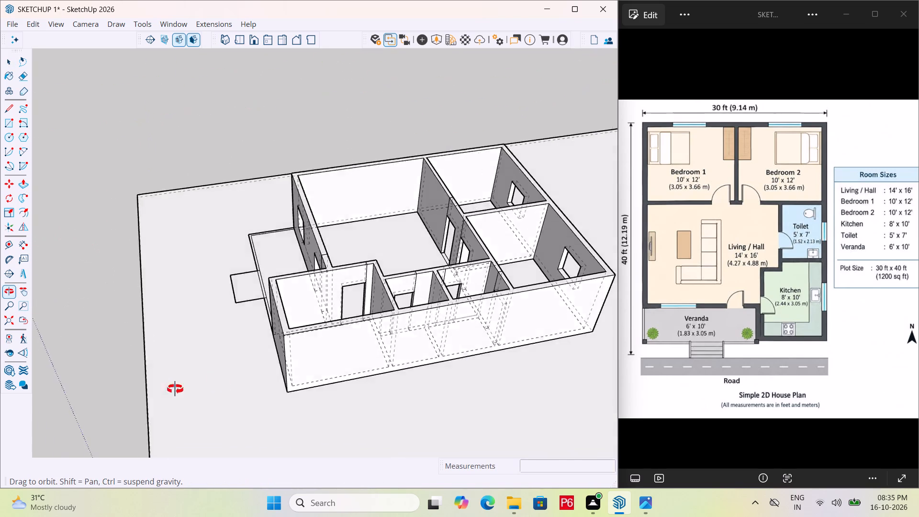
middle_drag(175, 389, 350, 359)
triple_click(149, 385)
triple_click(149, 384)
middle_drag(236, 214, 400, 248)
scroll(418, 239, up, 1)
click(397, 225)
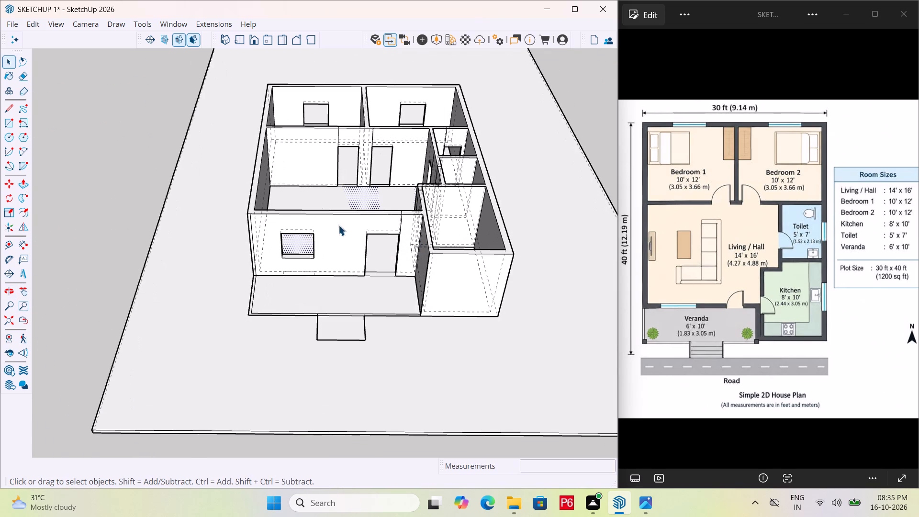
scroll(381, 201, down, 3)
key(Escape)
middle_drag(239, 241, 397, 185)
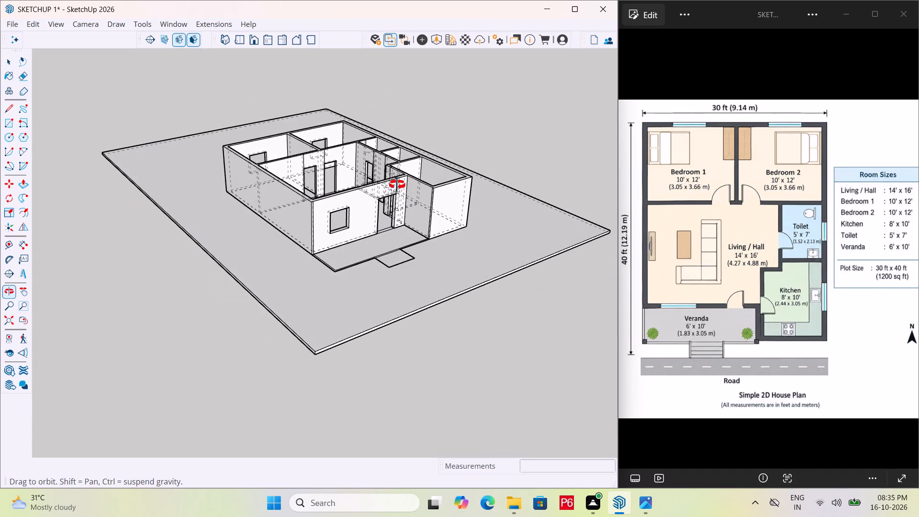
middle_drag(397, 185, 396, 186)
click(313, 204)
middle_drag(394, 185, 212, 195)
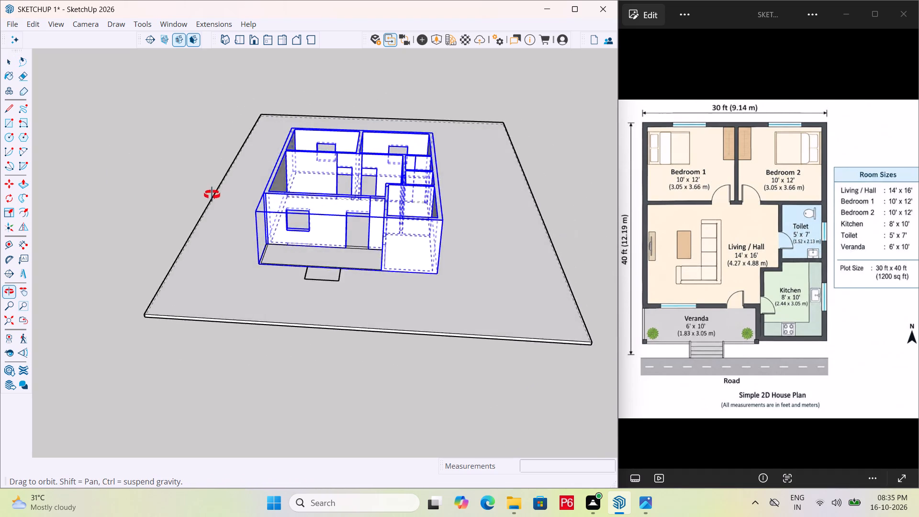
middle_drag(212, 195, 367, 208)
middle_click(367, 214)
scroll(367, 214, up, 6)
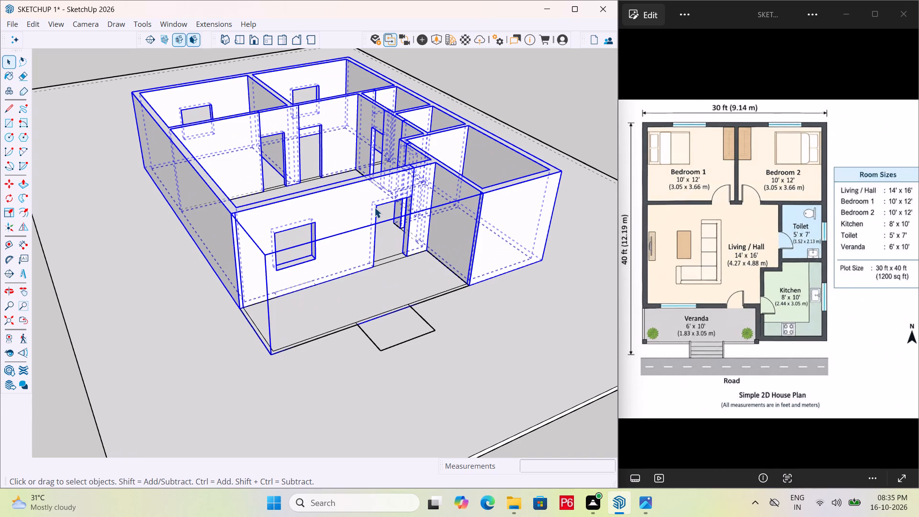
scroll(308, 190, down, 2)
scroll(415, 223, down, 2)
middle_drag(414, 221, 368, 214)
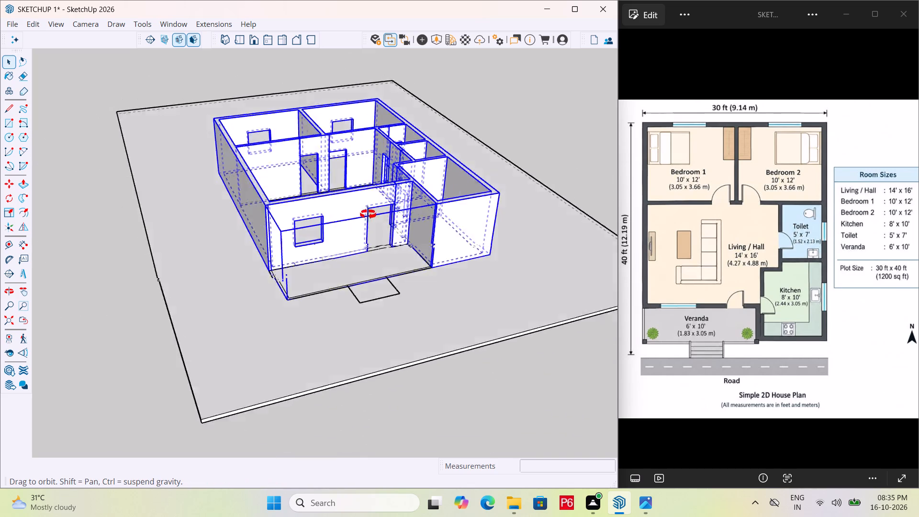
middle_drag(368, 214, 389, 226)
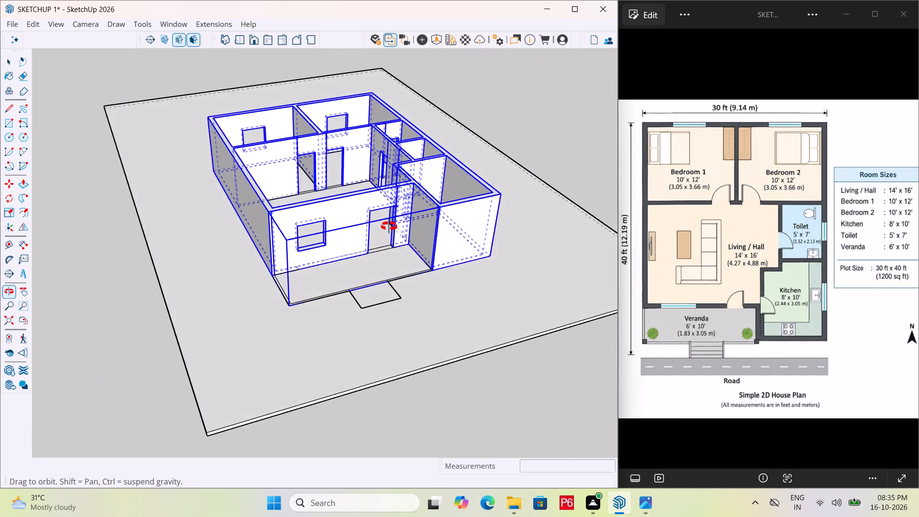
middle_drag(389, 226, 375, 227)
scroll(288, 283, up, 12)
scroll(280, 296, down, 2)
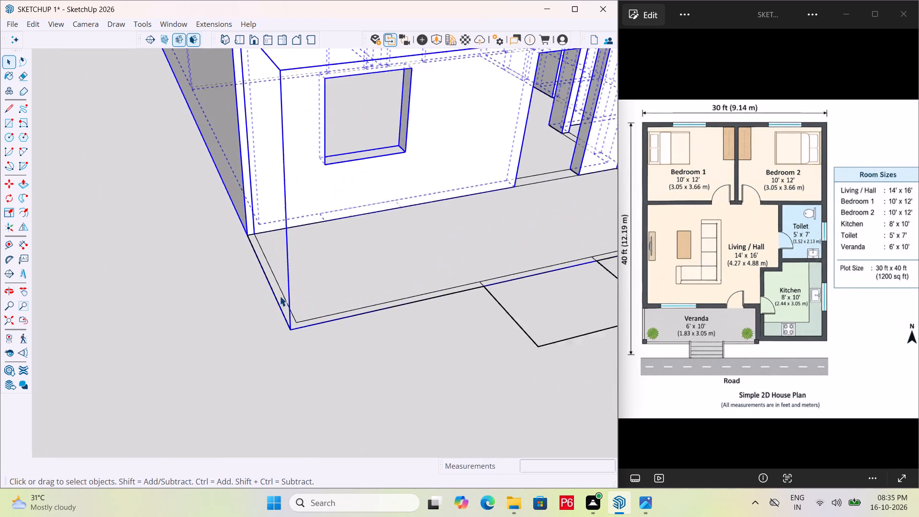
scroll(280, 296, down, 5)
scroll(338, 279, down, 6)
key(Escape)
double_click(121, 225)
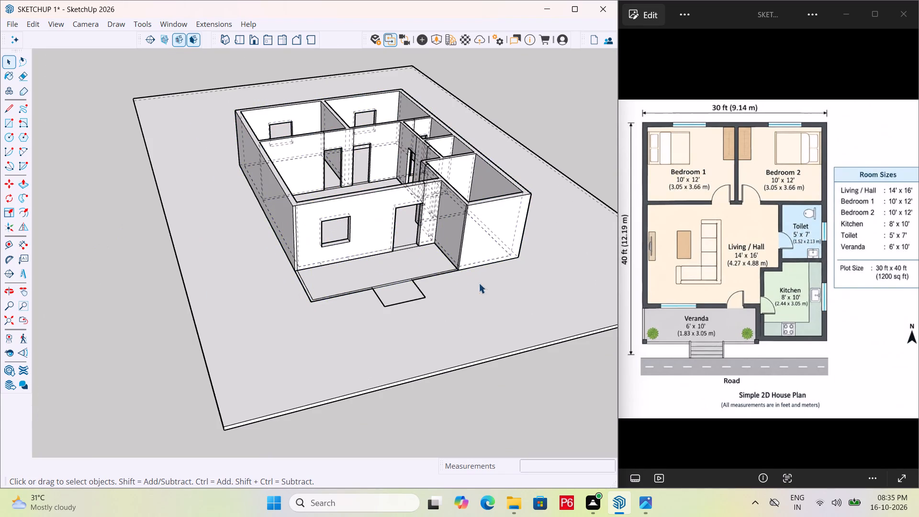
Open the house group and draw a 7' by 4" rectangle along the veranda's outer side, from the living room wall to the veranda's front corner.
middle_drag(424, 265, 368, 354)
scroll(371, 346, up, 5)
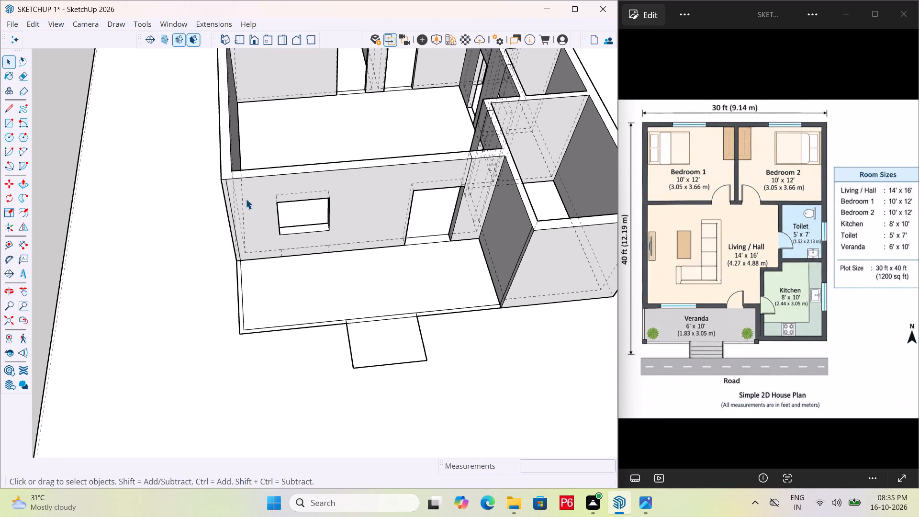
click(235, 180)
double_click(235, 180)
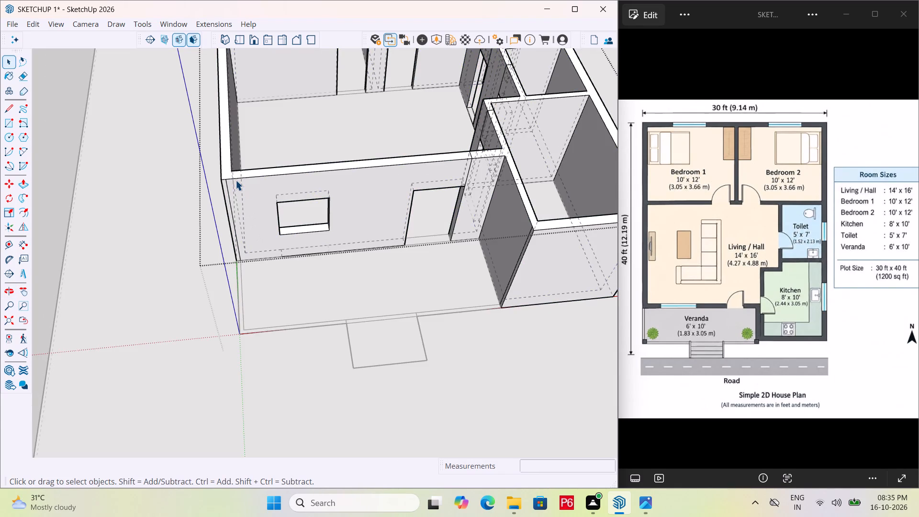
scroll(277, 248, up, 5)
middle_drag(288, 260, 389, 212)
text(RER)
scroll(246, 304, up, 6)
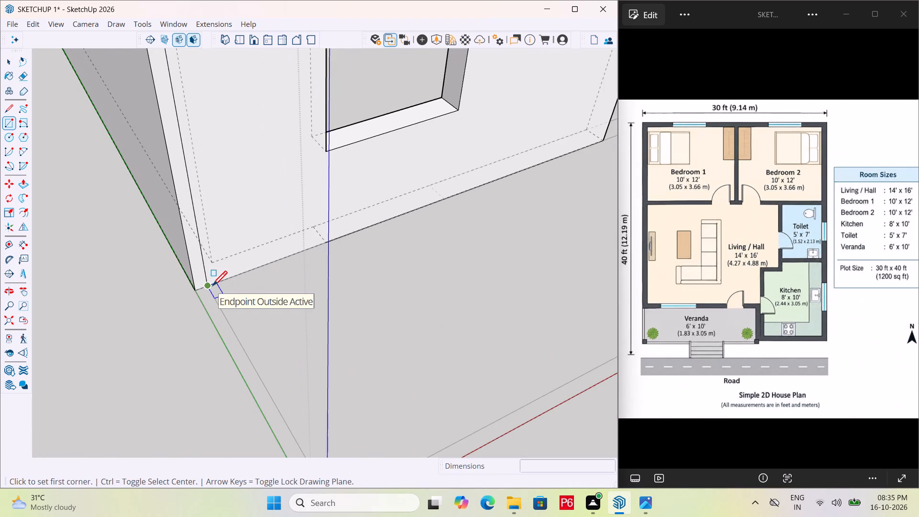
click(208, 289)
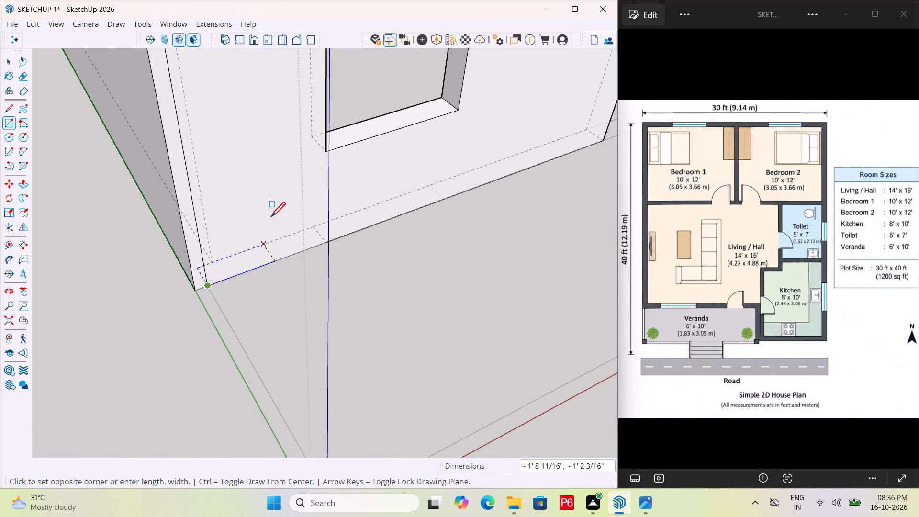
scroll(268, 125, down, 6)
scroll(307, 344, up, 5)
click(295, 335)
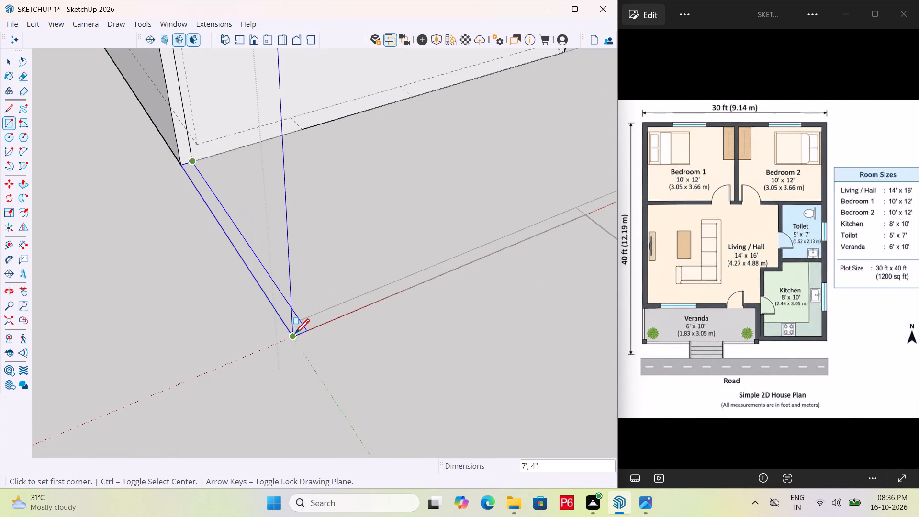
Draw a narrow rectangle along the veranda's front edge, from the side strip's inner corner to the near edge of the entrance step.
scroll(230, 293, down, 6)
middle_drag(400, 292, 265, 323)
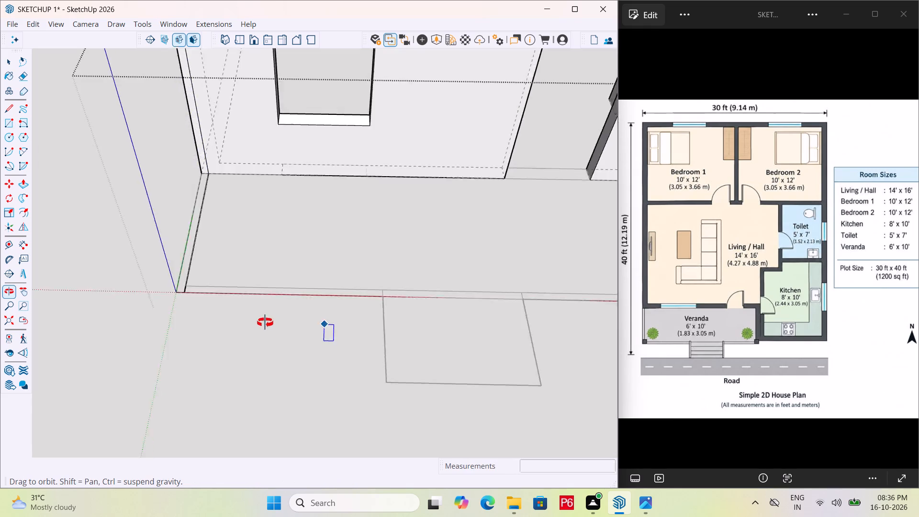
middle_drag(265, 323, 409, 315)
scroll(280, 314, up, 5)
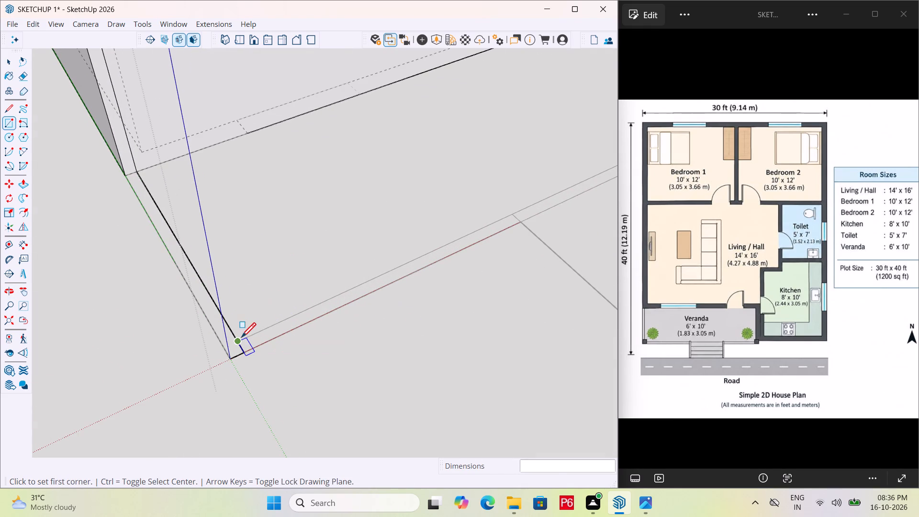
click(240, 340)
click(524, 222)
drag(524, 222, 520, 222)
Draw a matching narrow rectangle along the veranda's front edge from the entrance step's far edge to the kitchen wall corner.
scroll(178, 234, down, 5)
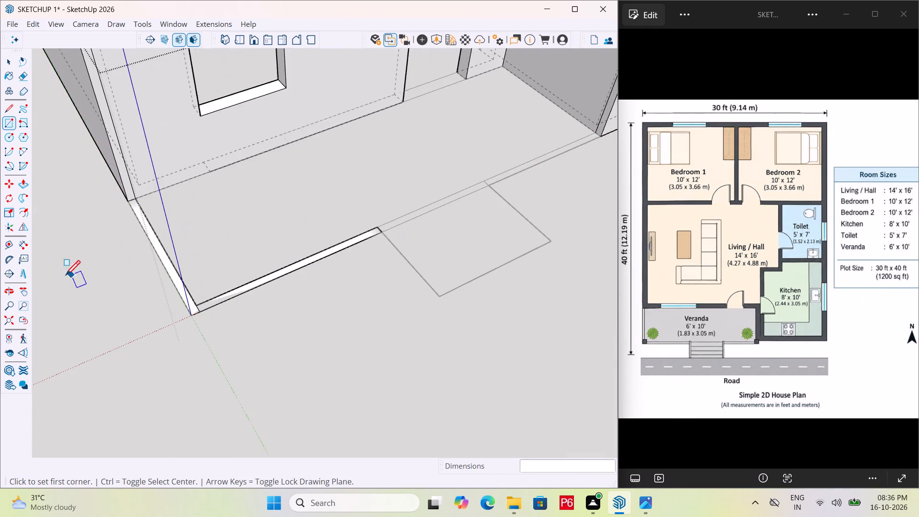
scroll(53, 280, down, 3)
scroll(440, 159, up, 11)
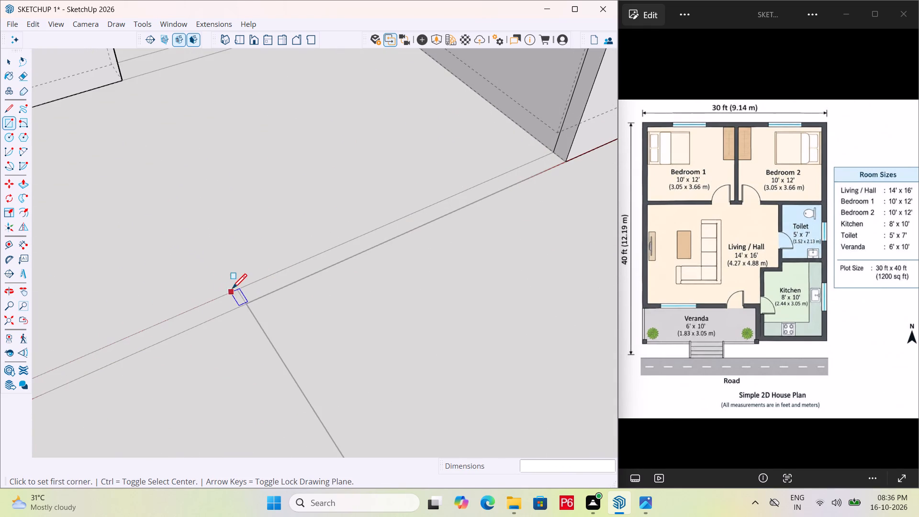
click(236, 289)
click(567, 163)
scroll(582, 110, down, 2)
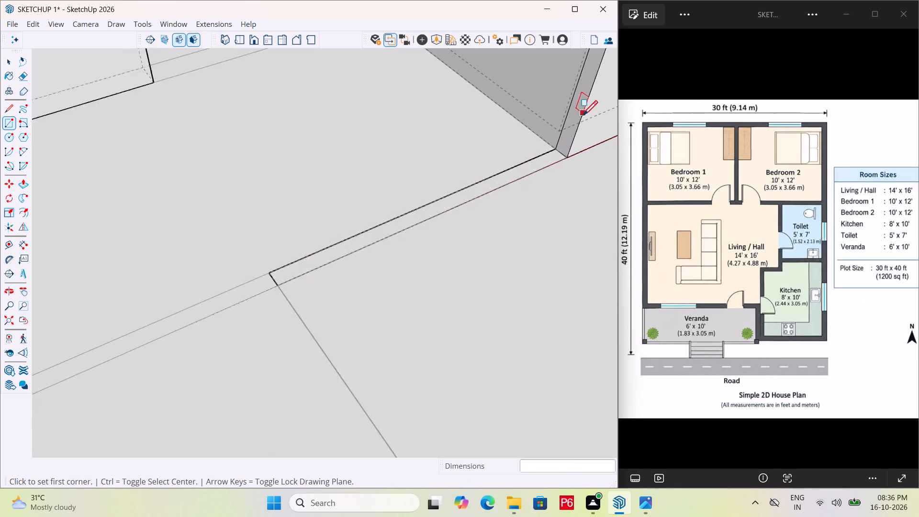
scroll(583, 117, down, 3)
Save the model.
key(ctrl+s)
scroll(563, 191, down, 5)
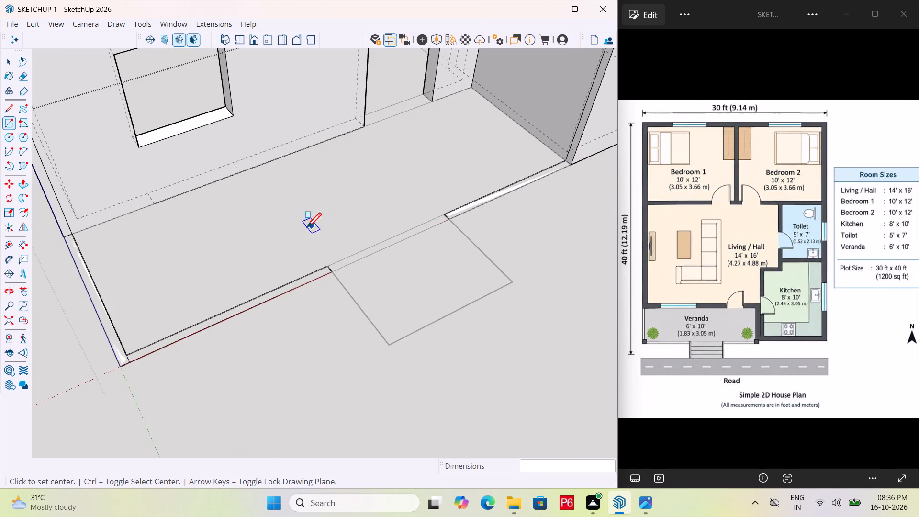
Erase the line dividing the side and front strips at the veranda's outer corner.
key(p)
scroll(98, 361, up, 4)
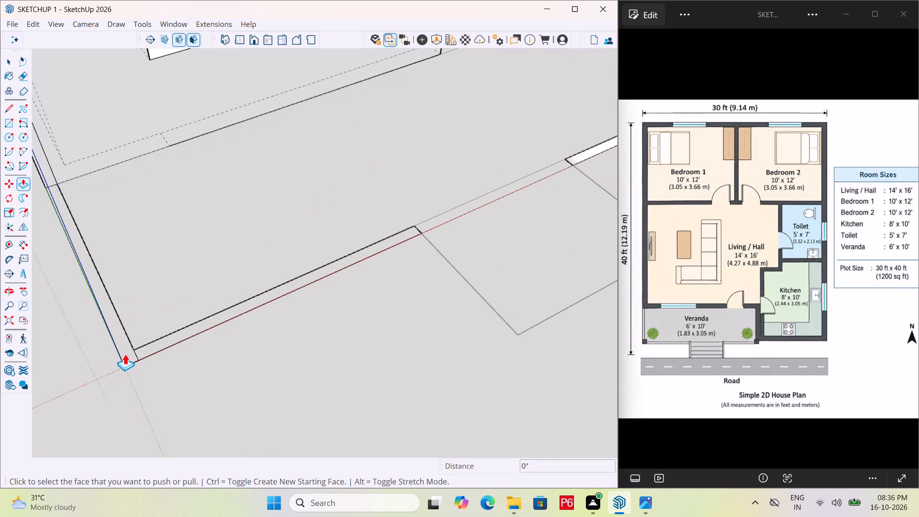
scroll(125, 354, up, 3)
key(t)
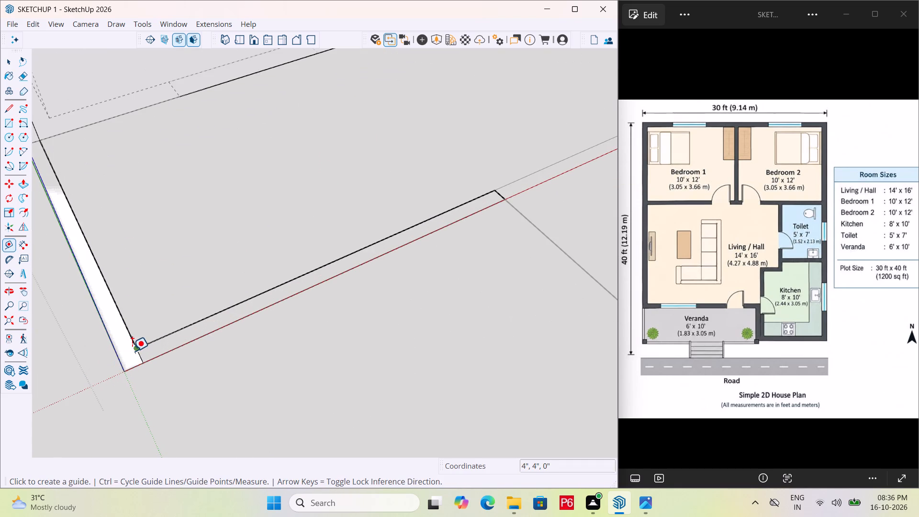
key(e)
drag(144, 353, 140, 354)
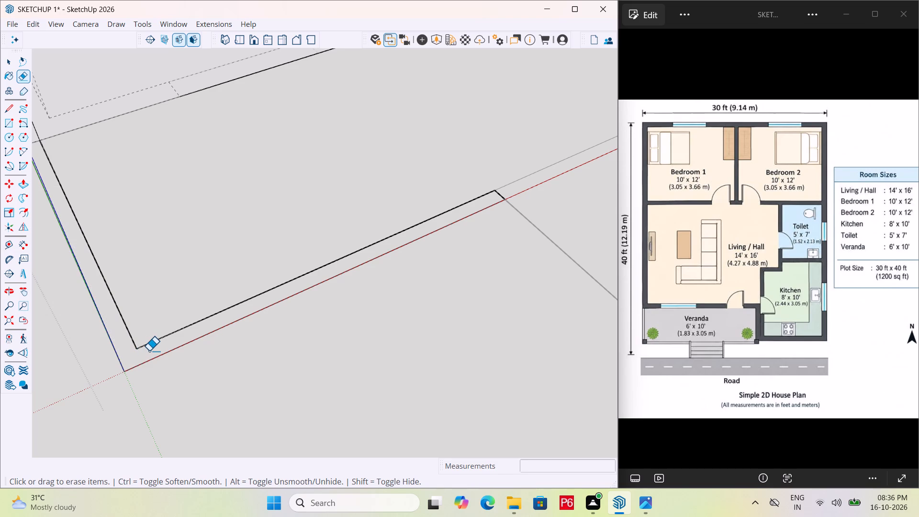
Push/Pull the L-shaped strip along the veranda's side and front edges up 3'.
key(p)
click(142, 350)
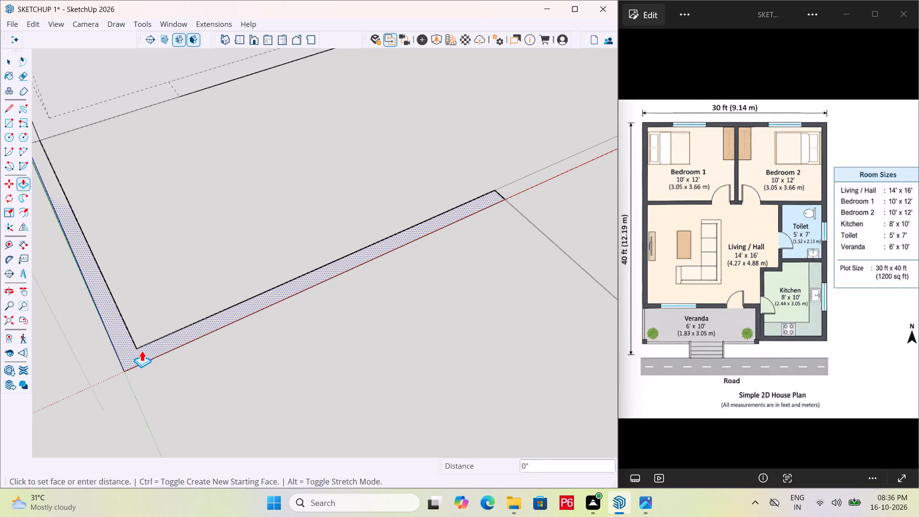
scroll(261, 153, down, 7)
middle_drag(295, 159, 138, 81)
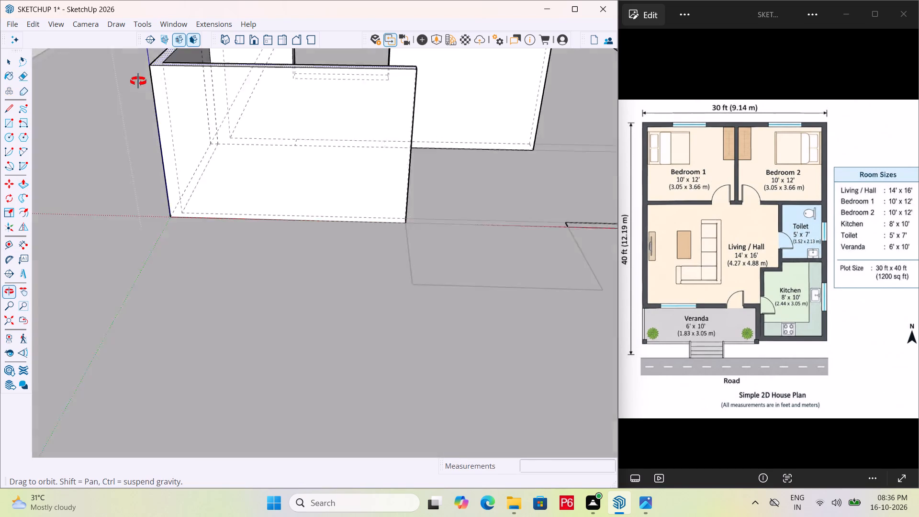
middle_drag(138, 81, 134, 79)
scroll(399, 185, down, 3)
middle_drag(244, 225, 423, 185)
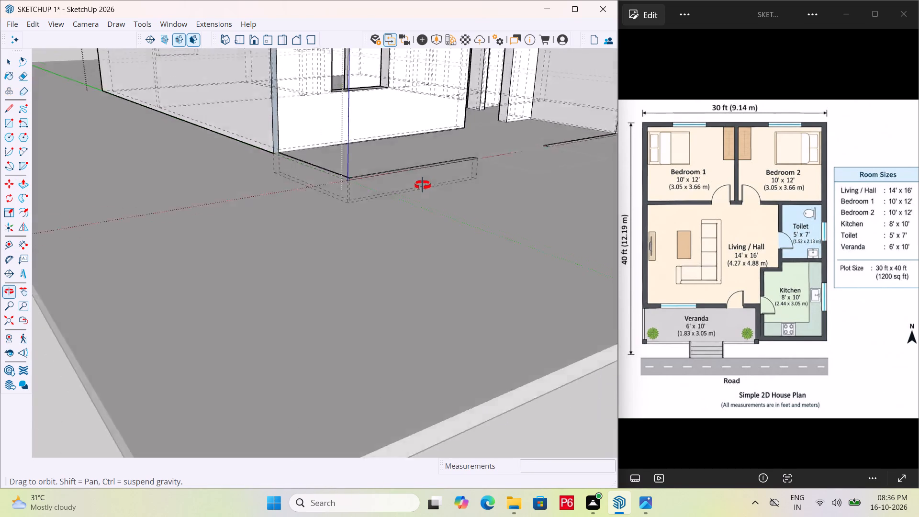
middle_drag(423, 185, 428, 188)
middle_drag(409, 109, 360, 135)
text(3')
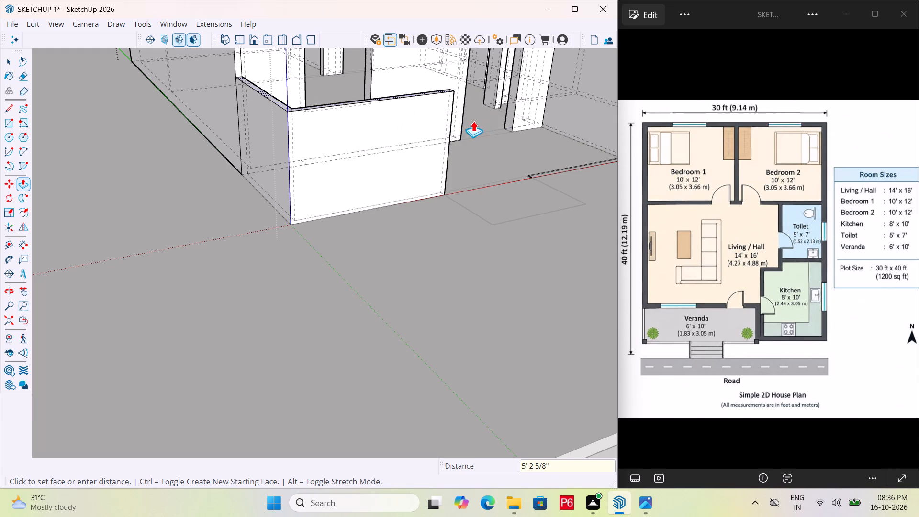
text(3')
key(Return)
Push/Pull the front strip between the entrance step and the kitchen wall up to match the first veranda wall's height.
scroll(352, 158, down, 2)
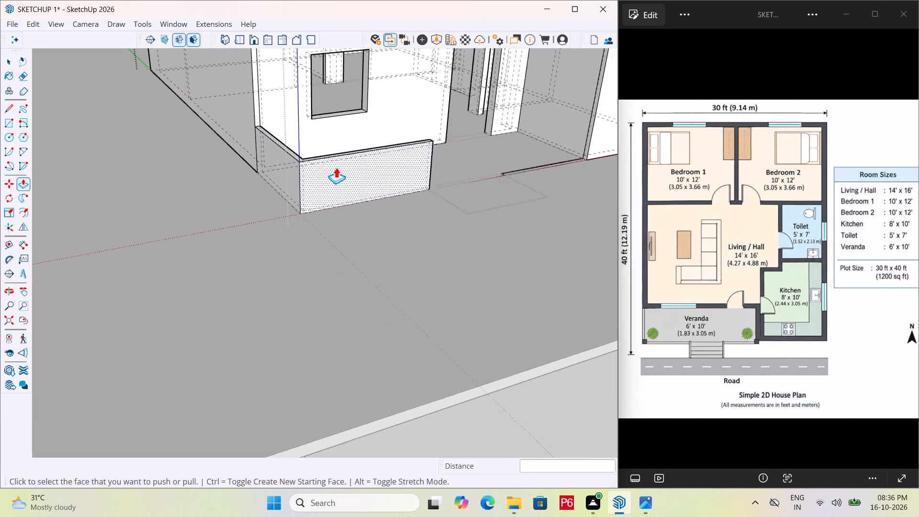
scroll(336, 167, down, 2)
middle_drag(490, 146, 466, 244)
scroll(512, 230, up, 9)
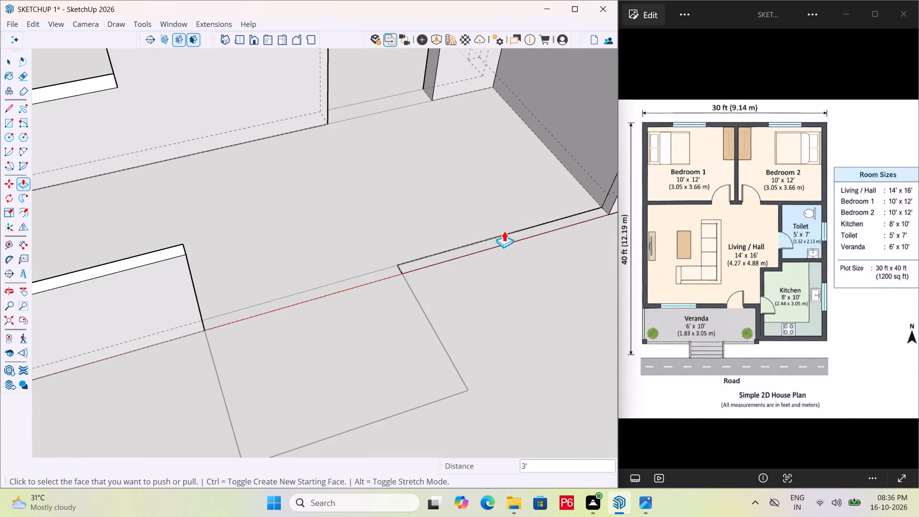
scroll(487, 238, up, 5)
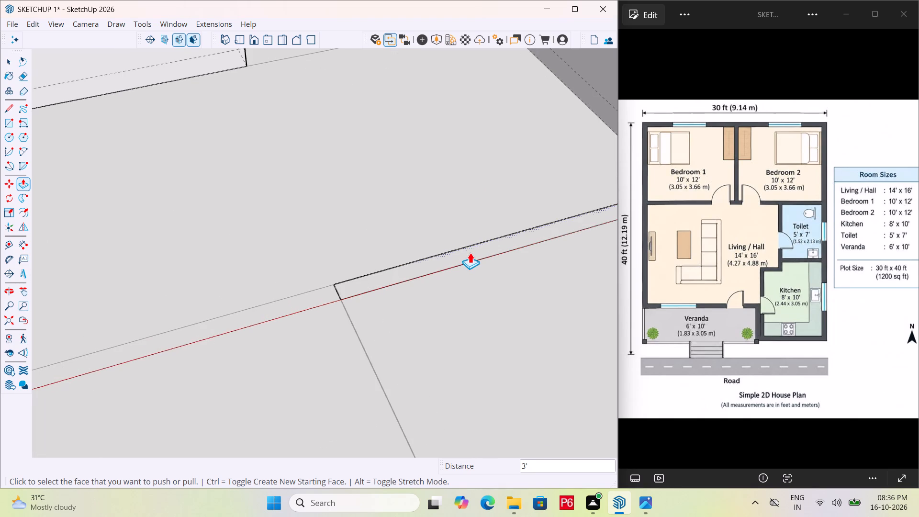
scroll(411, 264, up, 8)
click(405, 268)
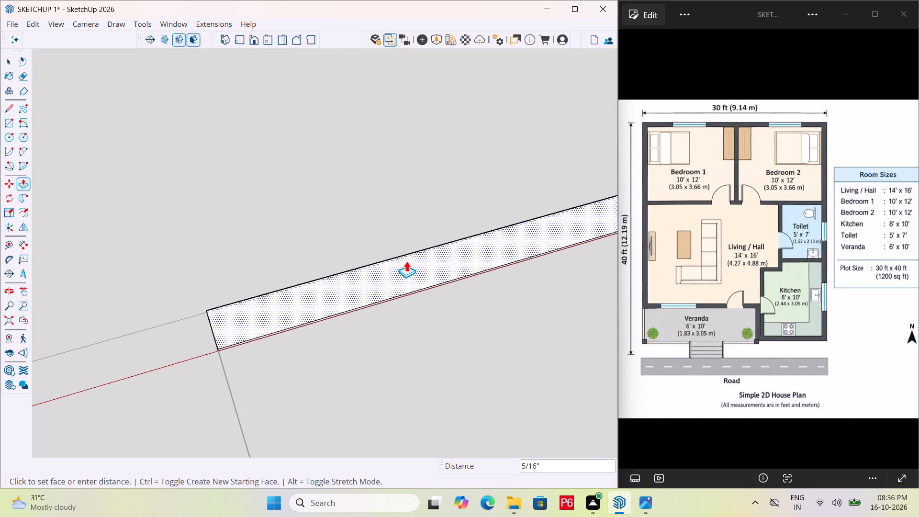
key(ctrl+z)
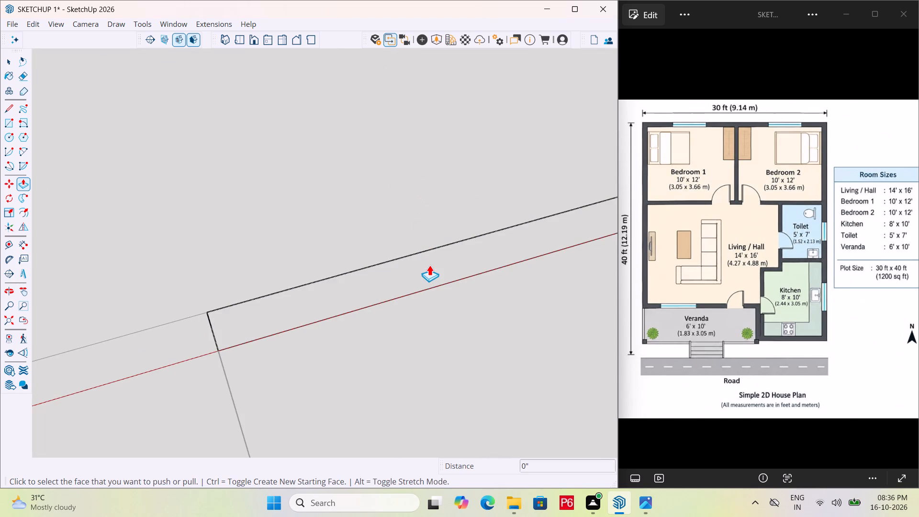
scroll(257, 254, down, 5)
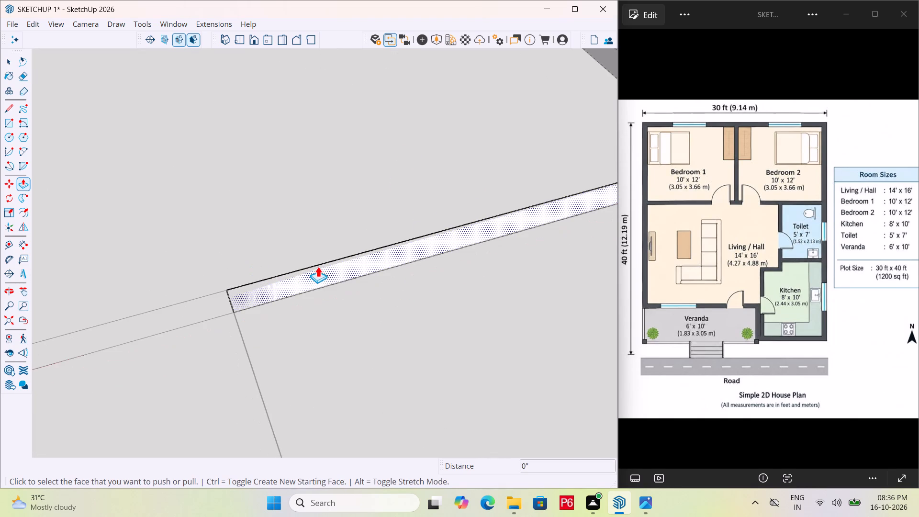
click(340, 266)
scroll(403, 154, down, 5)
scroll(476, 152, down, 5)
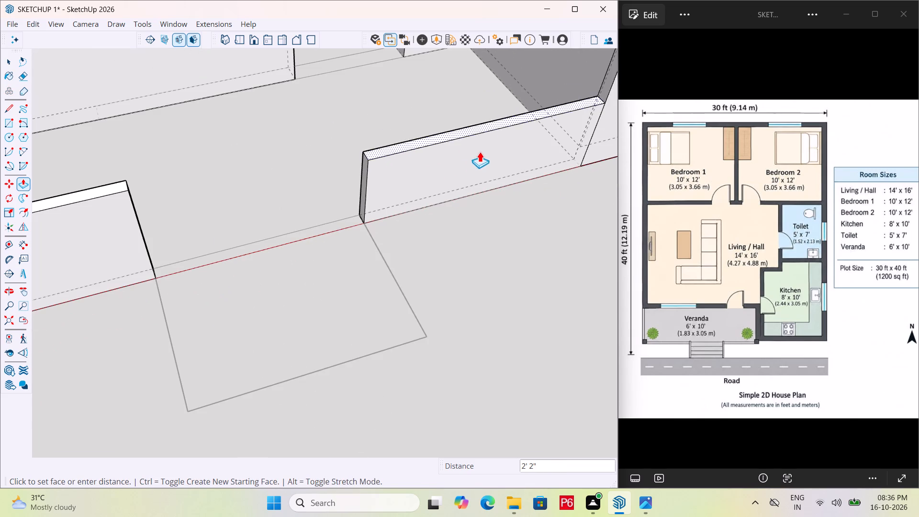
scroll(110, 184, up, 5)
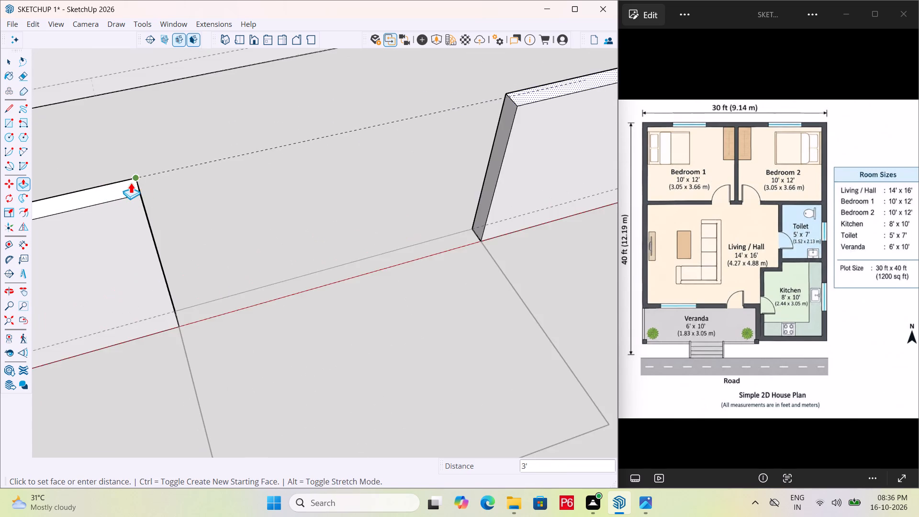
scroll(131, 182, up, 5)
click(128, 185)
Save the model.
scroll(300, 145, down, 3)
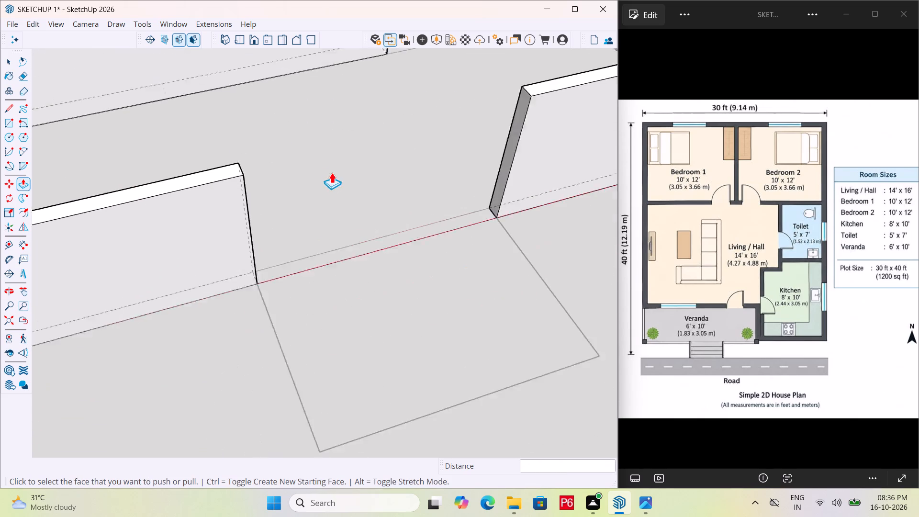
scroll(332, 172, down, 8)
key(ctrl+s)
ctrl+scroll(344, 173, down, 5)
key(ctrl+s)
key(ctrl+s)
key(ctrl+s)
Examine the raised veranda walls and the overall house from several angles.
middle_drag(312, 206, 128, 101)
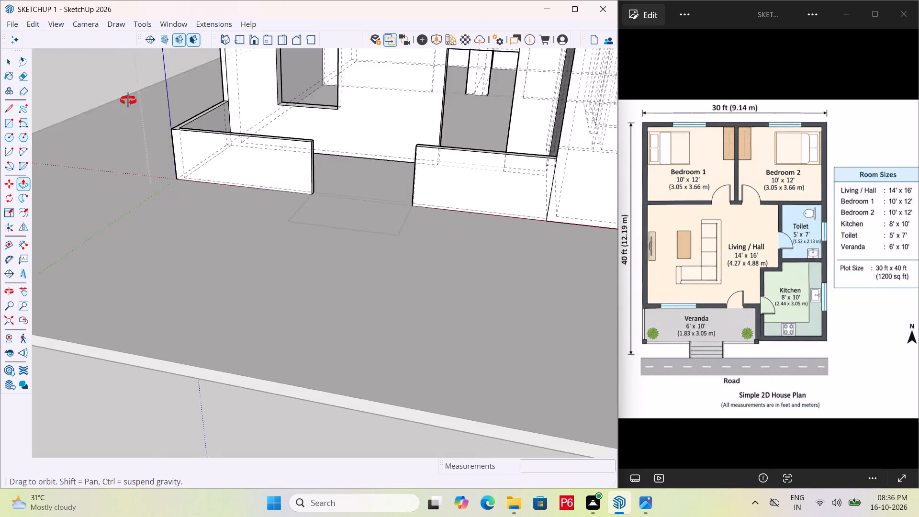
middle_drag(128, 101, 347, 81)
scroll(317, 167, down, 4)
middle_drag(399, 136, 399, 136)
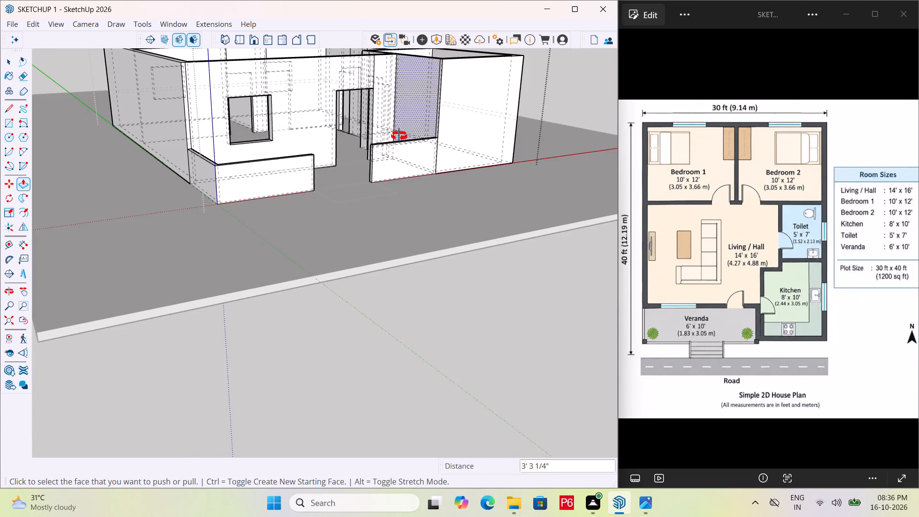
middle_drag(399, 136, 361, 114)
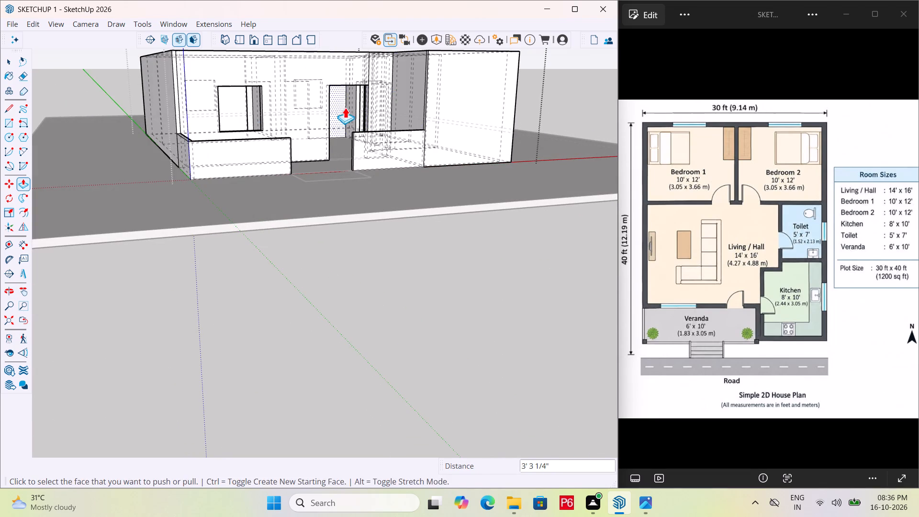
middle_drag(345, 107, 344, 230)
scroll(444, 215, down, 5)
middle_drag(381, 269, 365, 187)
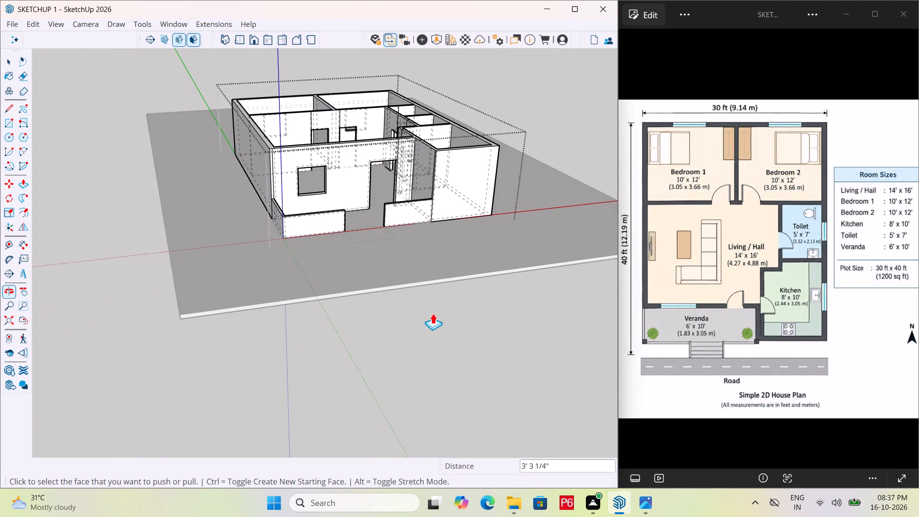
Leave Push/Pull and close the house group being edited.
key(Escape)
click(436, 324)
key(Escape)
click(457, 313)
key(Escape)
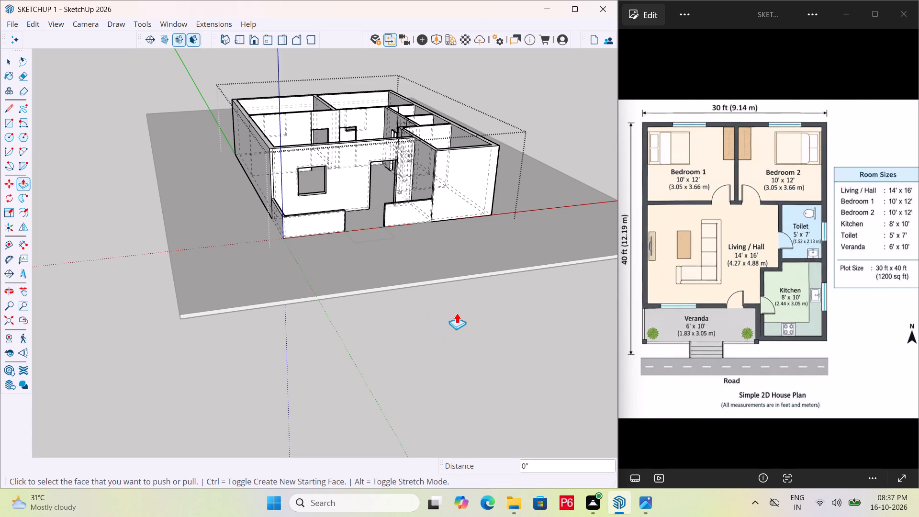
key(space)
double_click(457, 313)
Open the ground slab group, pull its underside face down 1' 9", and close the group.
middle_drag(378, 264, 380, 73)
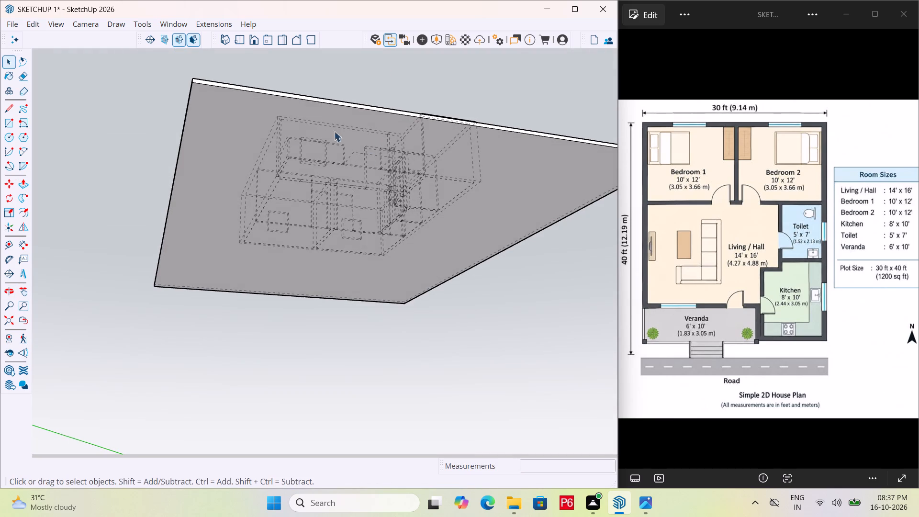
click(253, 118)
double_click(253, 118)
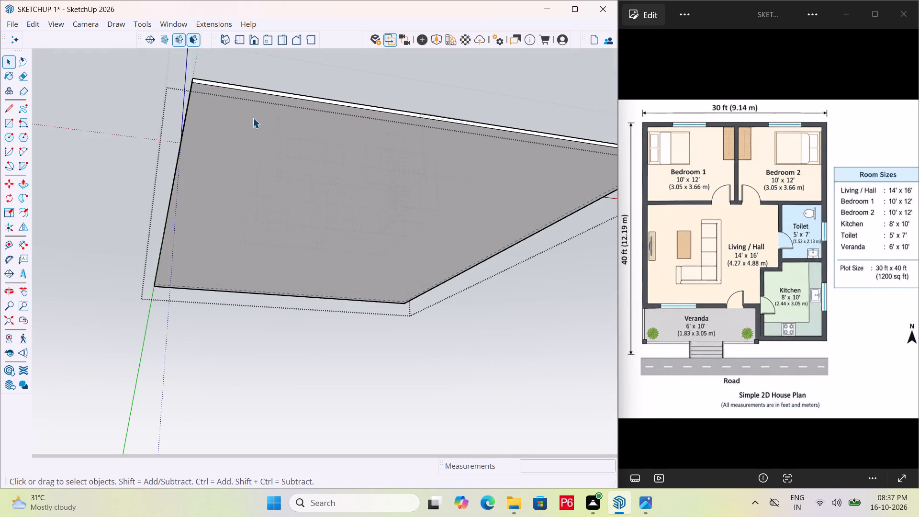
click(253, 118)
middle_drag(320, 114, 310, 332)
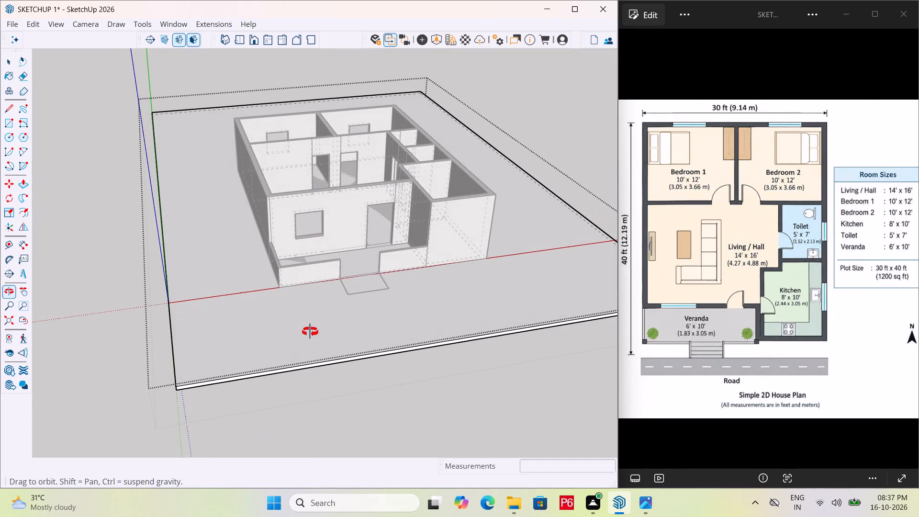
middle_drag(310, 332, 331, 256)
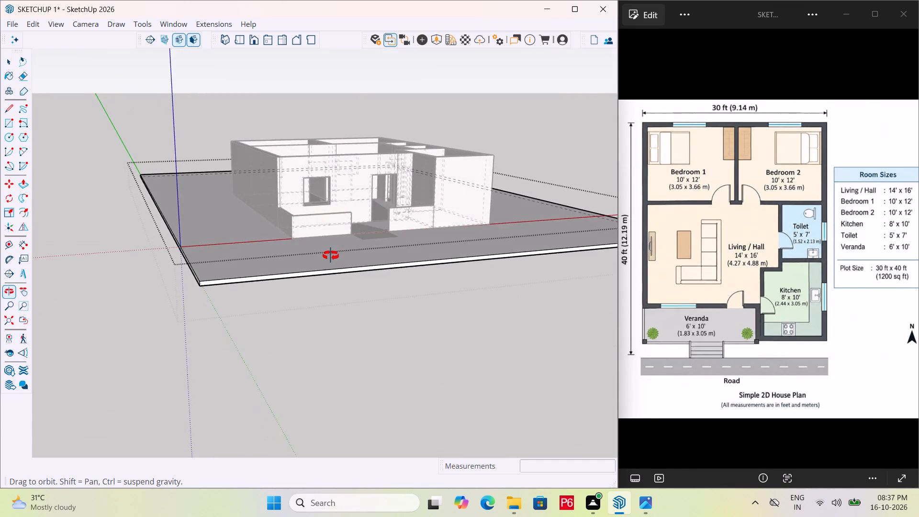
middle_drag(331, 256, 348, 138)
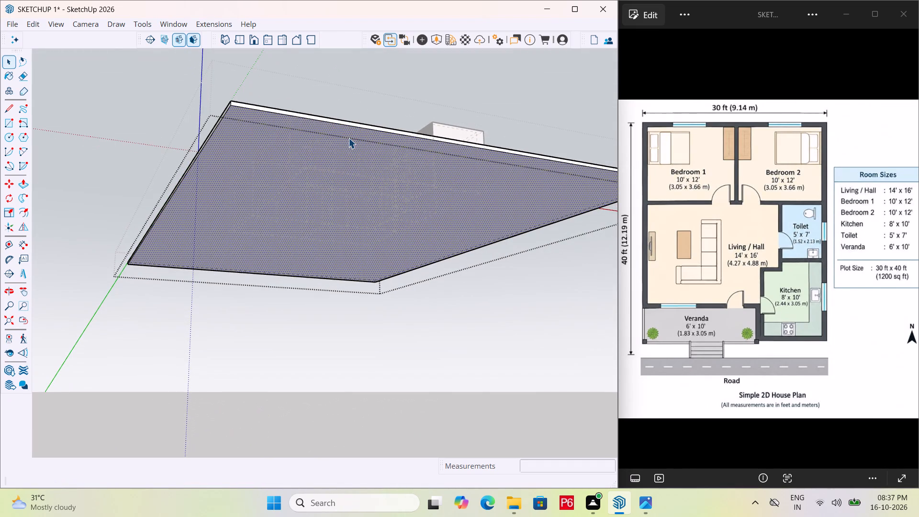
key(p)
click(360, 160)
click(338, 156)
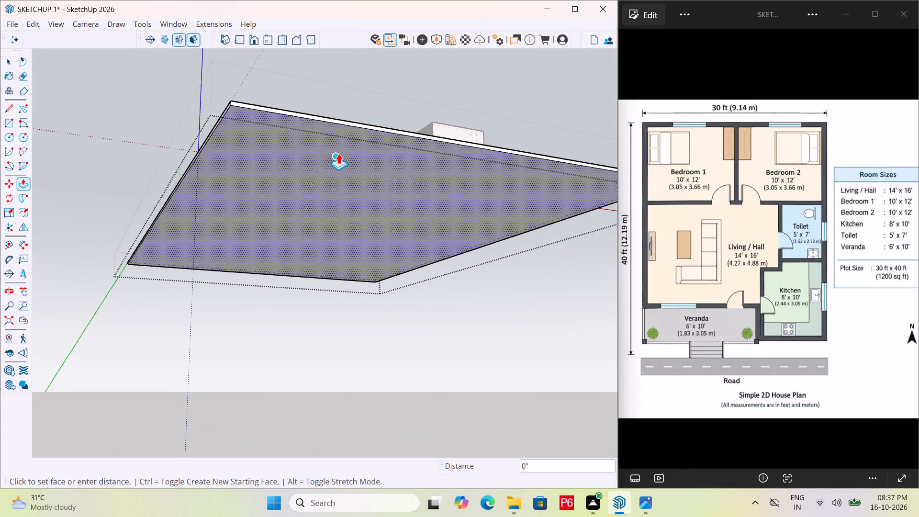
click(280, 135)
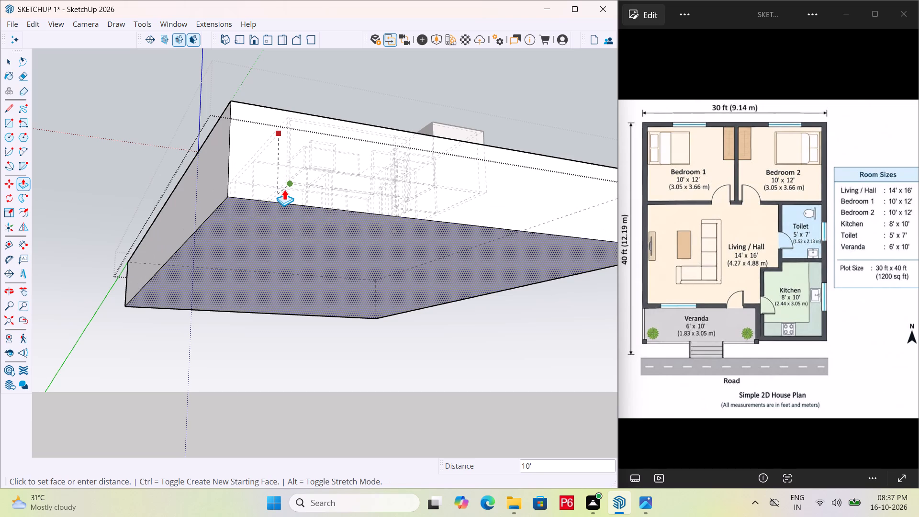
key(1)
key(apostrophe)
text(9")
key(Return)
middle_drag(292, 135, 288, 335)
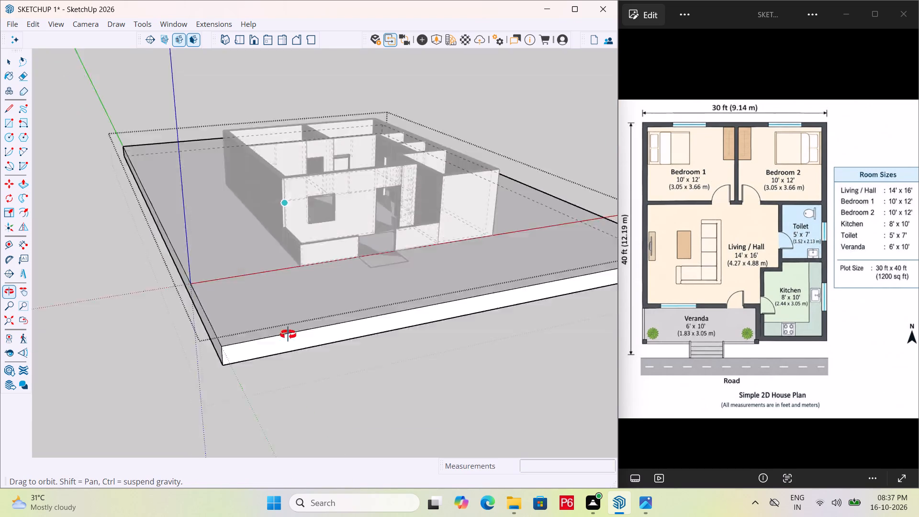
middle_drag(288, 335, 288, 376)
middle_drag(416, 288, 361, 272)
key(Escape)
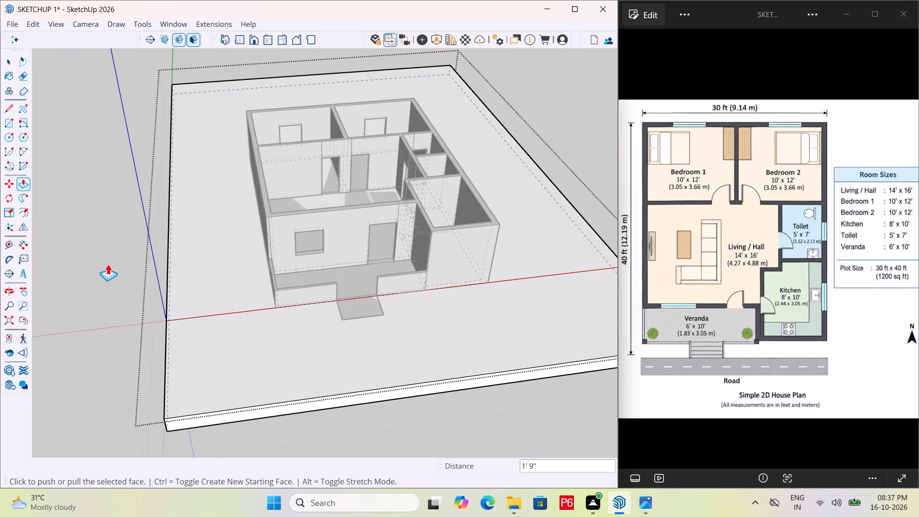
key(Escape)
key(Escape)
key(Escape)
key(space)
middle_drag(193, 263, 348, 226)
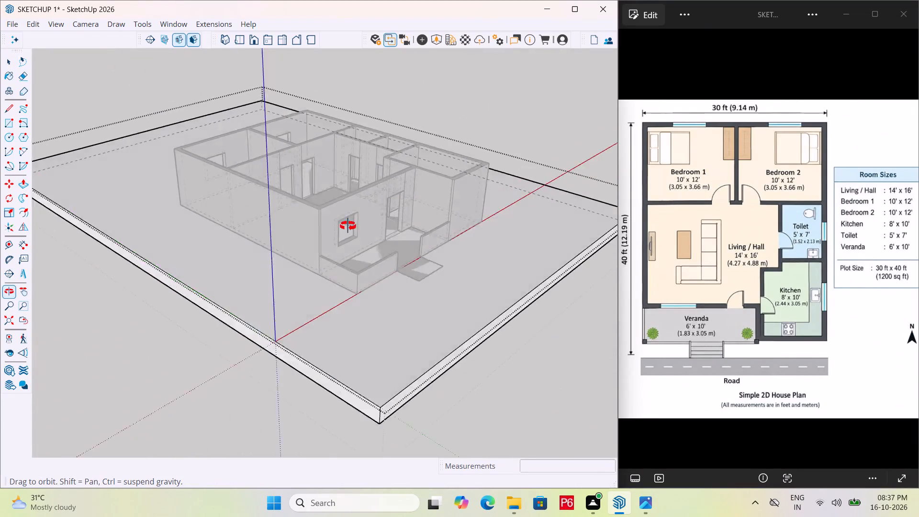
middle_drag(348, 226, 324, 224)
click(534, 110)
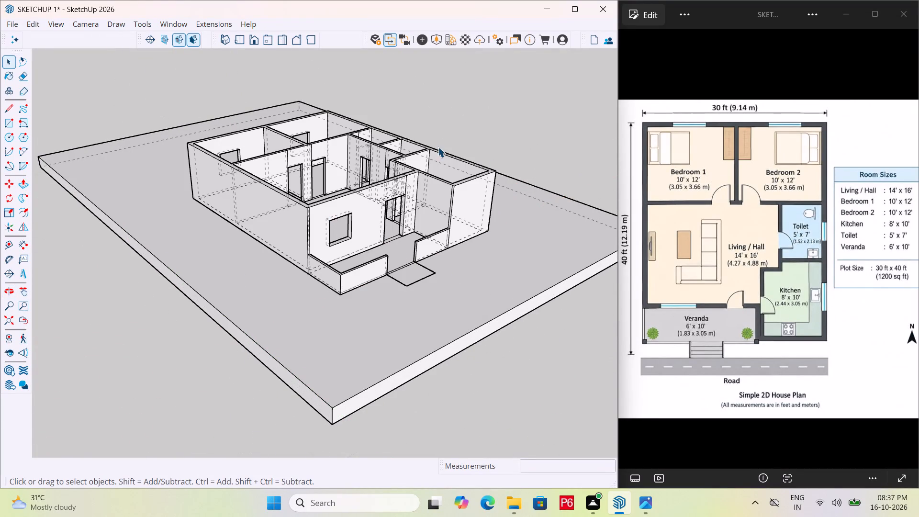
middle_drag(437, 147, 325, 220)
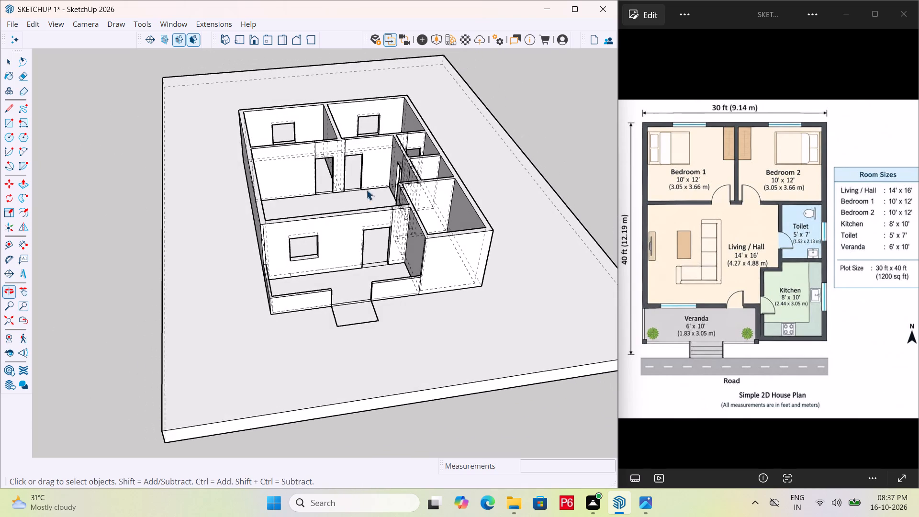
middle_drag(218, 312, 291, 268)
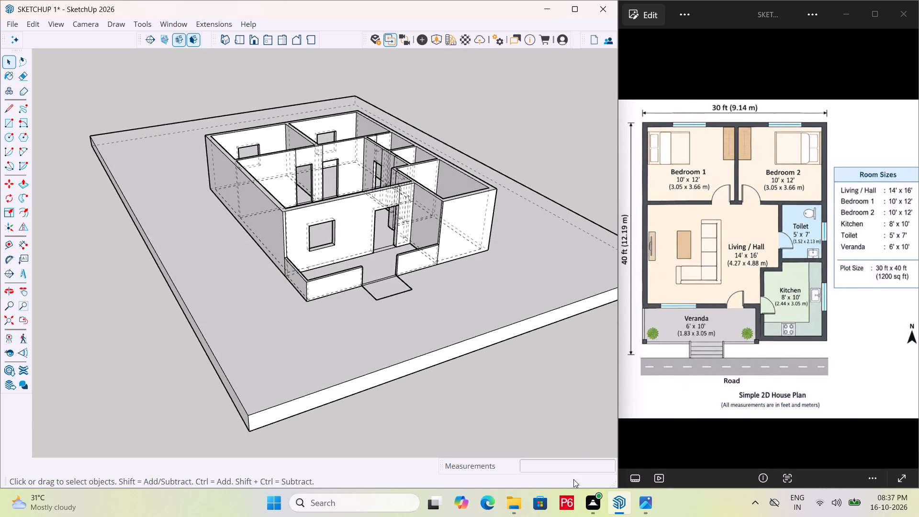
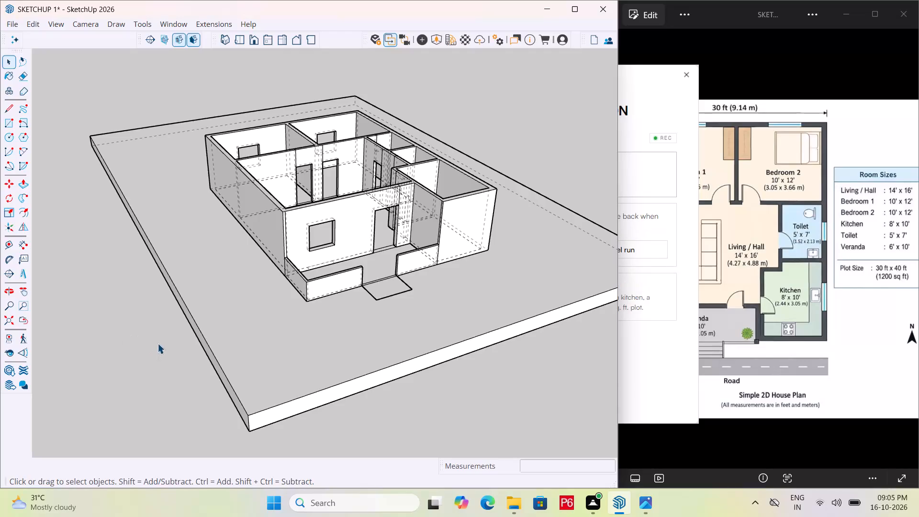
Examine the house walls, veranda and thickened ground slab from several angles.
drag(157, 341, 138, 349)
drag(128, 354, 117, 358)
drag(138, 341, 112, 360)
click(754, 302)
middle_drag(265, 322, 194, 361)
scroll(265, 322, down, 1)
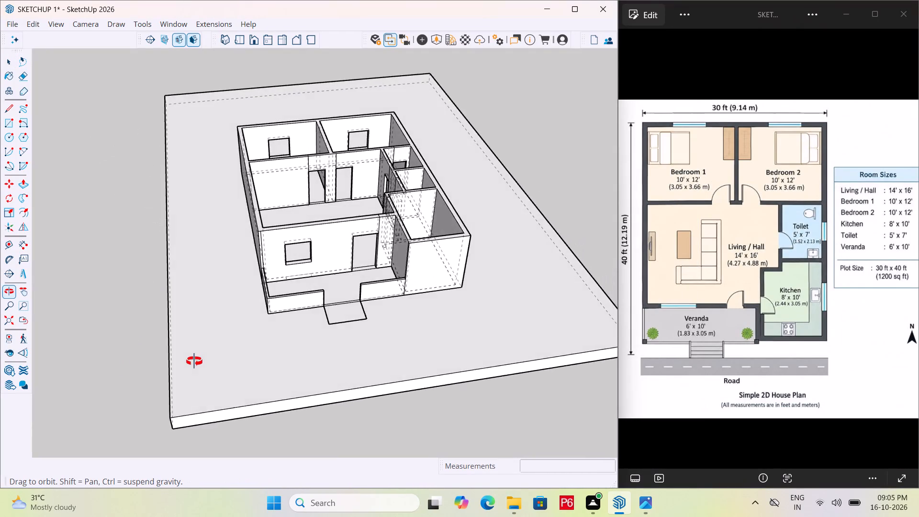
middle_drag(194, 361, 254, 345)
scroll(435, 279, up, 5)
middle_drag(254, 297, 223, 339)
middle_drag(424, 262, 106, 333)
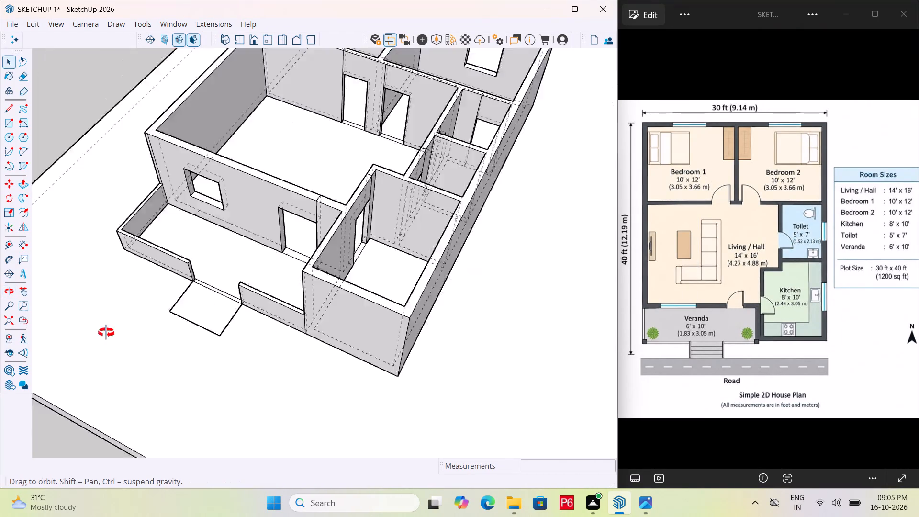
middle_drag(106, 333, 549, 303)
middle_drag(80, 287, 566, 269)
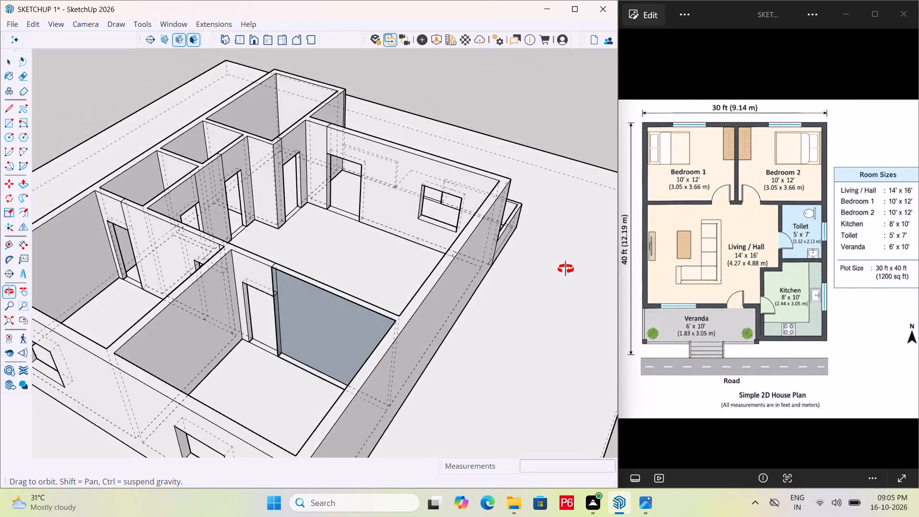
middle_drag(566, 269, 88, 309)
middle_drag(506, 293, 408, 337)
scroll(501, 295, down, 1)
scroll(317, 364, up, 2)
scroll(347, 299, down, 5)
middle_drag(350, 352, 307, 343)
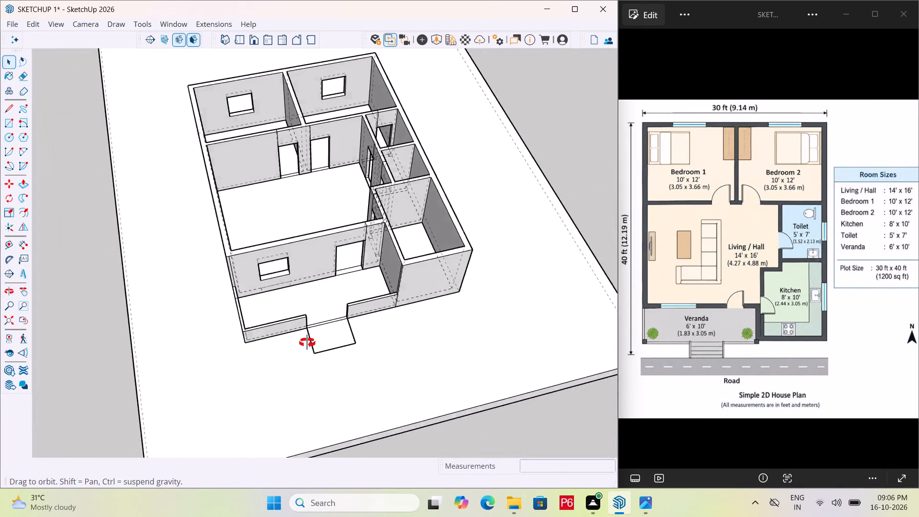
middle_drag(307, 343, 285, 197)
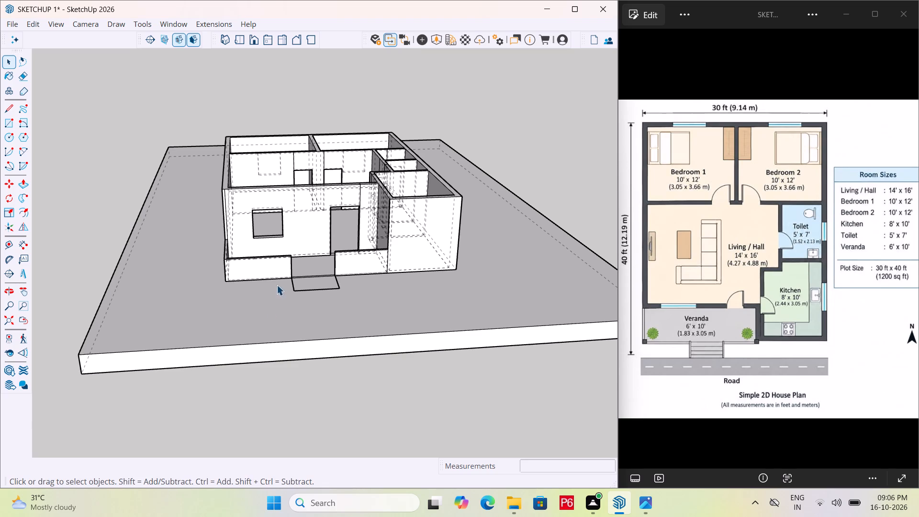
middle_drag(277, 285, 314, 308)
scroll(237, 280, down, 5)
middle_drag(230, 293, 251, 296)
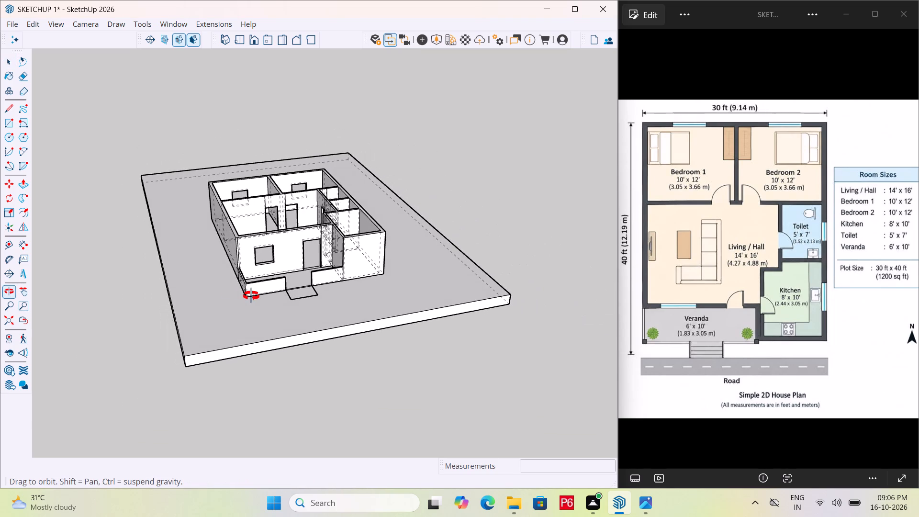
middle_drag(251, 296, 284, 306)
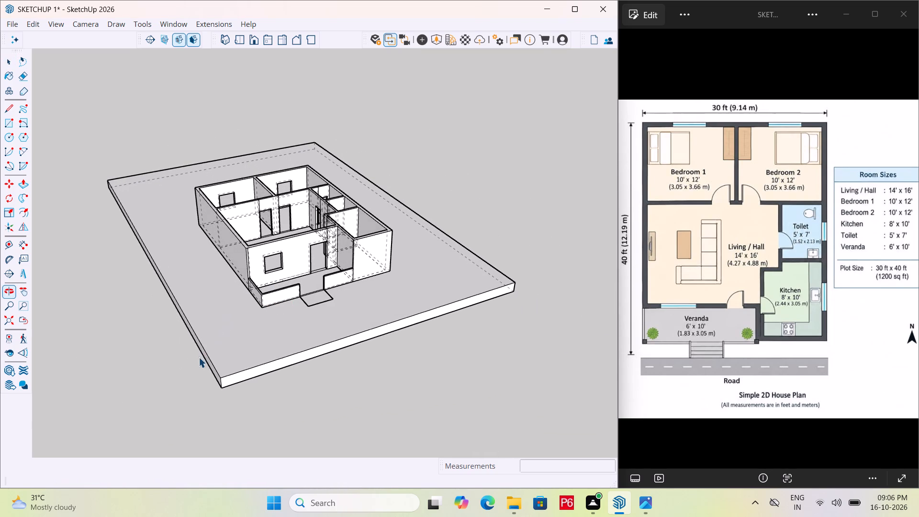
scroll(208, 360, up, 1)
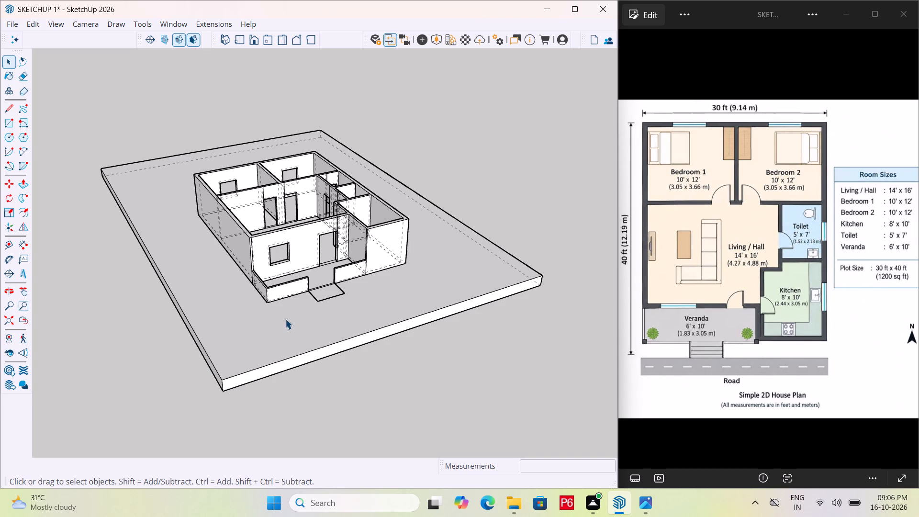
middle_drag(298, 230, 278, 277)
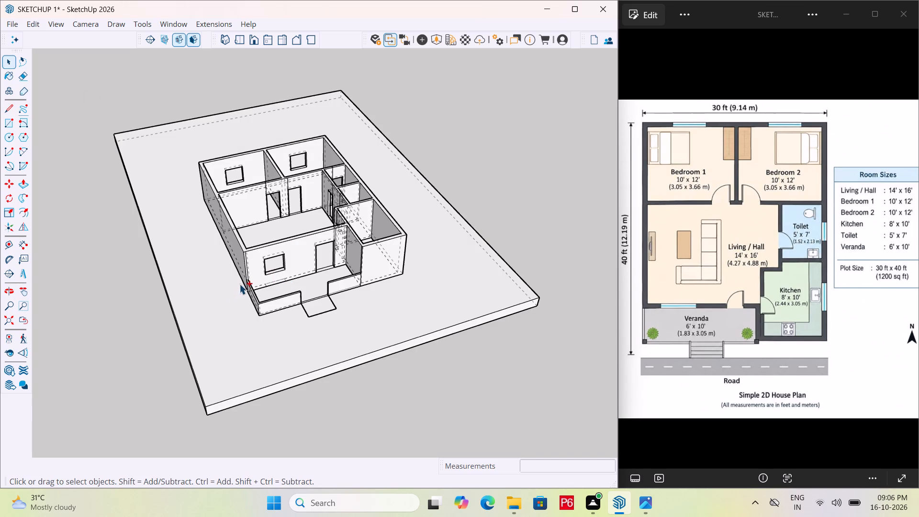
Save the model.
key(ctrl+s)
key(ctrl+s)
key(ctrl+s)
key(ctrl+s)
key(ctrl+s)
key(ctrl+s)
key(ctrl+s)
key(ctrl+s)
key(ctrl+s)
key(ctrl+s)
key(ctrl+s)
Open the house wall group for editing at the low veranda wall beside the entrance opening.
middle_drag(310, 309, 328, 259)
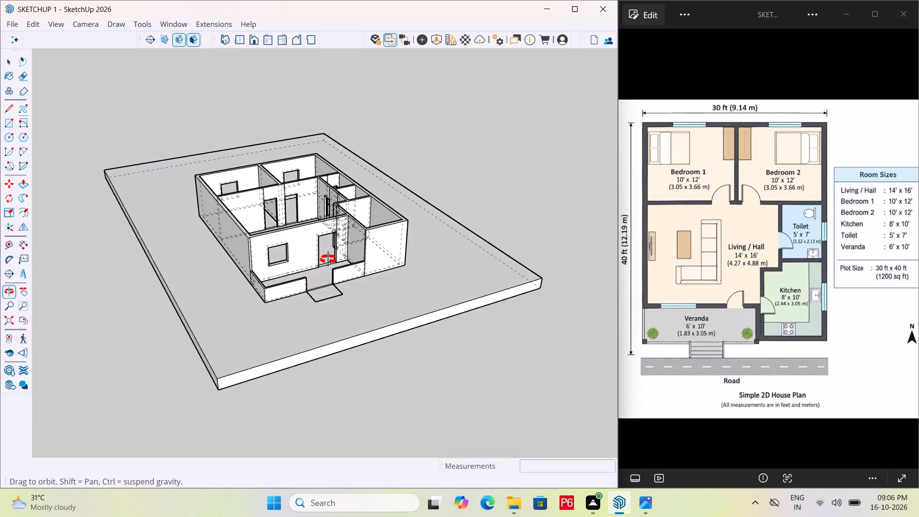
middle_drag(328, 259, 366, 261)
scroll(364, 262, up, 4)
middle_drag(313, 323, 271, 345)
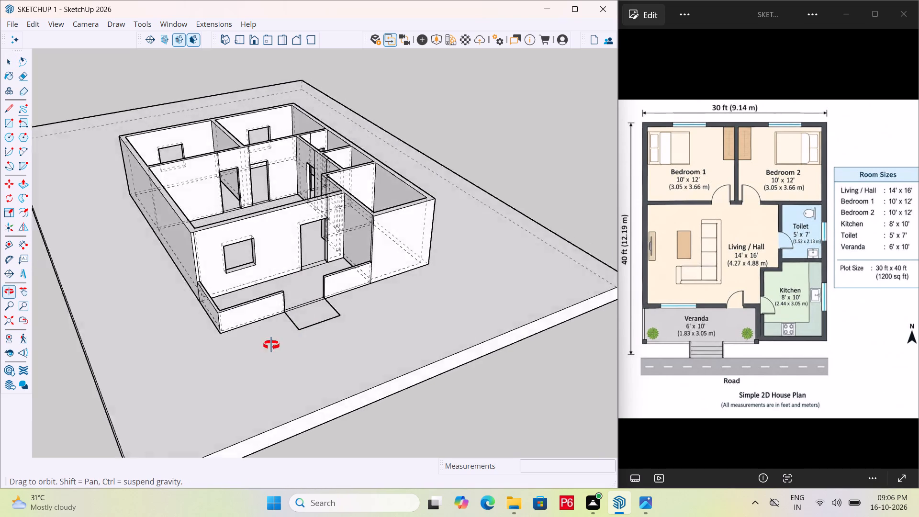
middle_drag(271, 345, 214, 382)
scroll(253, 324, up, 5)
middle_drag(259, 323, 259, 347)
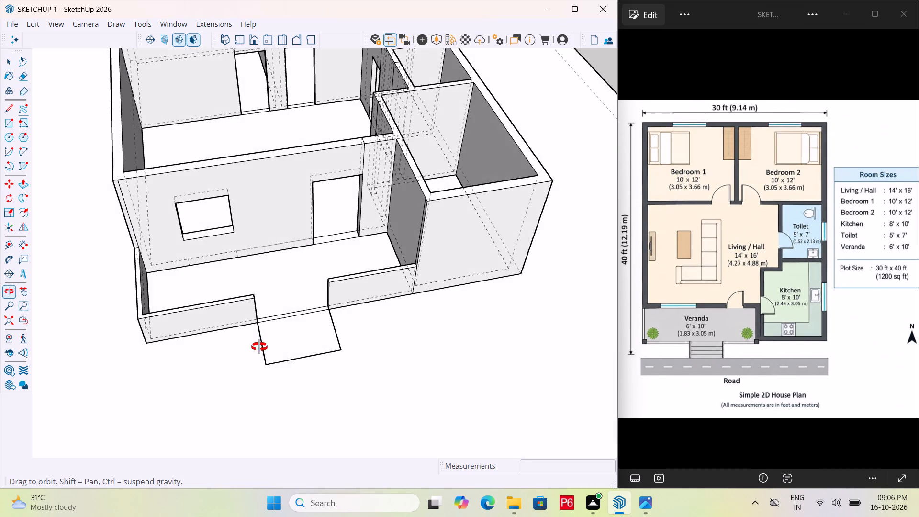
middle_drag(259, 347, 260, 350)
scroll(291, 334, up, 5)
middle_drag(299, 329, 303, 306)
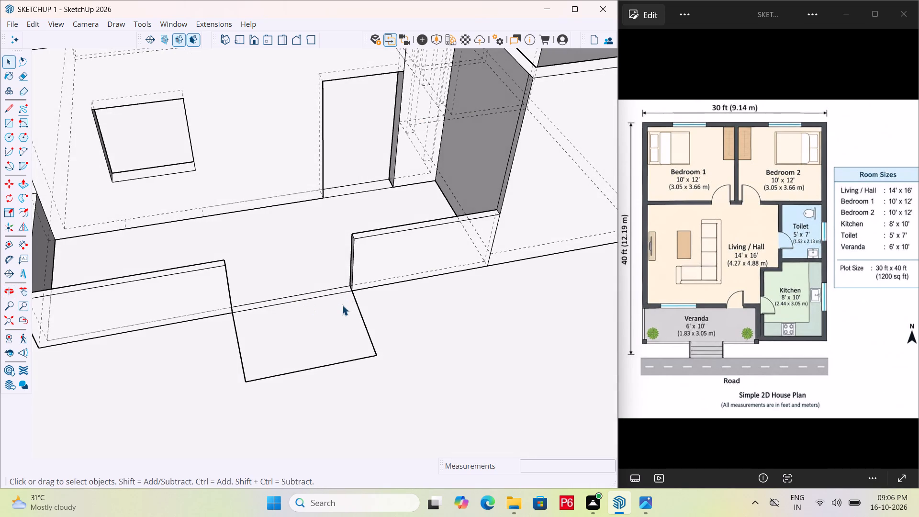
click(346, 304)
double_click(385, 242)
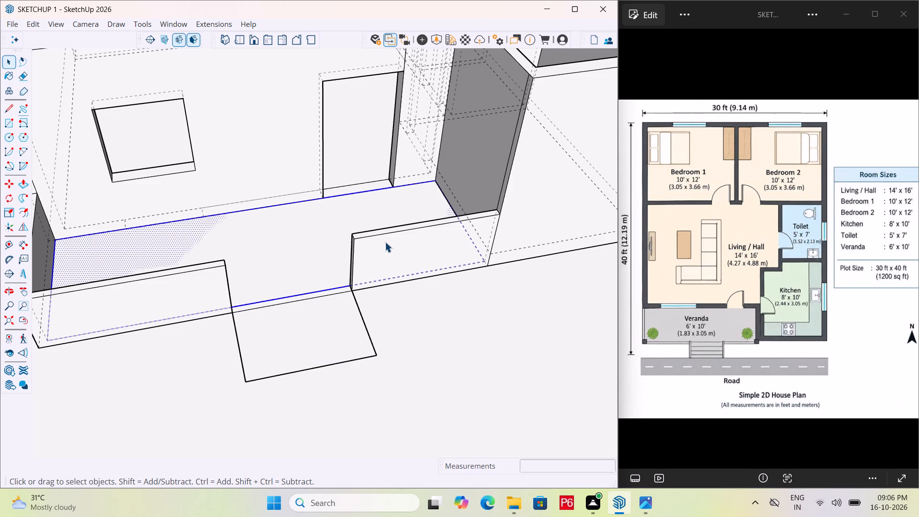
double_click(385, 242)
double_click(361, 239)
Examine the veranda entrance opening and the step outline in front of it from several angles.
middle_drag(287, 310, 408, 282)
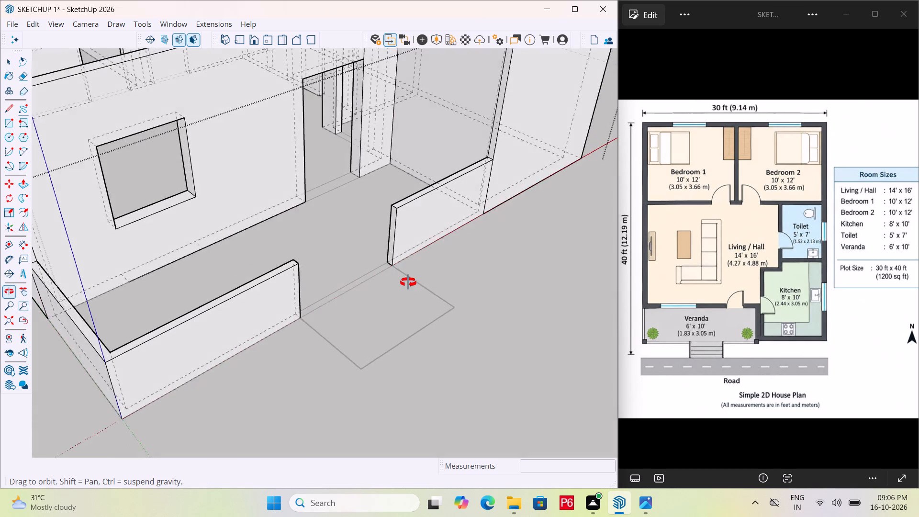
middle_drag(408, 282, 361, 289)
middle_click(361, 289)
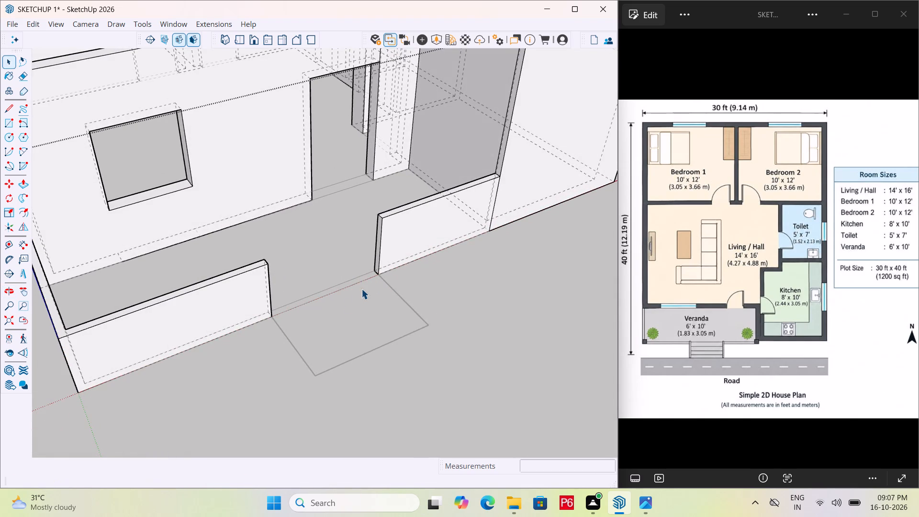
middle_drag(323, 309, 253, 145)
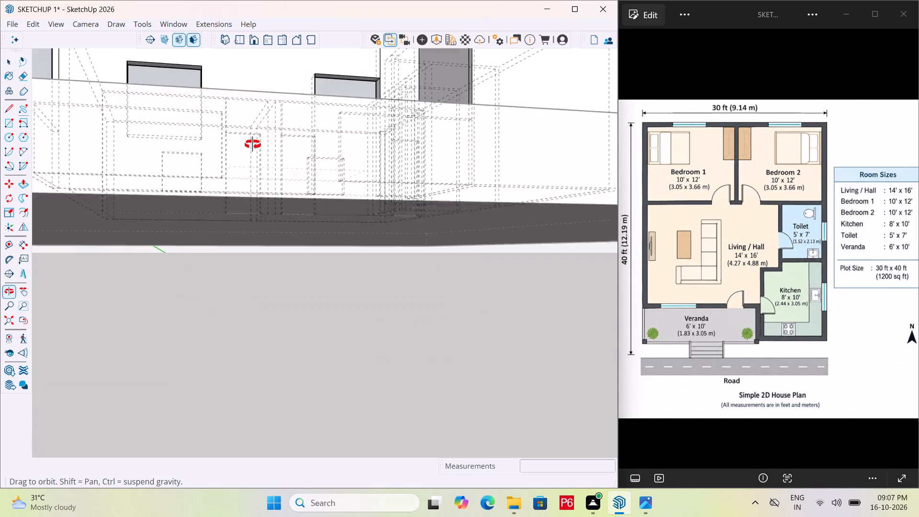
middle_drag(253, 145, 255, 326)
middle_drag(234, 322, 79, 304)
middle_drag(253, 248, 178, 233)
scroll(333, 237, down, 5)
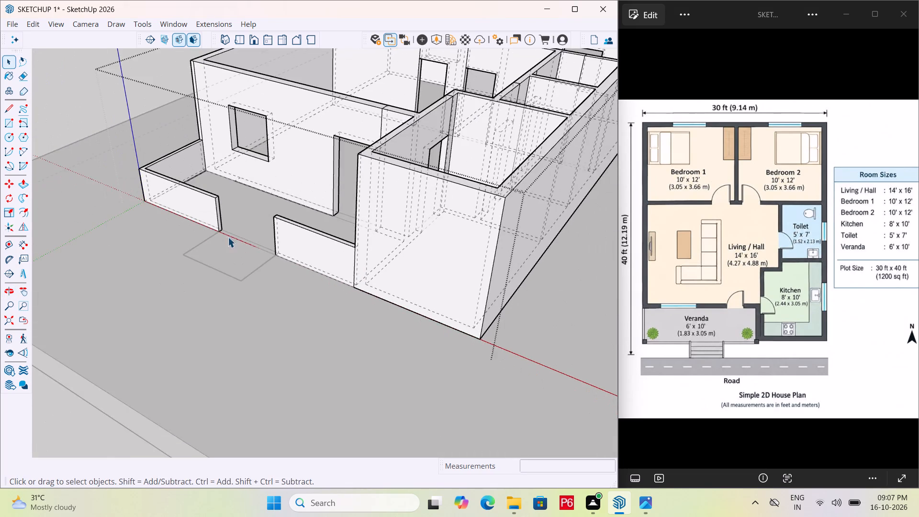
scroll(228, 231, up, 10)
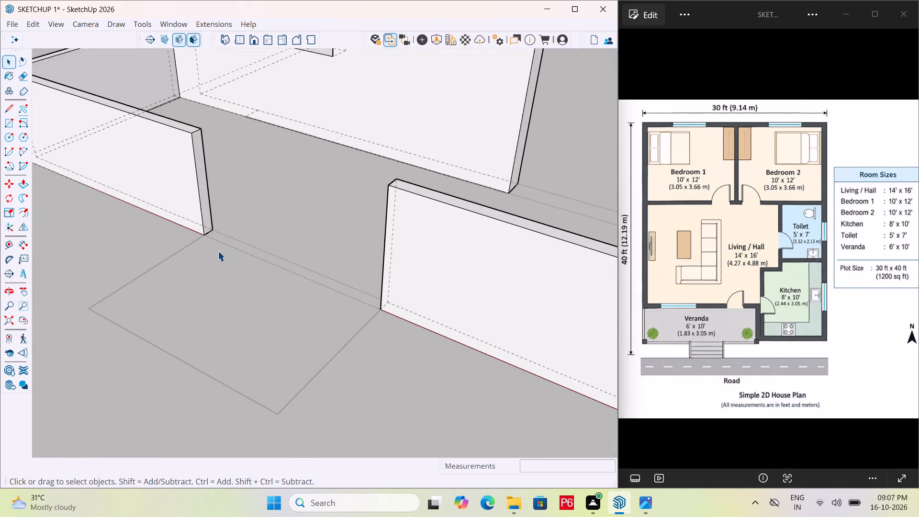
middle_drag(224, 259, 268, 265)
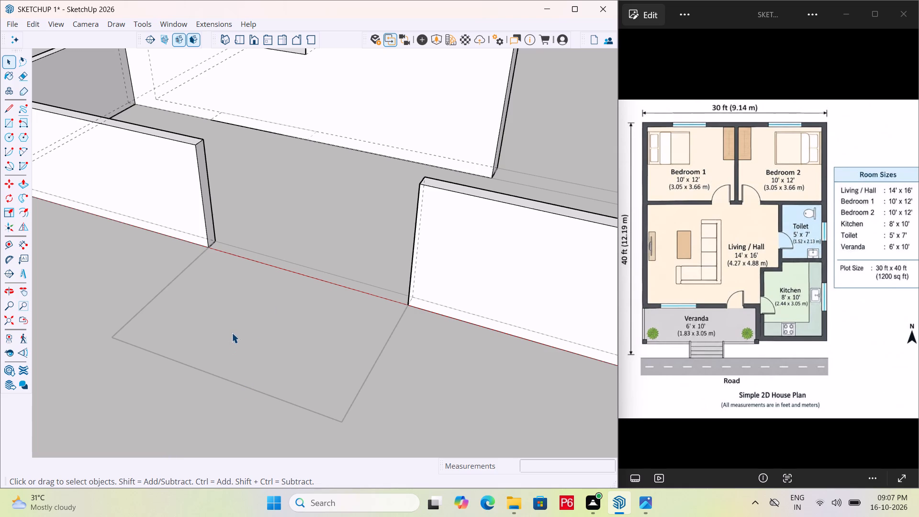
key(ctrl+minus)
key(ctrl+plus)
Save the model.
key(ctrl+s)
key(ctrl+s)
key(ctrl+s)
key(ctrl+s)
key(ctrl+s)
Draw a rectangle about 10 1/2" by 5' 7" across the veranda entrance, starting at the inner corner of the low wall's end.
middle_drag(258, 318, 337, 339)
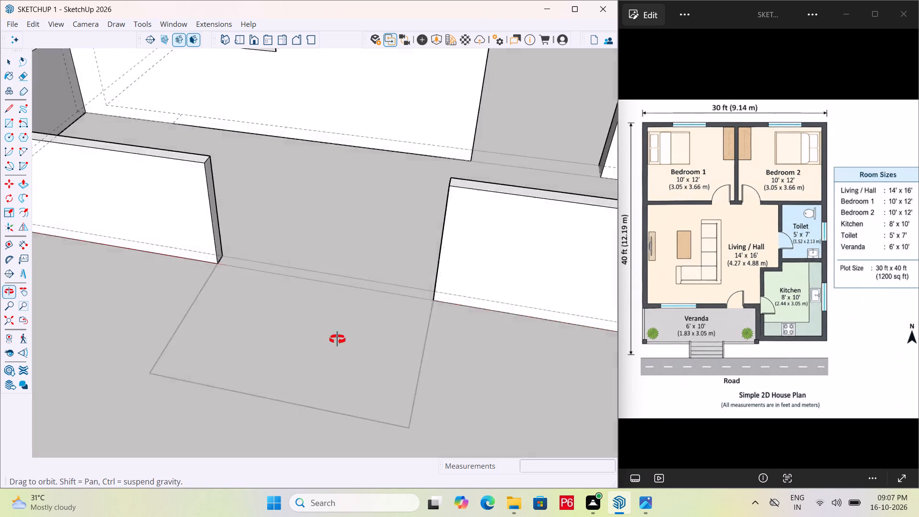
middle_drag(337, 339, 240, 326)
text(RER)
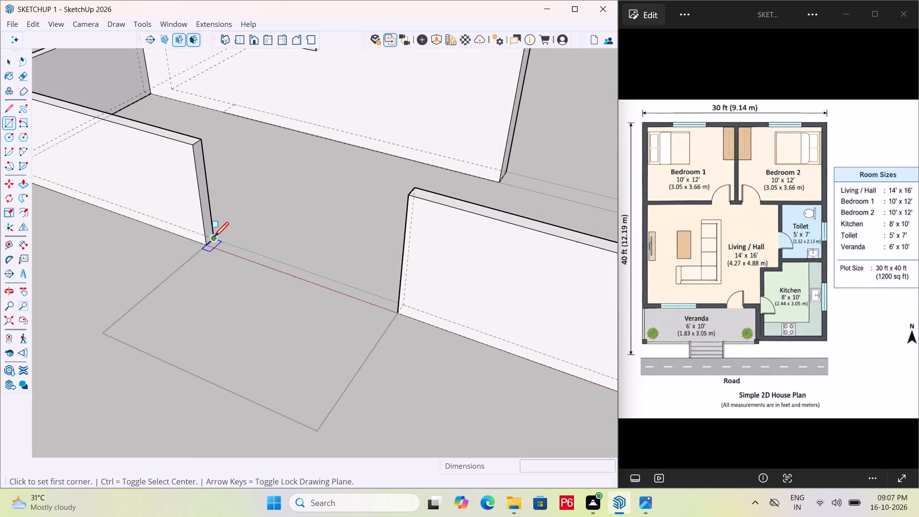
middle_drag(212, 240, 146, 276)
scroll(191, 259, up, 8)
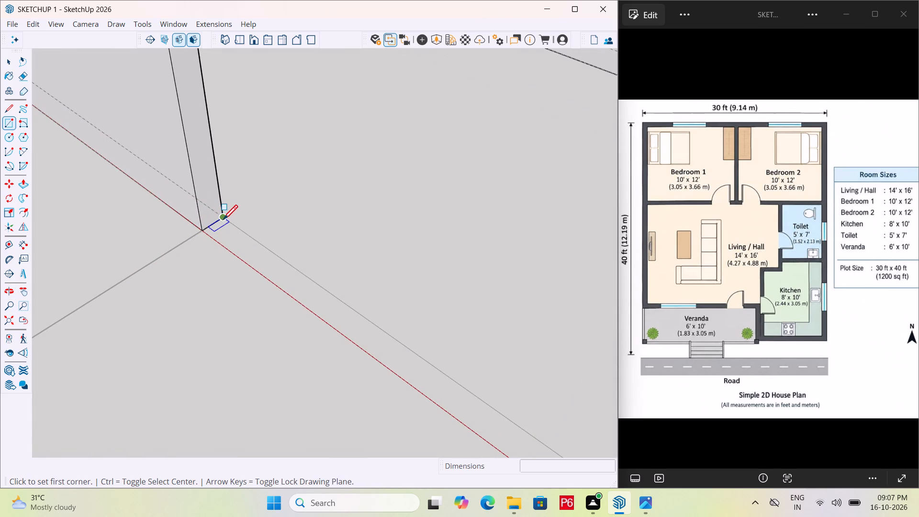
double_click(223, 219)
scroll(222, 181, down, 6)
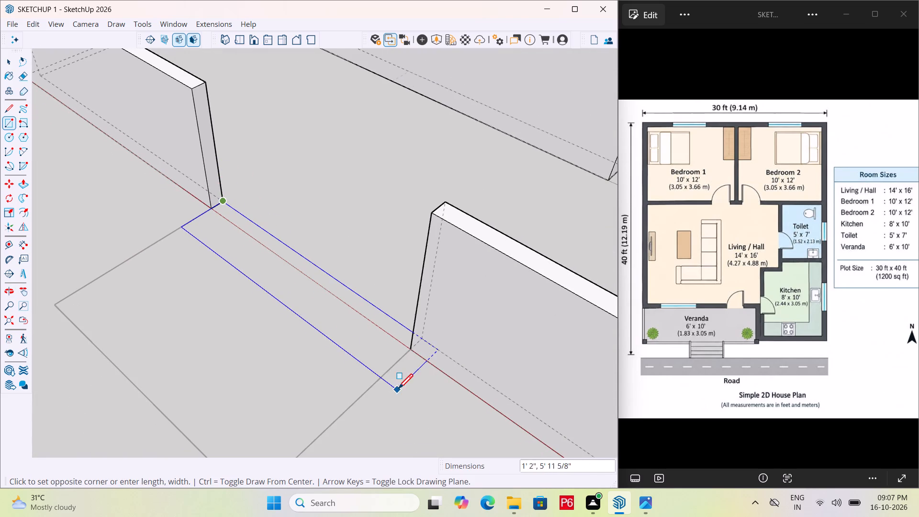
double_click(392, 368)
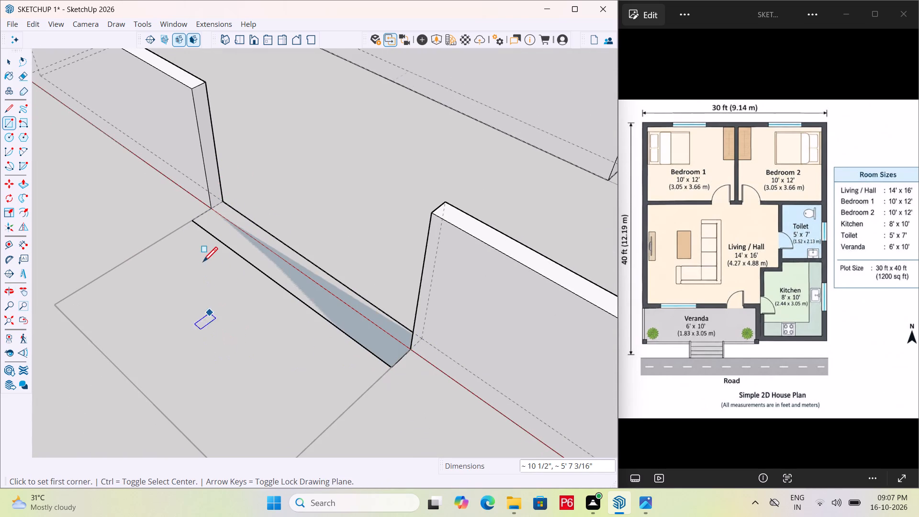
Draw two more adjoining tread rectangles outward within the entrance step outline, each about 10 1/2" deep and 5' 7" wide.
click(191, 221)
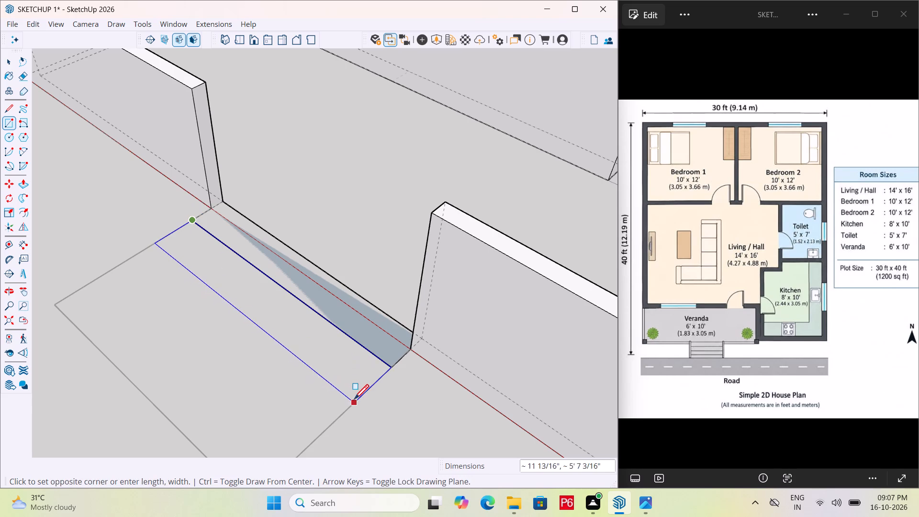
click(357, 398)
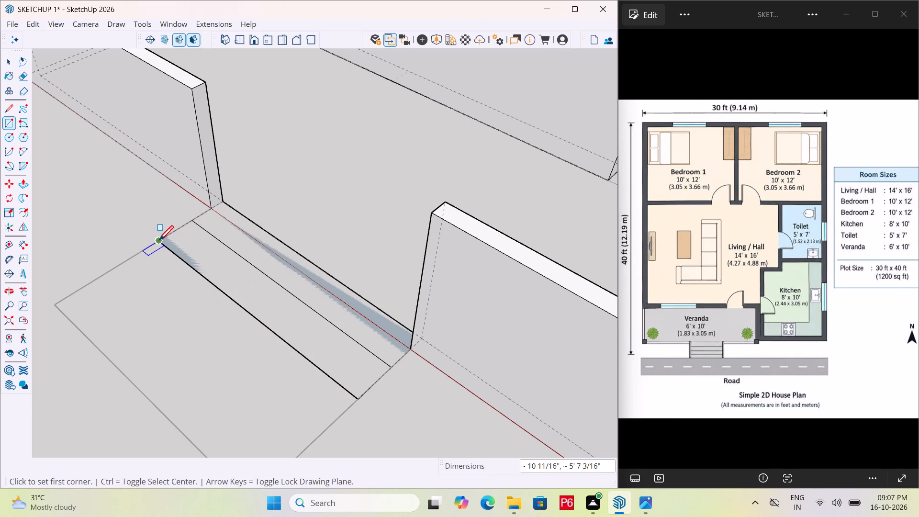
click(159, 242)
click(322, 433)
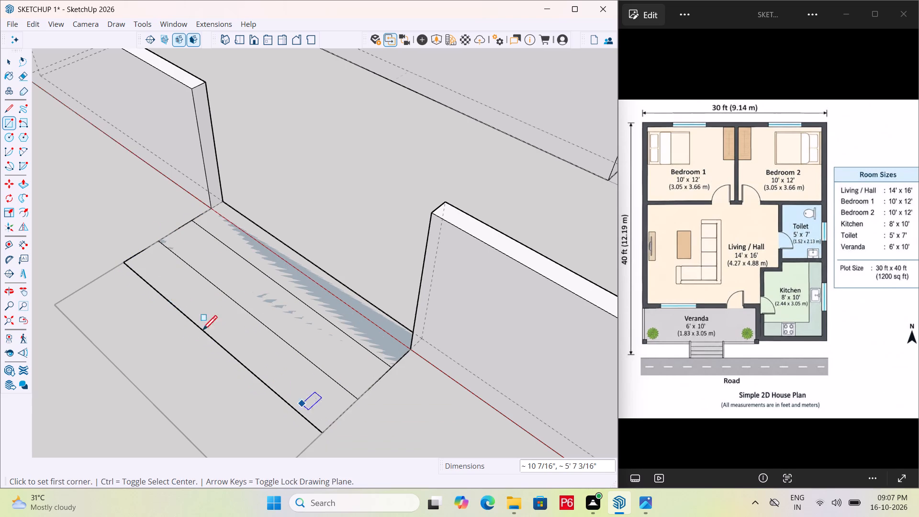
middle_drag(133, 283, 160, 256)
scroll(134, 281, down, 2)
scroll(267, 263, down, 4)
middle_drag(236, 324, 231, 341)
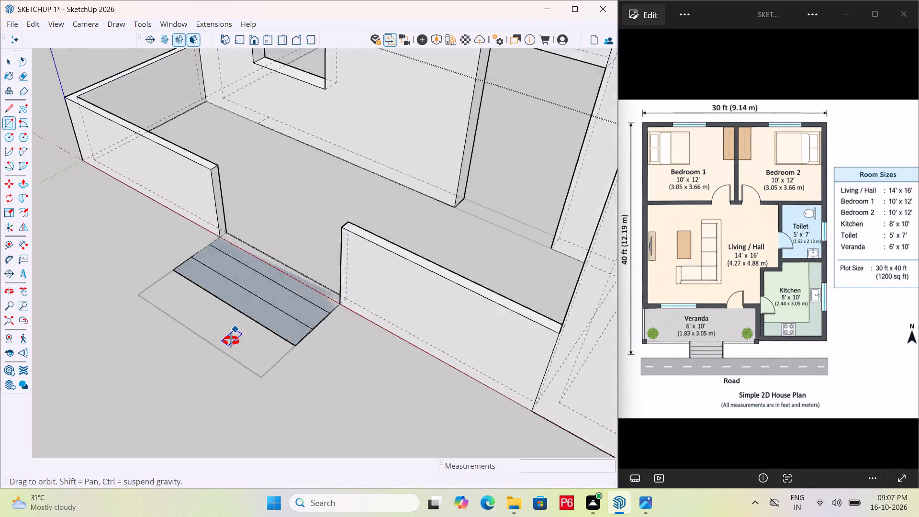
Draw a fourth tread rectangle about 9 1/2" by 5' 7", and a fifth filling the remaining outer strip of the entrance step outline.
middle_drag(231, 341, 217, 388)
scroll(189, 321, up, 2)
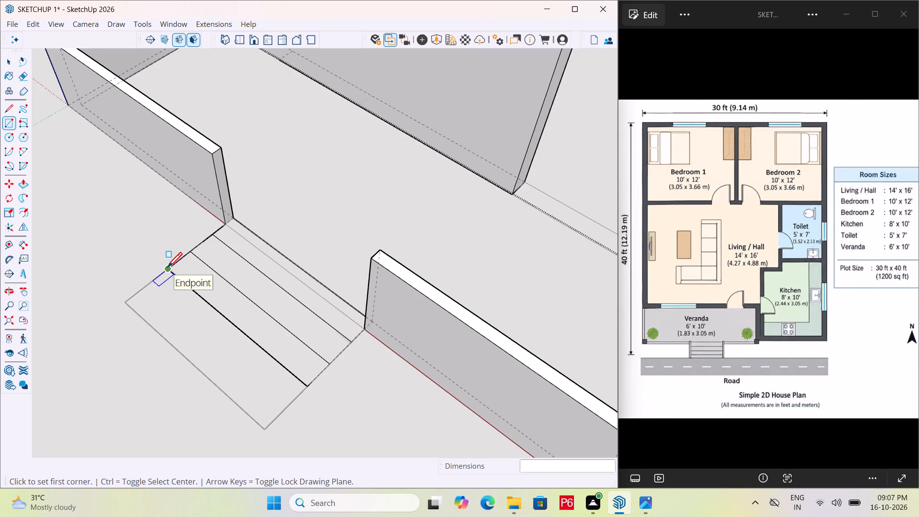
click(168, 269)
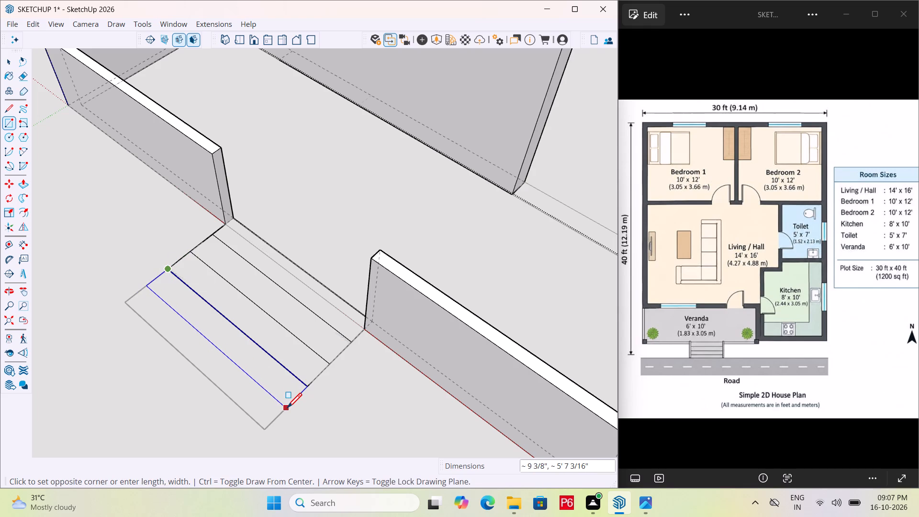
click(287, 409)
click(146, 287)
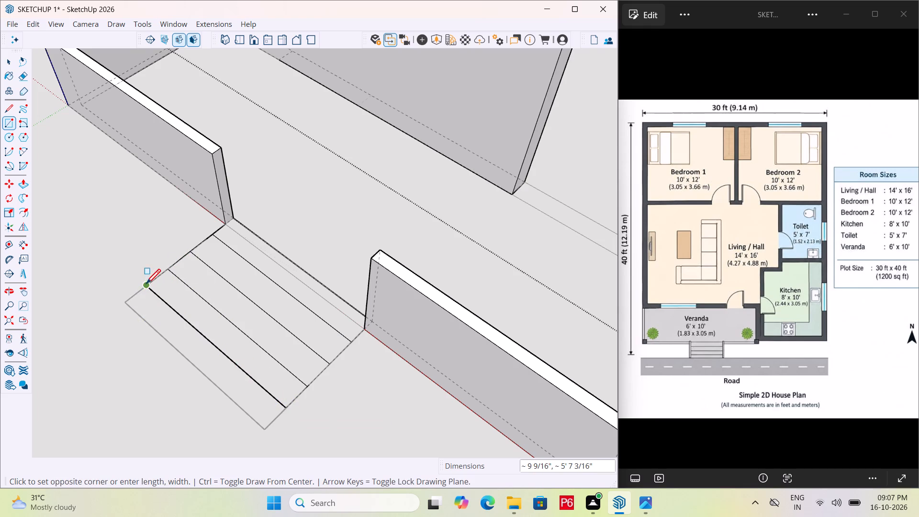
click(268, 428)
Save the model.
scroll(248, 313, down, 2)
middle_drag(248, 313, 255, 296)
key(ctrl+s)
key(ctrl+s)
key(ctrl+s)
key(ctrl+s)
key(ctrl+s)
key(ctrl+s)
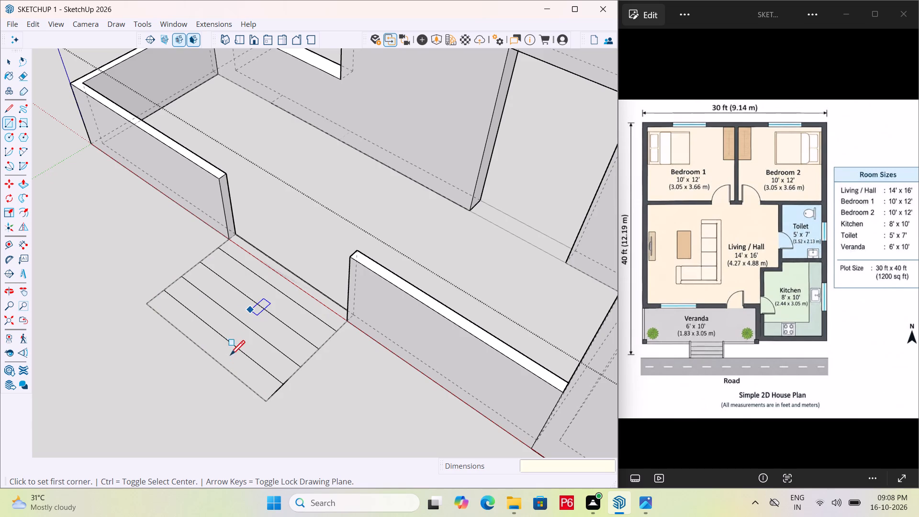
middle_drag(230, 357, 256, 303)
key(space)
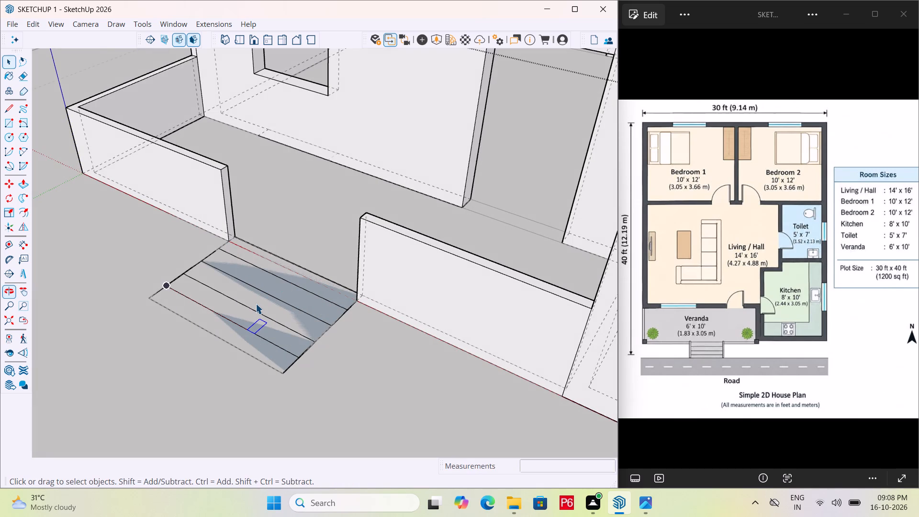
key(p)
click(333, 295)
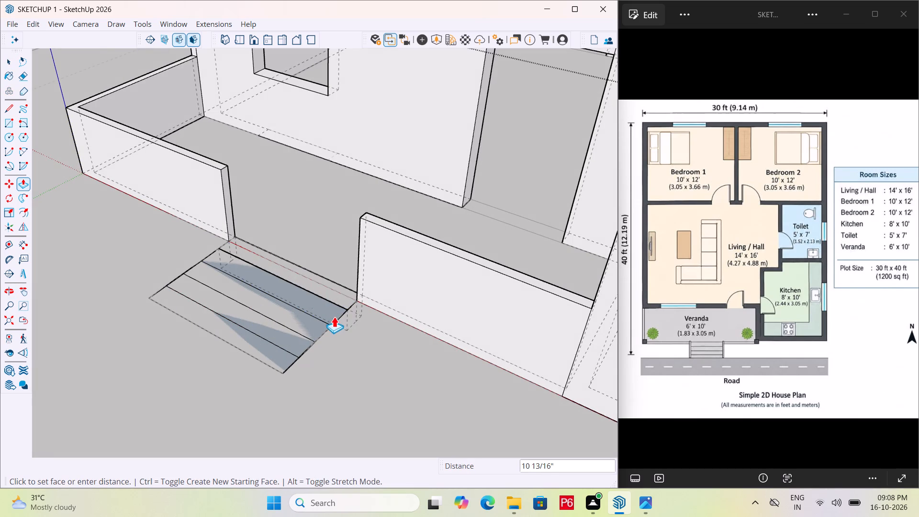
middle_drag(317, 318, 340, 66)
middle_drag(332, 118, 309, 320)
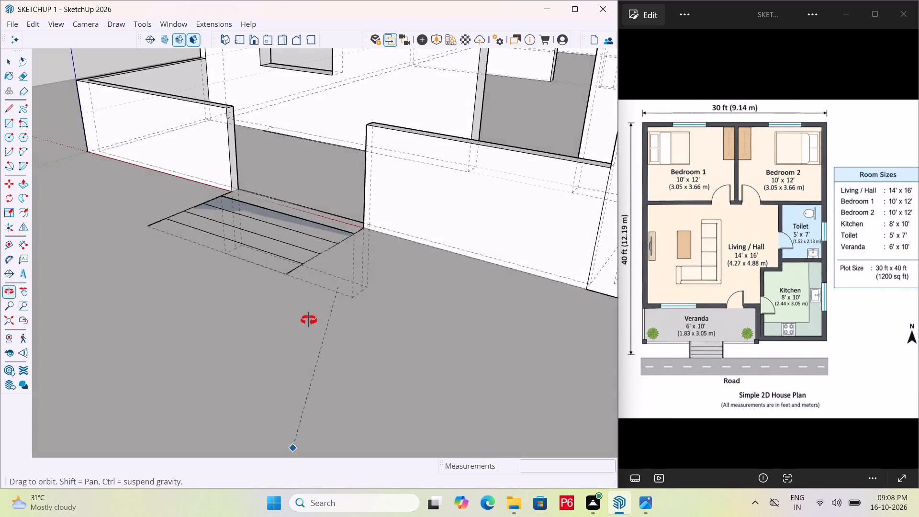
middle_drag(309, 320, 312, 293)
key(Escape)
Push/Pull the outermost entrance tread downward by about 2' 3".
scroll(277, 250, up, 2)
middle_drag(269, 266, 258, 287)
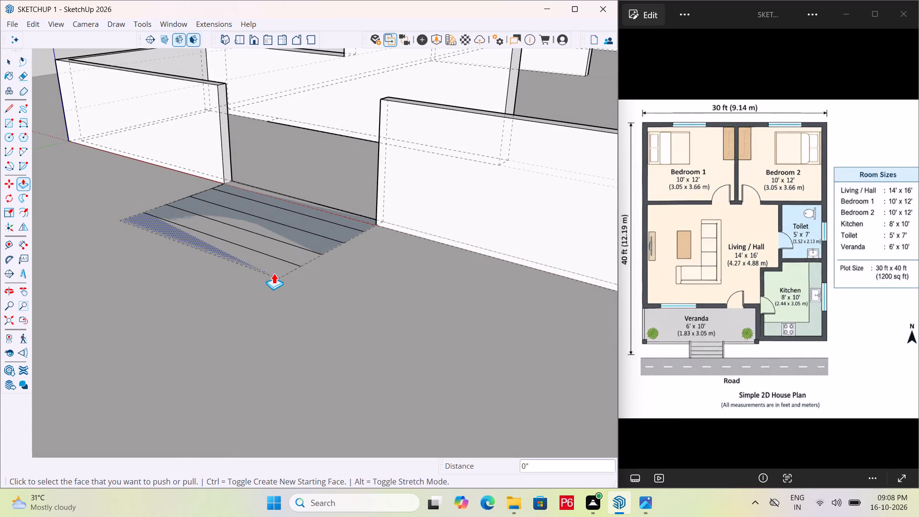
click(200, 241)
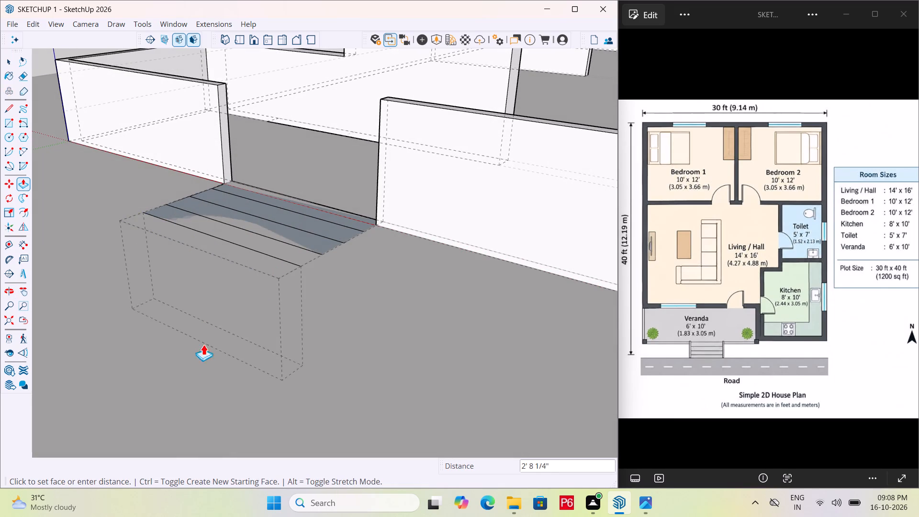
middle_drag(205, 350, 209, 112)
double_click(160, 145)
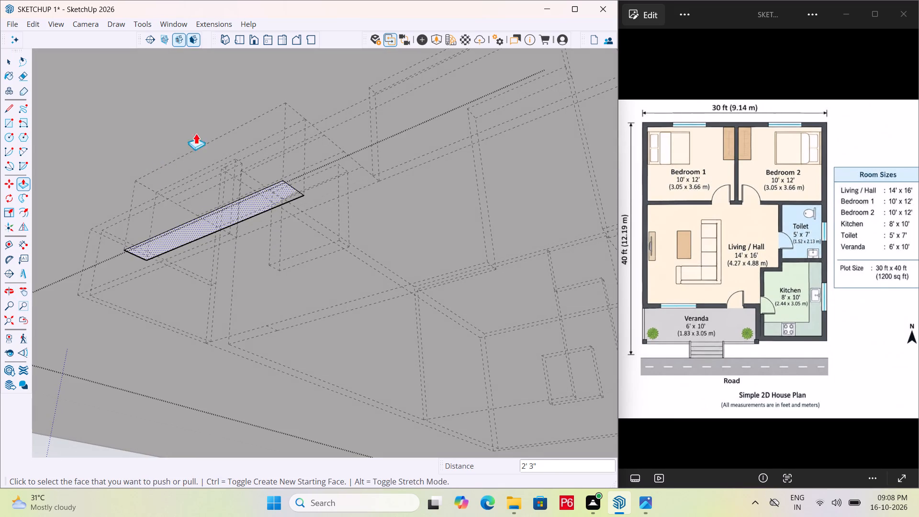
Push/Pull the second tread from the outside downward by about 1' 7 5/16", stopping above the bottom of the outermost one.
middle_drag(304, 111, 289, 404)
middle_drag(211, 321, 163, 393)
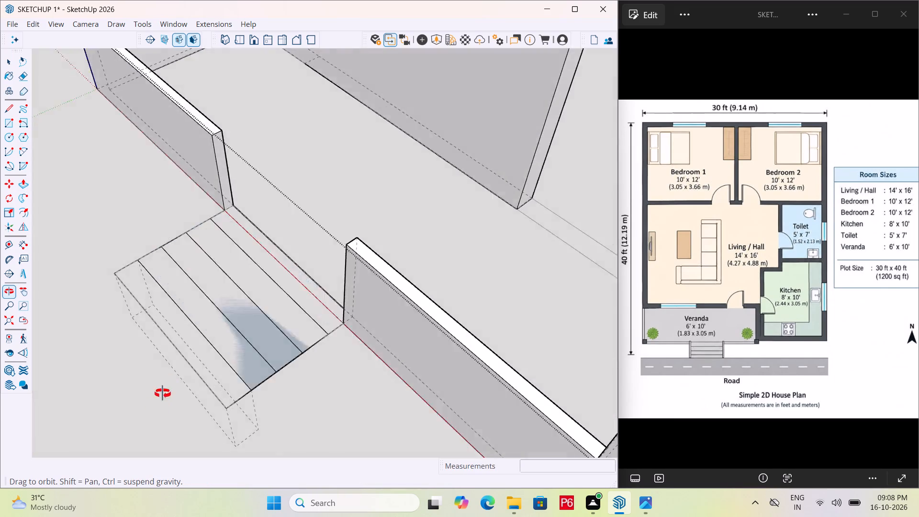
middle_drag(163, 393, 147, 409)
scroll(199, 374, up, 5)
middle_drag(218, 367, 294, 305)
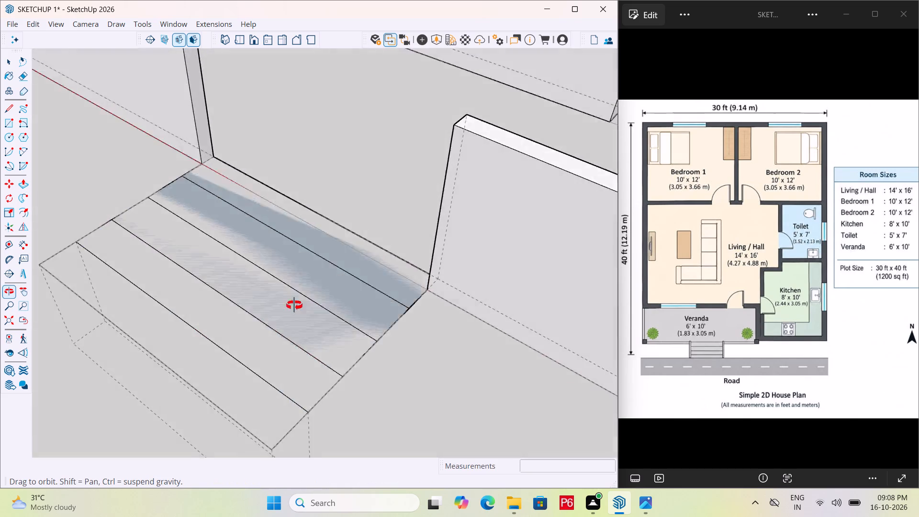
middle_drag(294, 305, 331, 289)
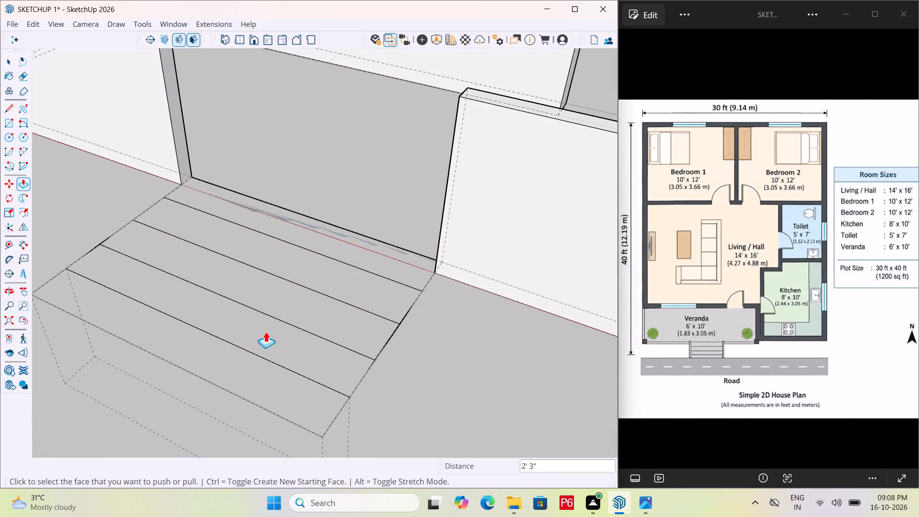
click(231, 329)
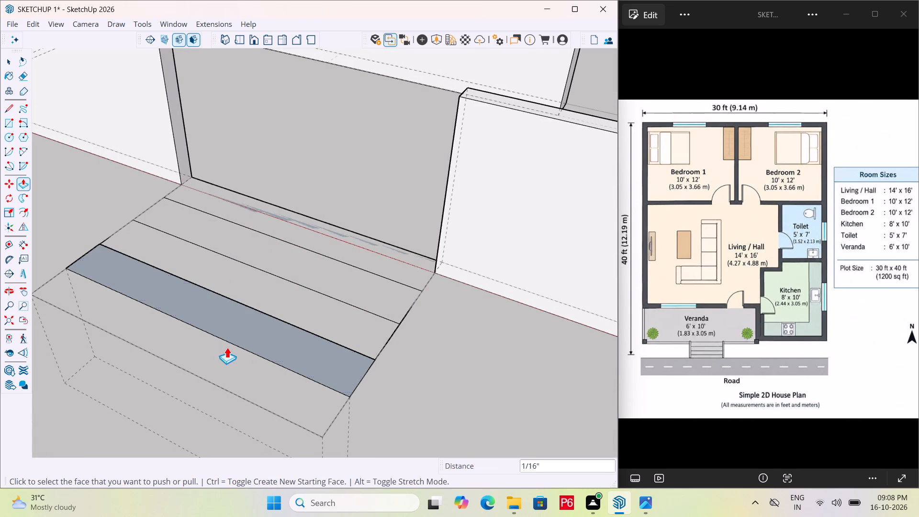
key(ctrl+z)
click(298, 352)
scroll(289, 413, down, 1)
middle_drag(289, 410, 263, 337)
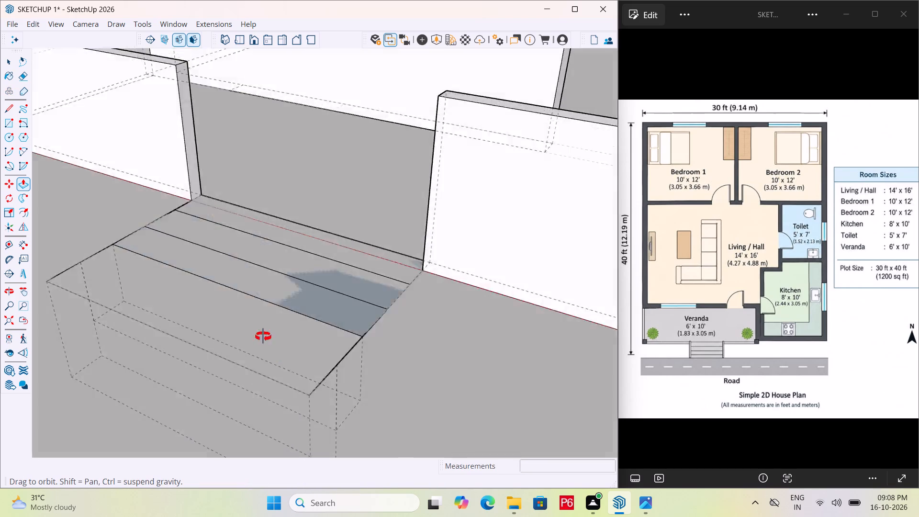
middle_drag(263, 337, 191, 206)
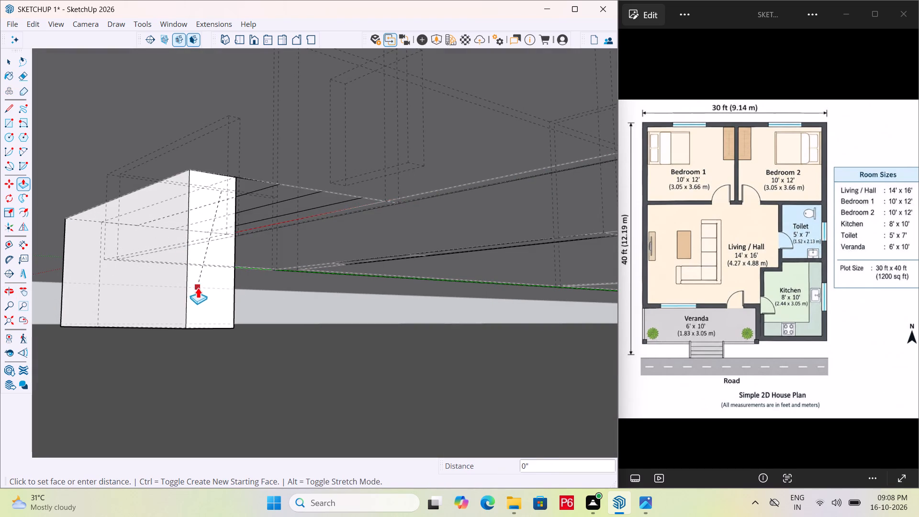
scroll(241, 292, up, 4)
scroll(243, 294, down, 4)
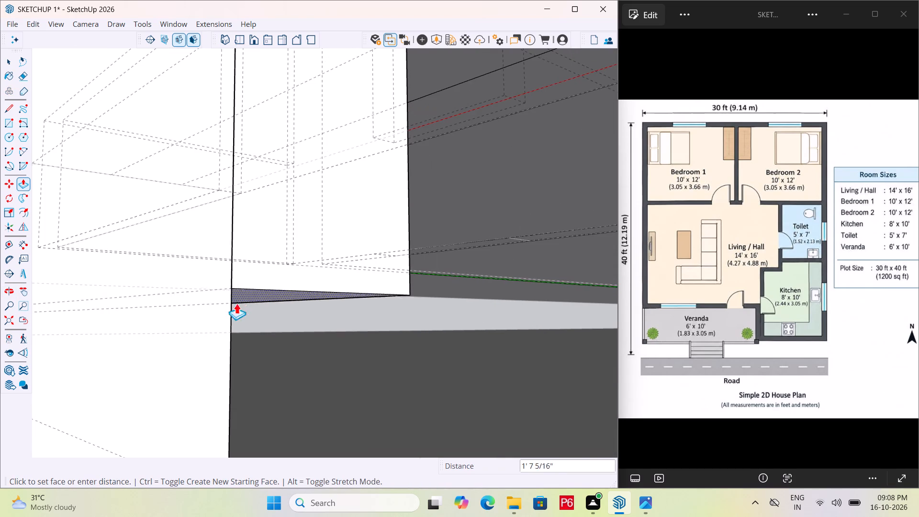
click(229, 301)
Push/Pull the middle entrance tread downward to a shallower depth than the second tread from the outside.
scroll(260, 240, down, 9)
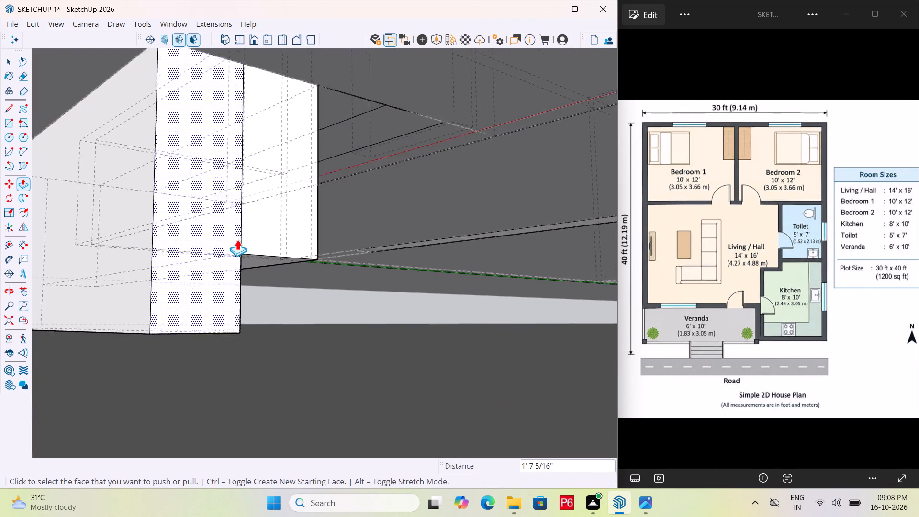
scroll(237, 239, down, 3)
scroll(178, 103, down, 1)
middle_drag(179, 103, 257, 296)
scroll(255, 284, down, 1)
scroll(365, 245, down, 7)
scroll(463, 166, down, 7)
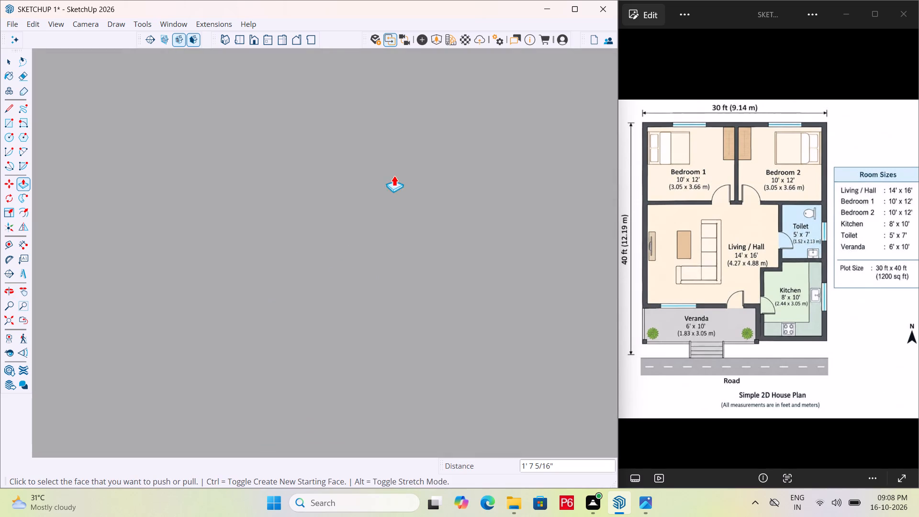
click(238, 42)
scroll(256, 196, down, 6)
scroll(297, 129, down, 7)
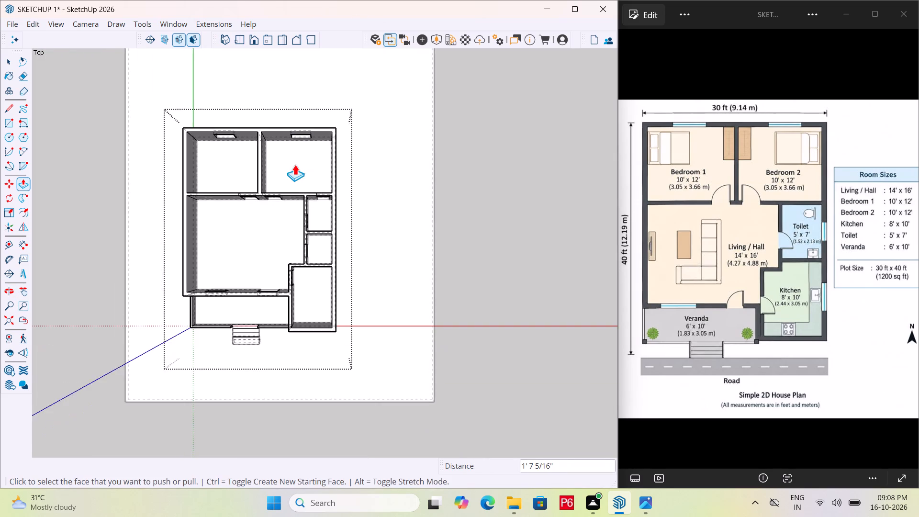
scroll(310, 168, down, 5)
middle_drag(358, 240, 134, 7)
scroll(272, 246, up, 12)
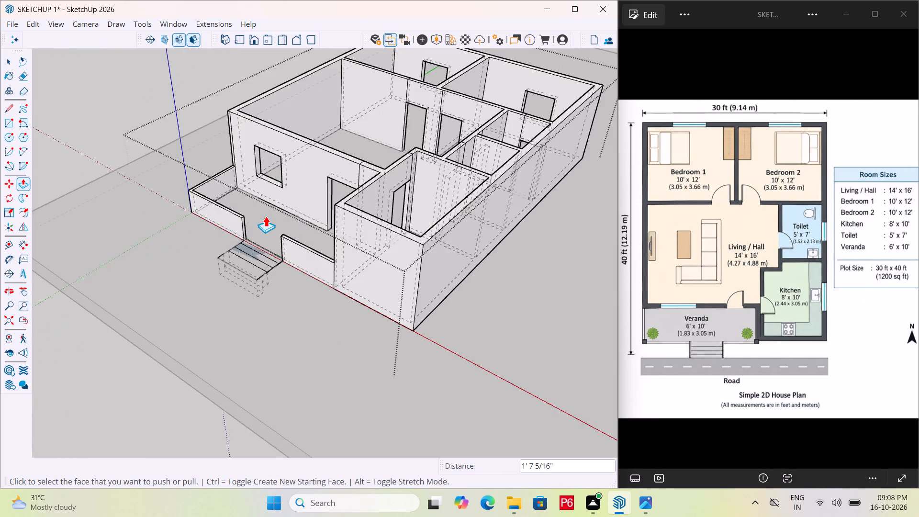
scroll(266, 216, up, 7)
middle_drag(285, 270, 274, 271)
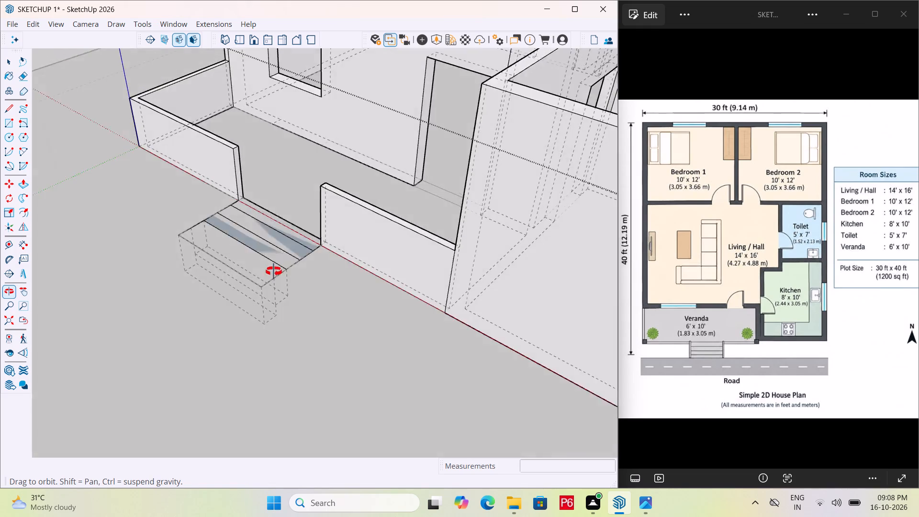
middle_drag(274, 271, 286, 263)
scroll(285, 263, up, 10)
click(292, 243)
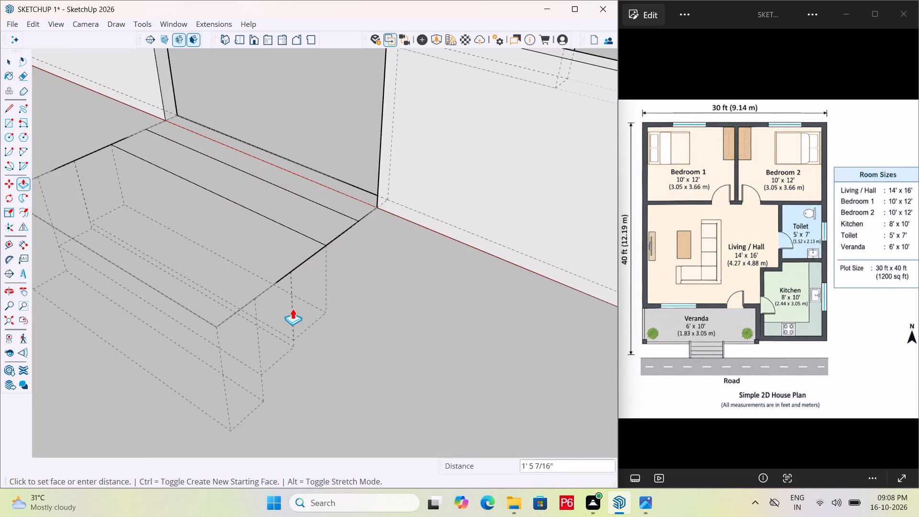
click(293, 294)
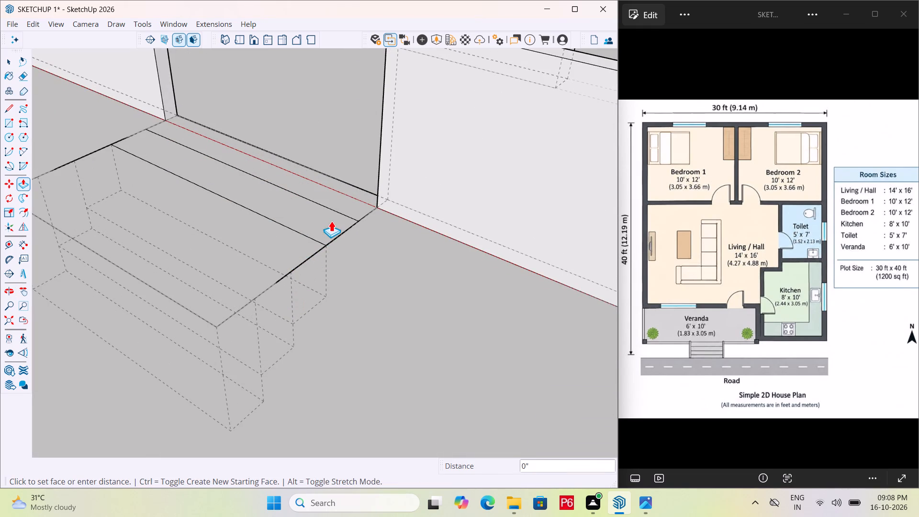
Push/Pull the fourth tread from the outside downward by about 7 11/16".
click(331, 221)
click(331, 251)
Push/Pull the innermost tread beside the veranda entrance downward, adjusting its depth to about 3 3/16".
middle_drag(379, 276, 305, 250)
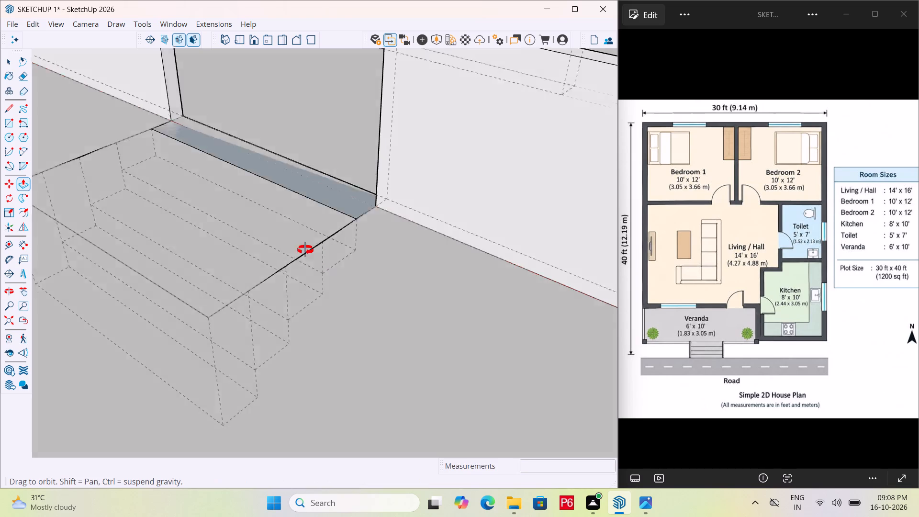
middle_drag(305, 250, 263, 188)
scroll(336, 176, up, 1)
middle_drag(338, 177, 338, 178)
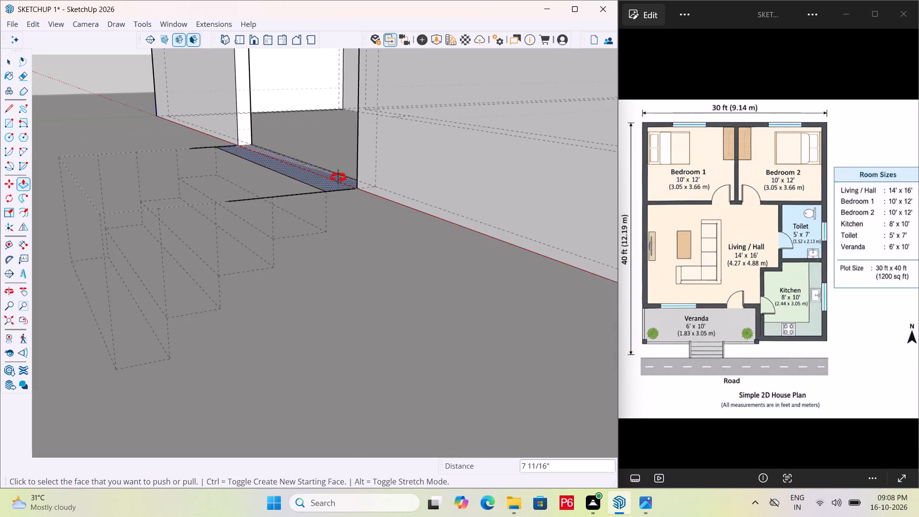
middle_drag(338, 178, 359, 201)
click(366, 206)
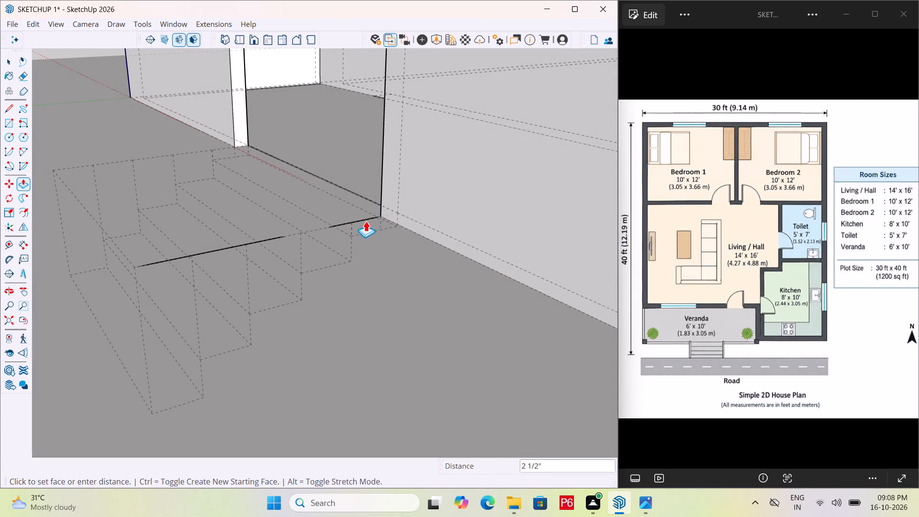
scroll(359, 228, up, 2)
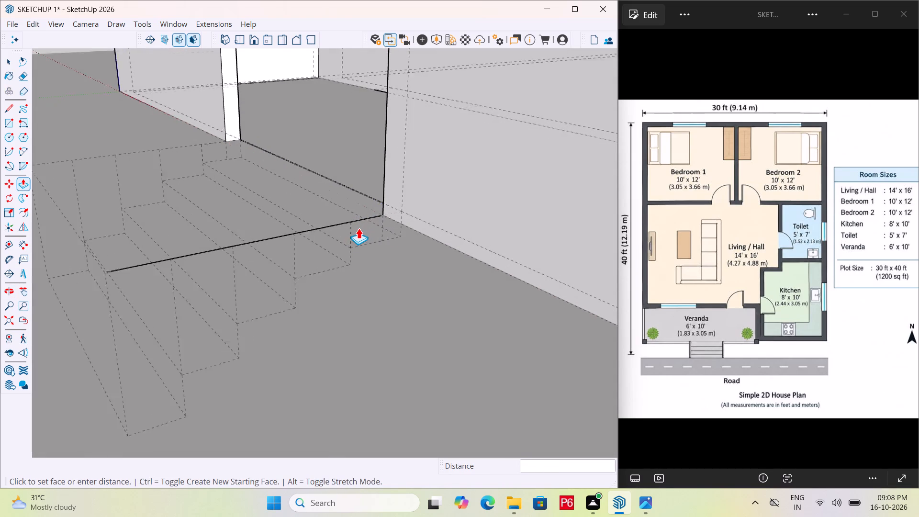
scroll(359, 228, up, 6)
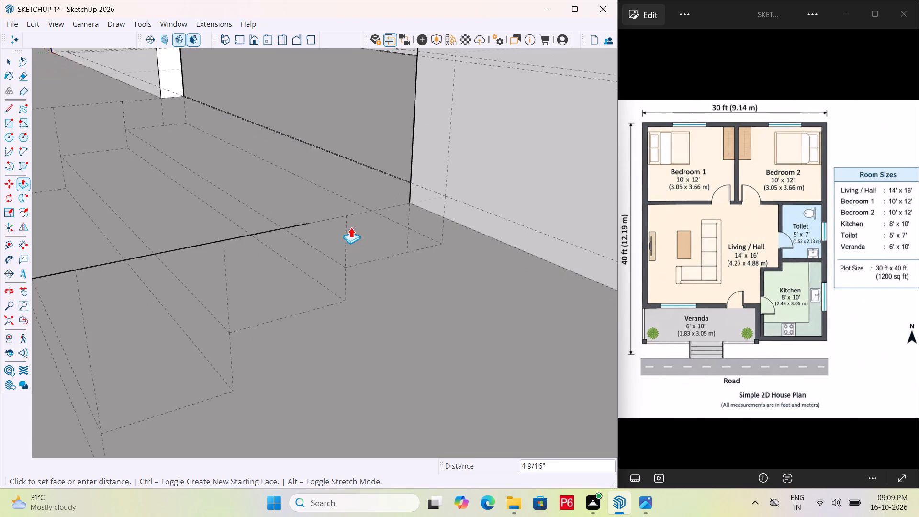
drag(350, 214, 349, 222)
click(349, 222)
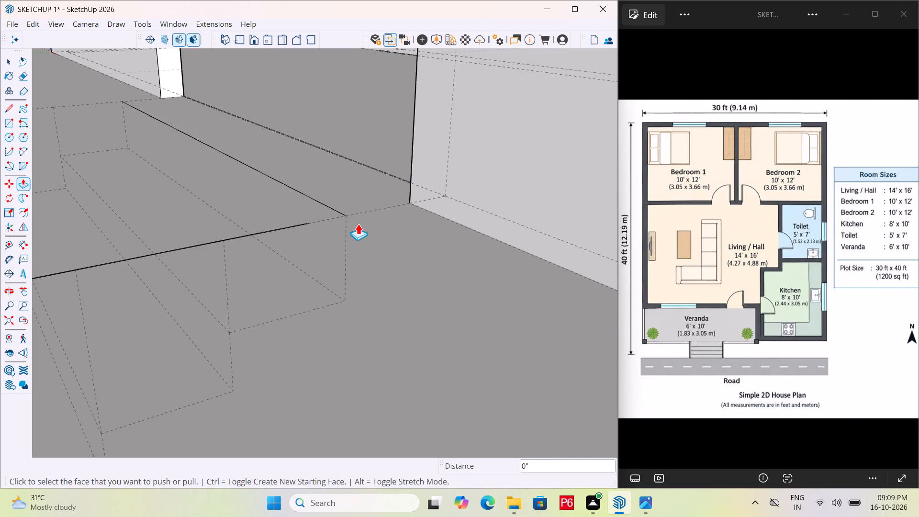
click(370, 188)
click(362, 221)
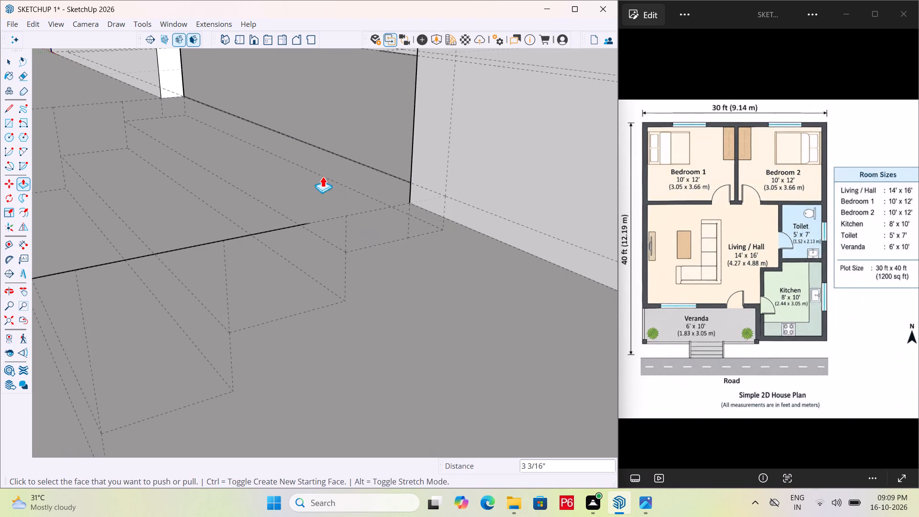
Save the model with the stepped entrance treads.
scroll(323, 180, down, 6)
scroll(219, 181, down, 6)
scroll(162, 243, down, 1)
middle_drag(162, 243, 217, 240)
key(ctrl+s)
key(ctrl+s)
key(ctrl+s)
ctrl+scroll(250, 214, down, 6)
scroll(259, 205, down, 6)
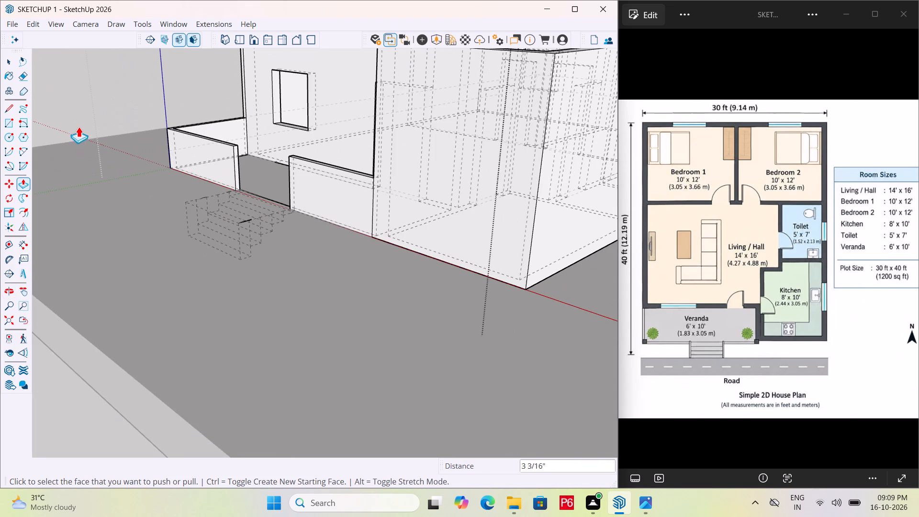
Leave the group being edited and examine the entrance steps and veranda from several angles.
key(space)
double_click(77, 109)
middle_drag(202, 225, 512, 323)
middle_drag(213, 288, 502, 302)
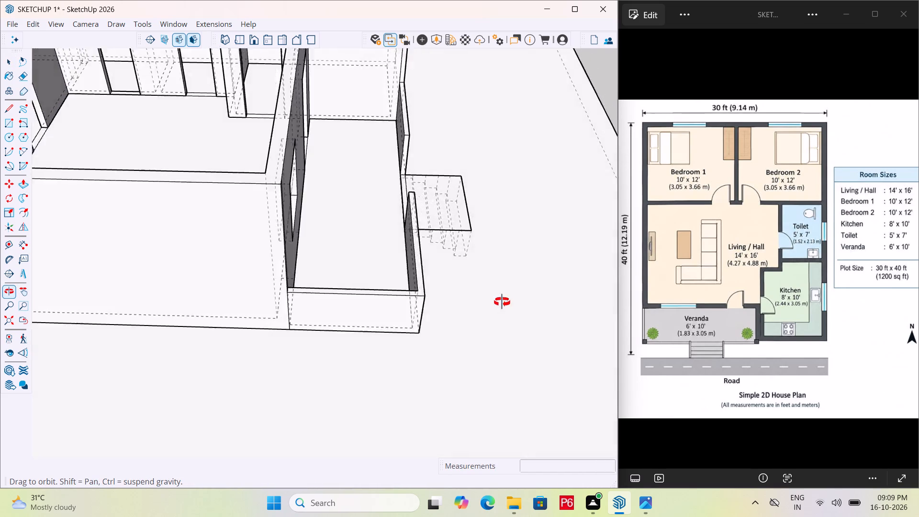
middle_drag(502, 302, 294, 288)
middle_drag(364, 334, 359, 323)
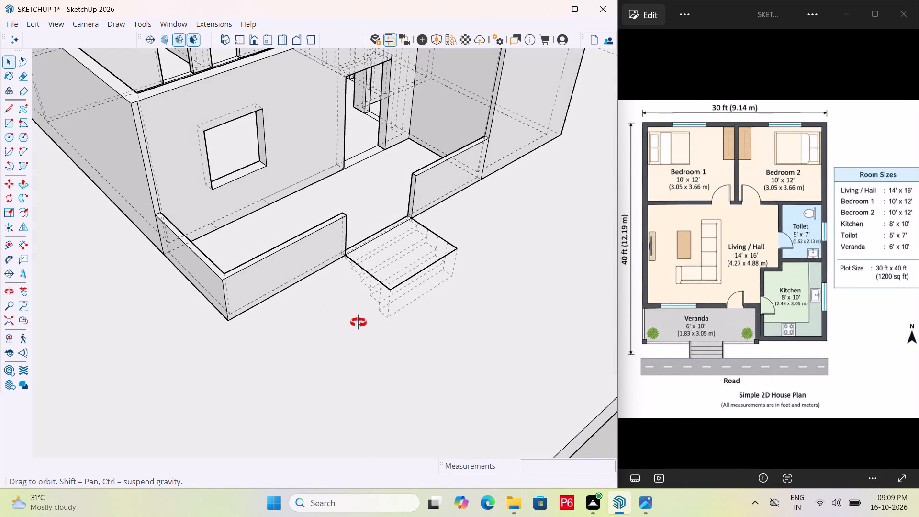
middle_drag(359, 323, 517, 292)
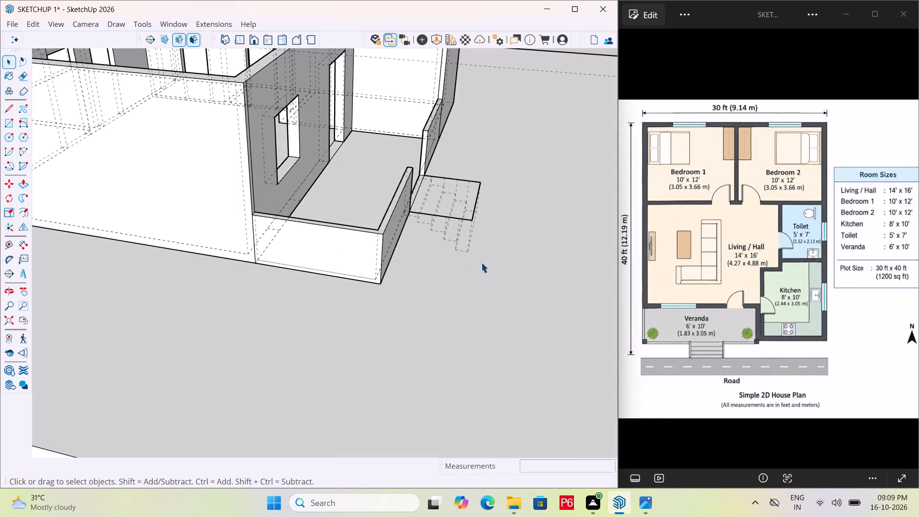
Delete the flat face covering the stepped treads at the veranda entrance.
middle_drag(472, 260, 145, 293)
scroll(241, 262, up, 5)
middle_drag(244, 260, 370, 306)
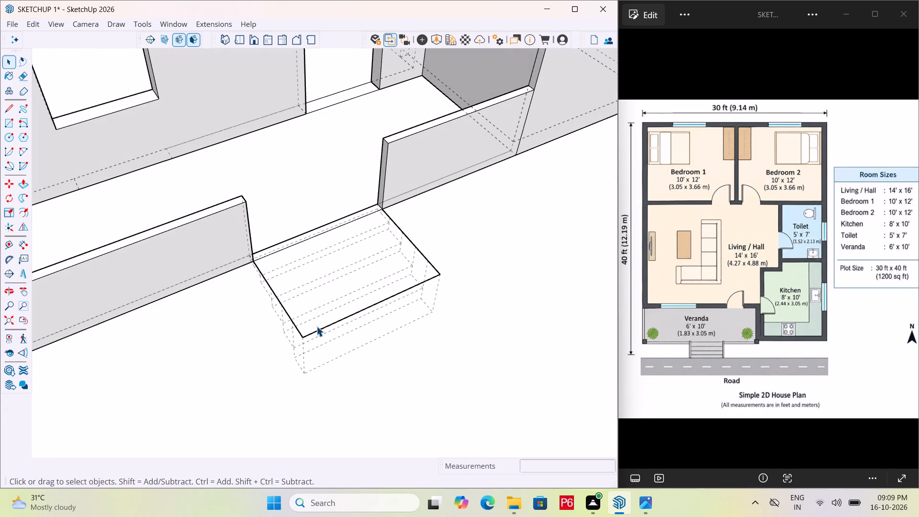
click(310, 331)
scroll(304, 334, up, 4)
middle_drag(314, 287, 276, 166)
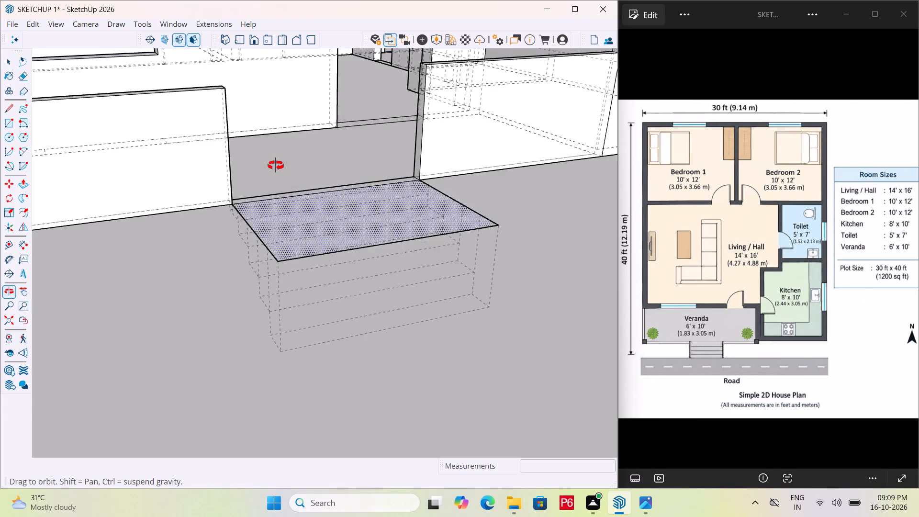
middle_drag(276, 166, 326, 223)
click(327, 223)
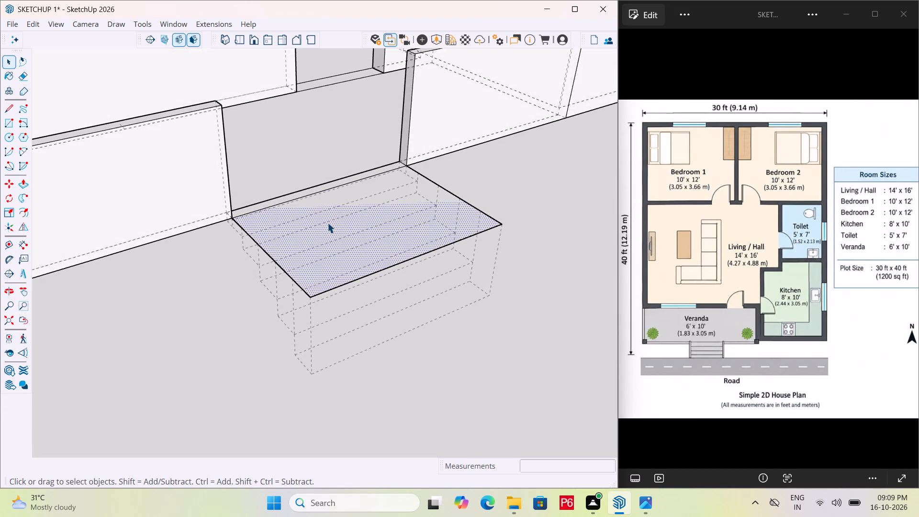
key(Delete)
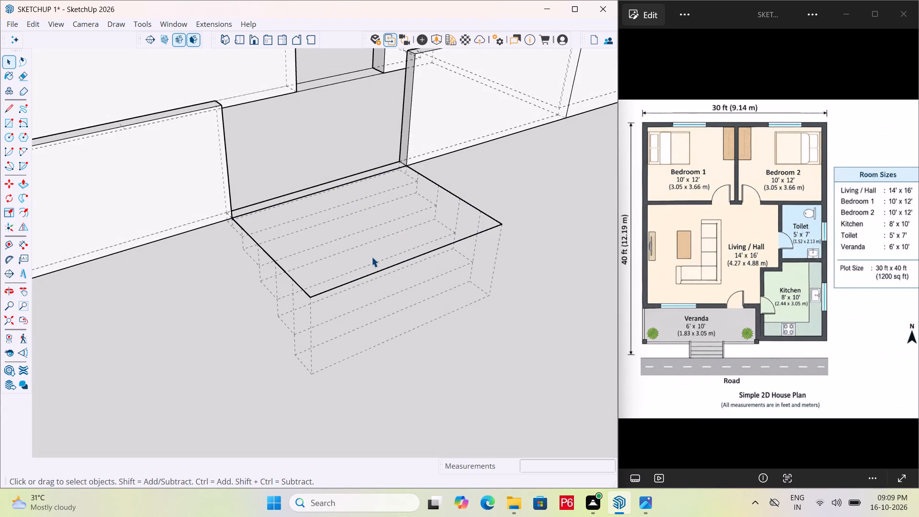
Examine the entrance steps from above and below the ground slab, and the whole house in isometric view.
scroll(479, 209, up, 4)
double_click(477, 210)
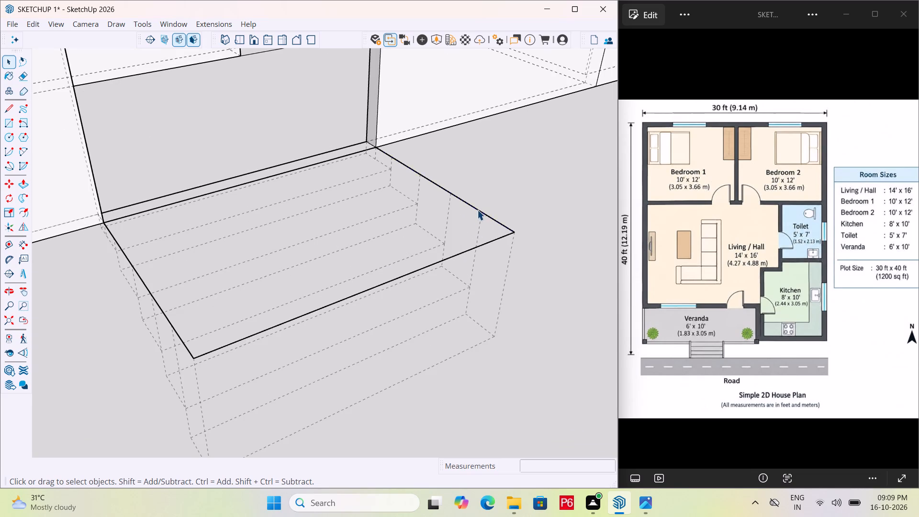
scroll(478, 225, down, 5)
middle_drag(365, 293, 0, 352)
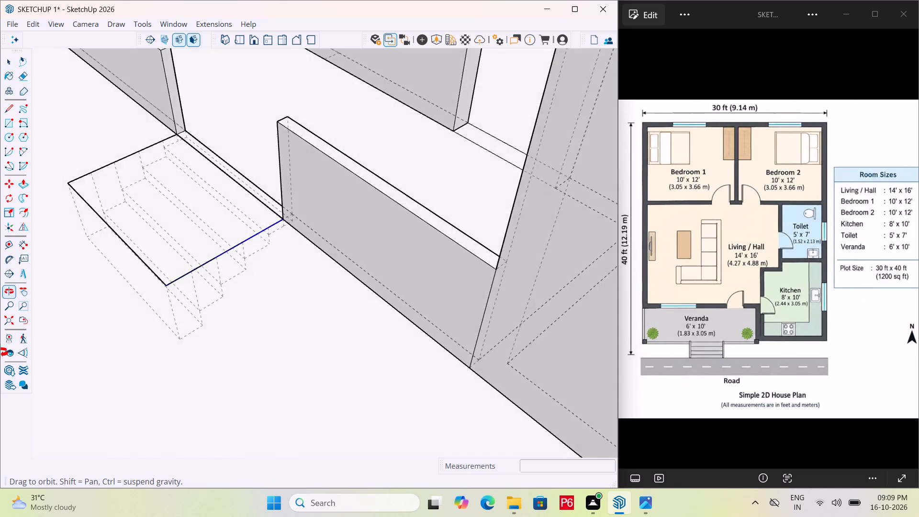
middle_drag(0, 352, 22, 339)
middle_drag(290, 240, 463, 333)
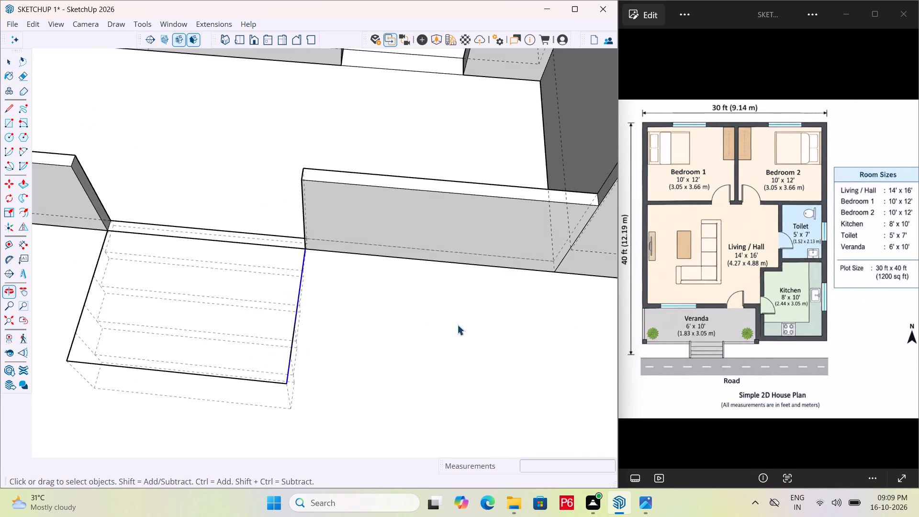
middle_drag(155, 309, 394, 38)
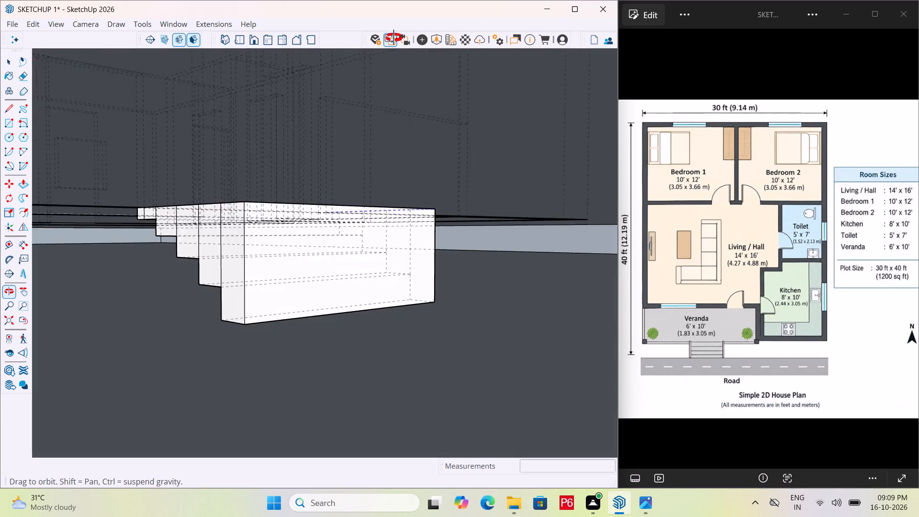
middle_drag(394, 38, 396, 37)
scroll(264, 111, down, 6)
scroll(258, 157, down, 7)
scroll(289, 239, down, 8)
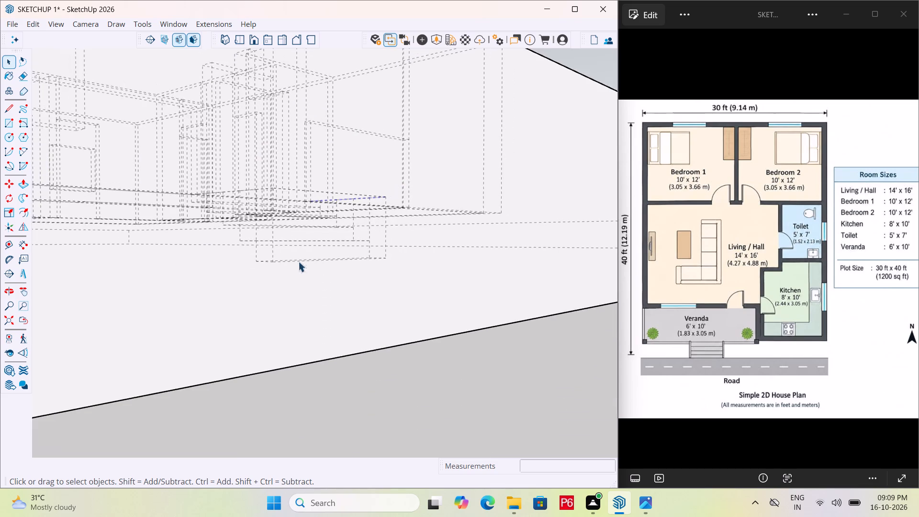
click(215, 39)
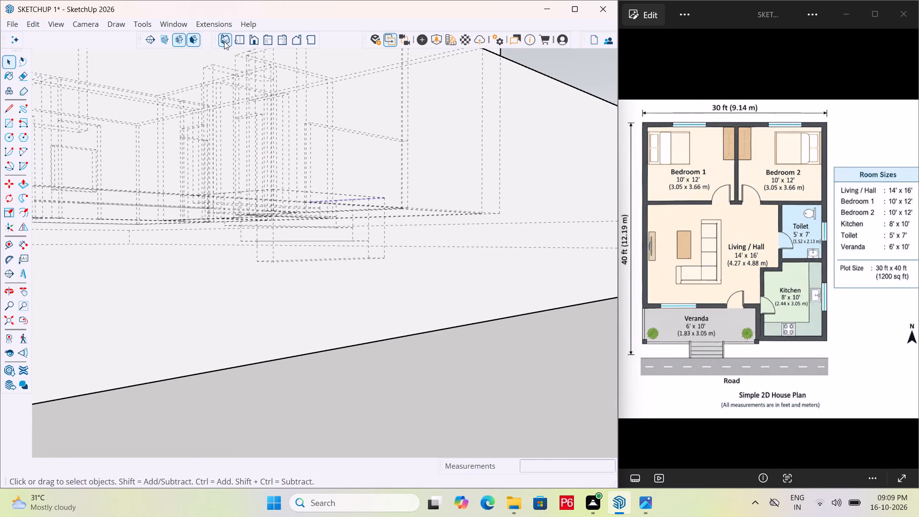
click(224, 41)
scroll(256, 152, down, 7)
scroll(268, 217, down, 6)
middle_drag(322, 260, 272, 328)
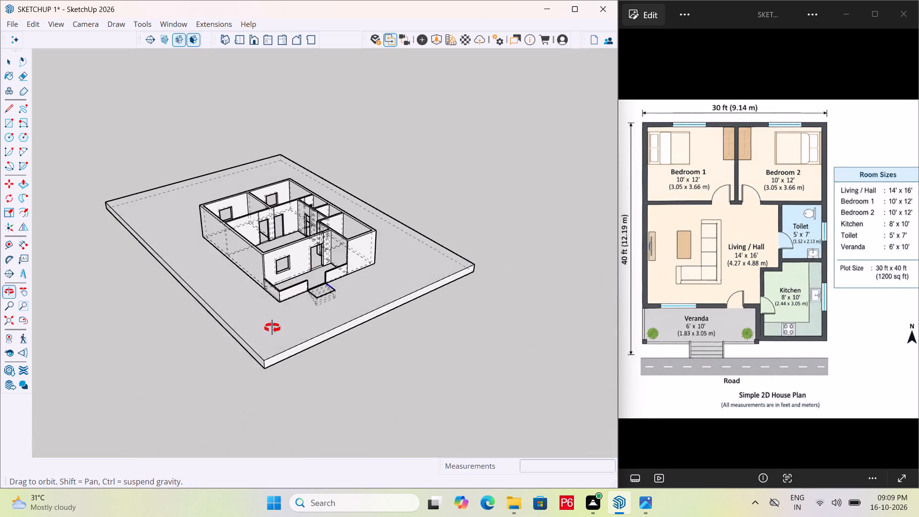
middle_drag(272, 328, 275, 333)
scroll(330, 248, up, 6)
middle_drag(347, 287, 305, 267)
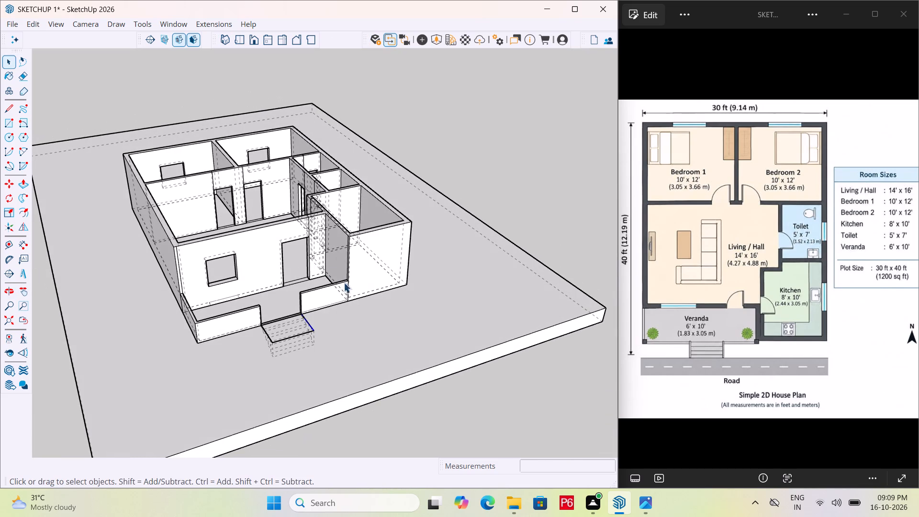
middle_drag(400, 375, 488, 346)
scroll(386, 249, down, 4)
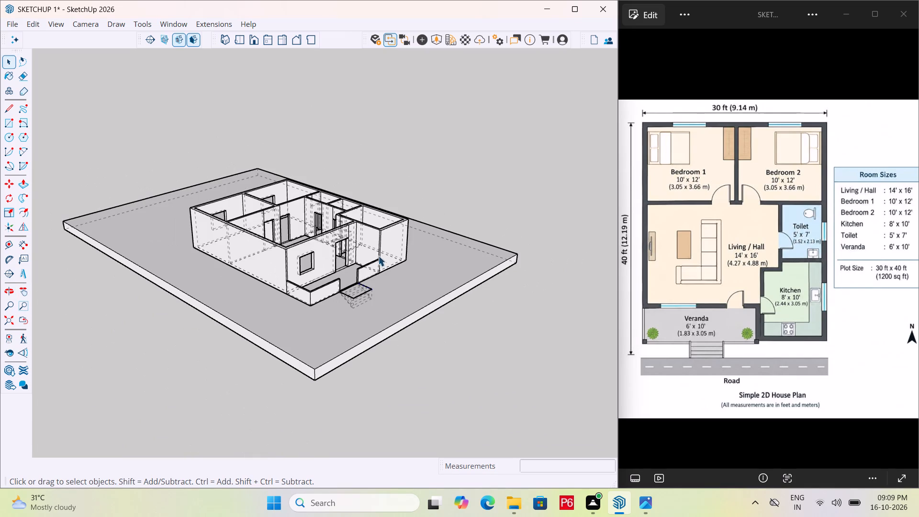
scroll(378, 256, down, 1)
Open the ground slab group and Push/Pull its top face down 2' 3" to the lowest corner of the entrance steps.
click(331, 342)
double_click(332, 342)
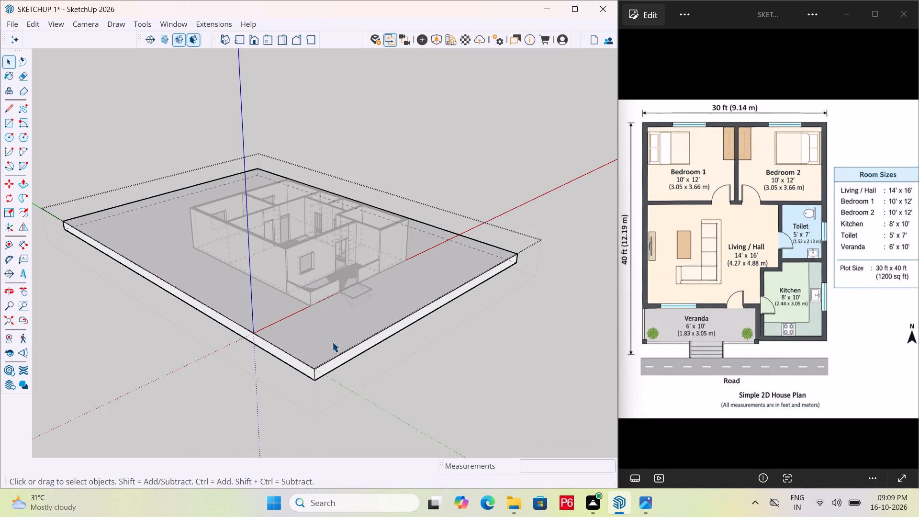
click(313, 347)
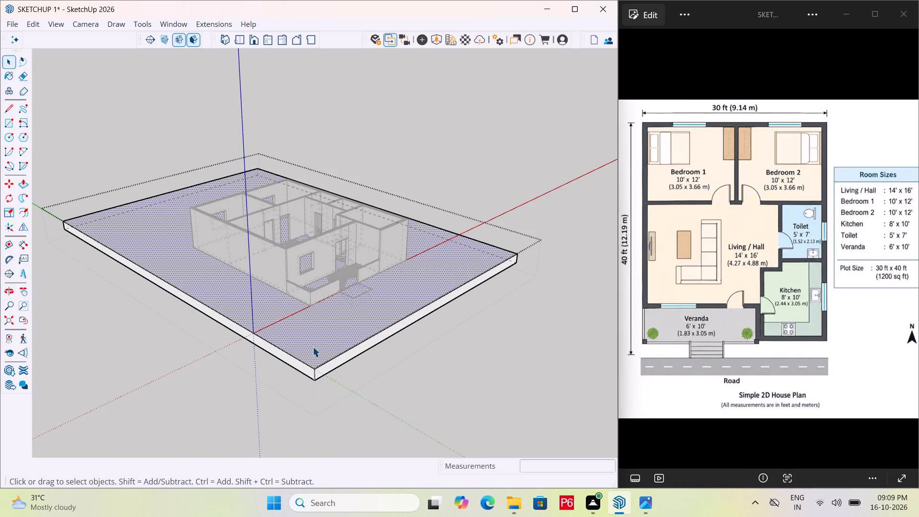
key(p)
click(313, 347)
scroll(313, 371, up, 5)
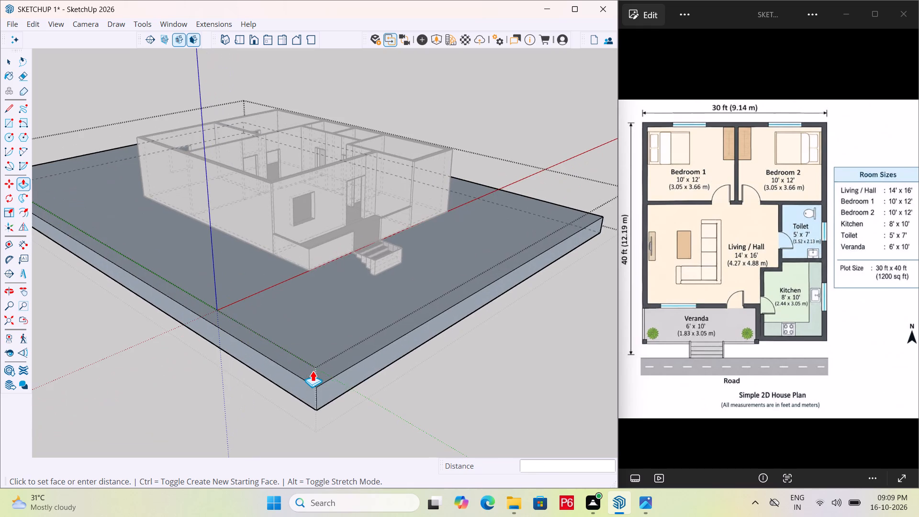
scroll(368, 274, up, 11)
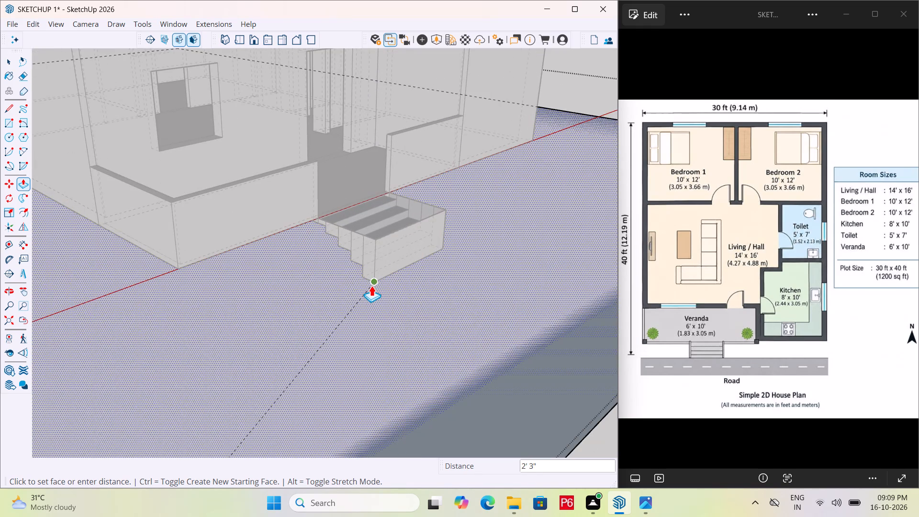
click(371, 285)
scroll(371, 285, down, 6)
scroll(288, 288, down, 7)
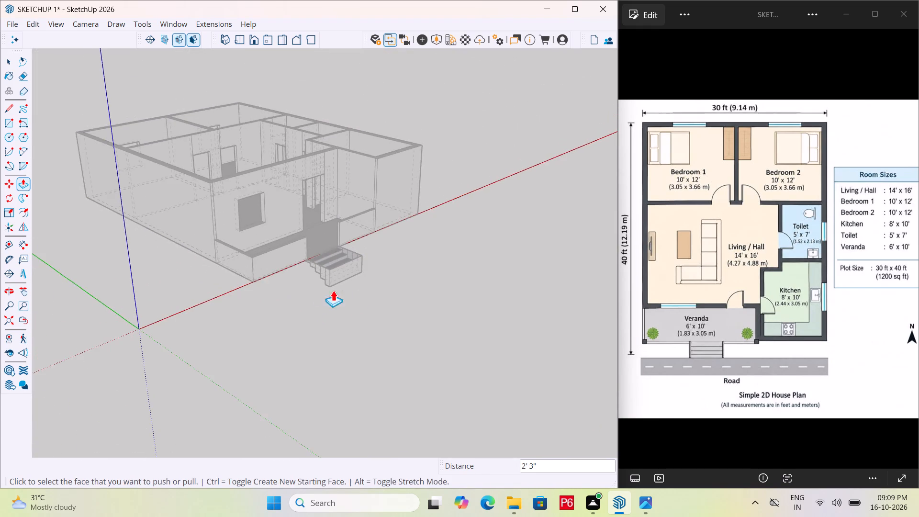
middle_drag(359, 291, 386, 382)
scroll(321, 287, down, 6)
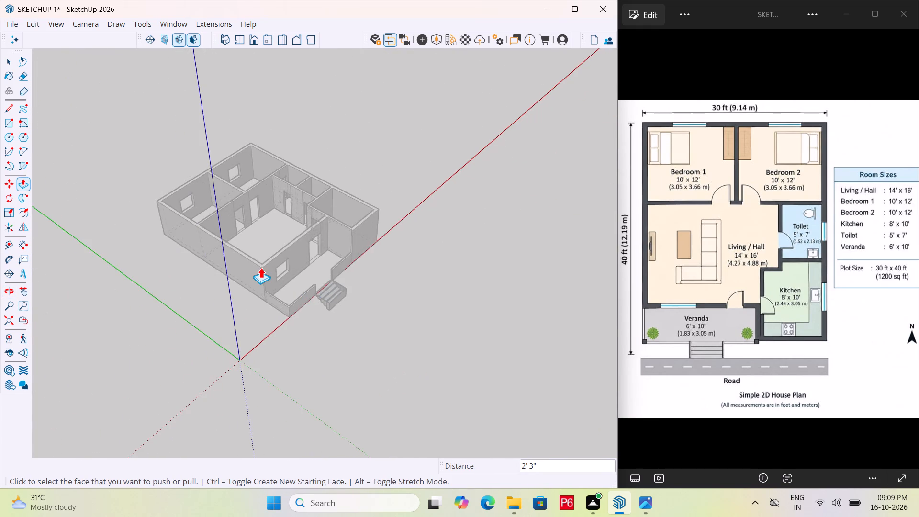
scroll(258, 267, down, 6)
scroll(336, 281, down, 11)
key(space)
click(397, 282)
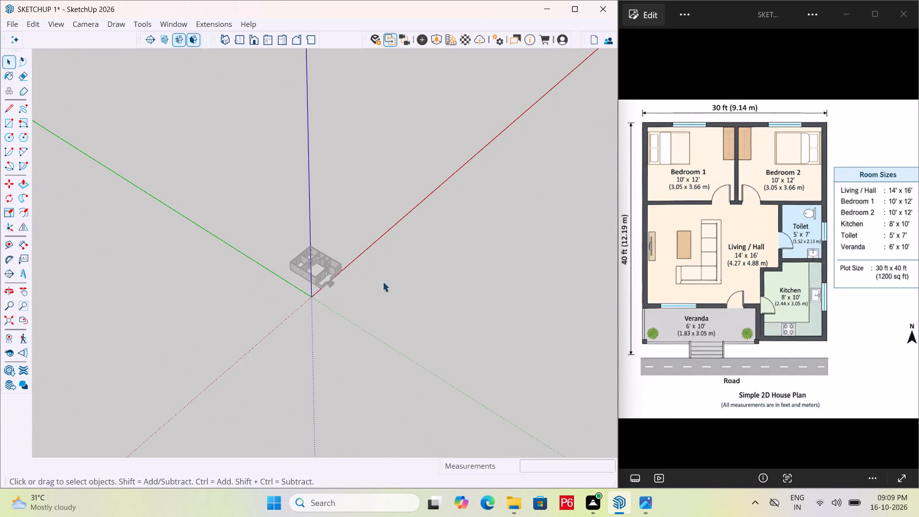
key(Escape)
Open the group containing the entrance steps and erase the kitchen-side panels beside the two uppermost treads.
scroll(306, 275, up, 17)
middle_drag(348, 292, 231, 318)
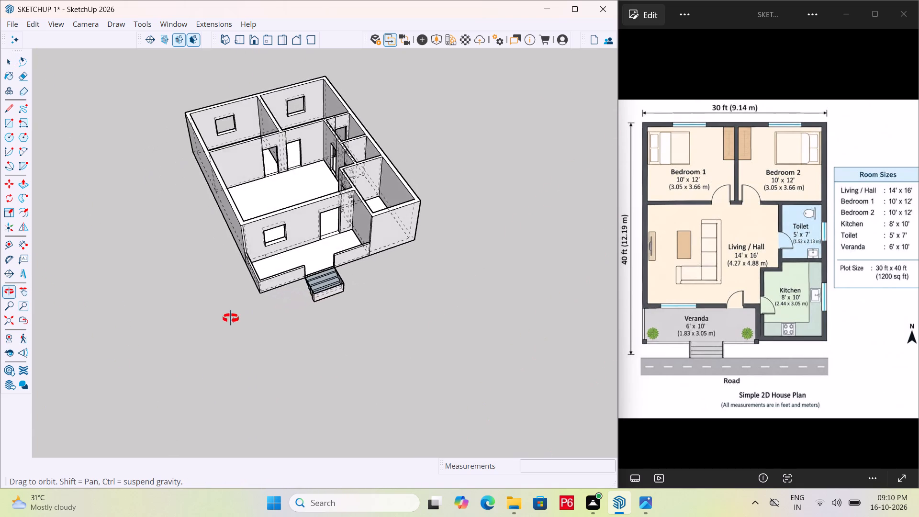
middle_drag(231, 318, 304, 301)
scroll(343, 284, up, 11)
middle_drag(346, 280, 356, 255)
scroll(306, 313, up, 2)
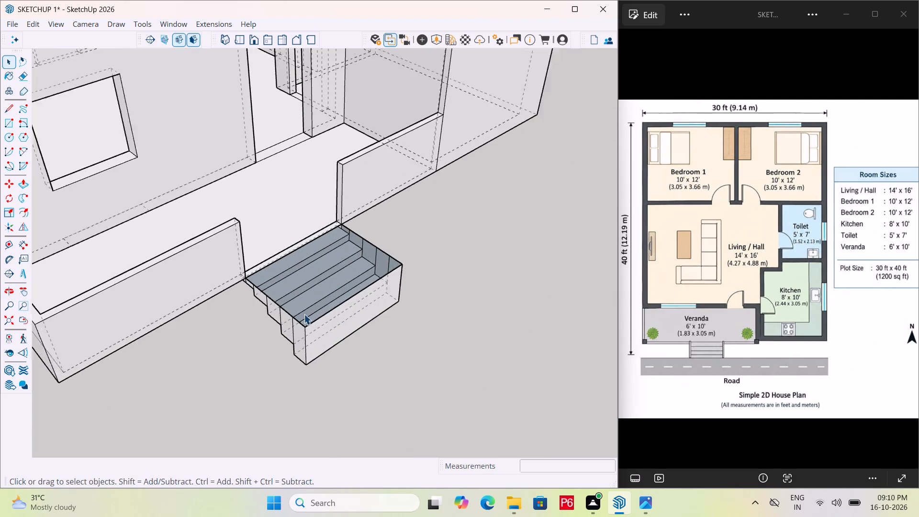
scroll(304, 314, up, 1)
middle_drag(303, 315, 451, 291)
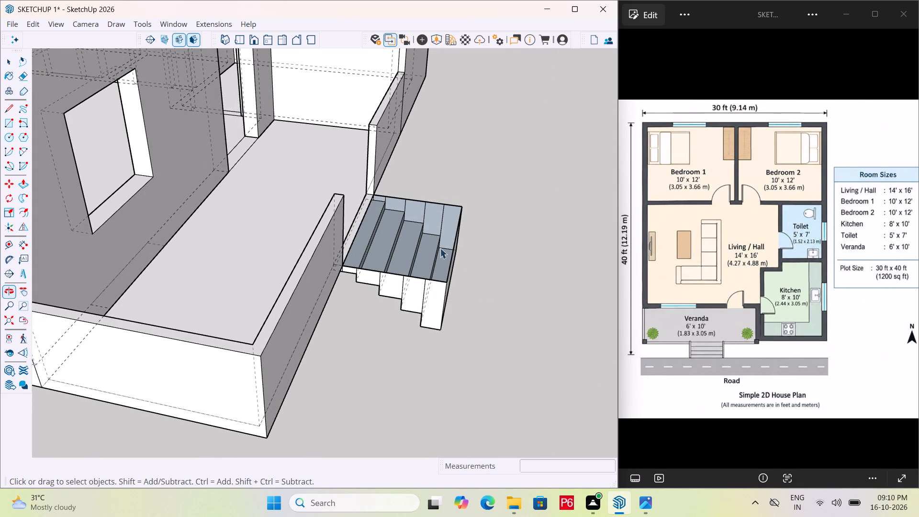
key(e)
scroll(403, 191, up, 5)
key(space)
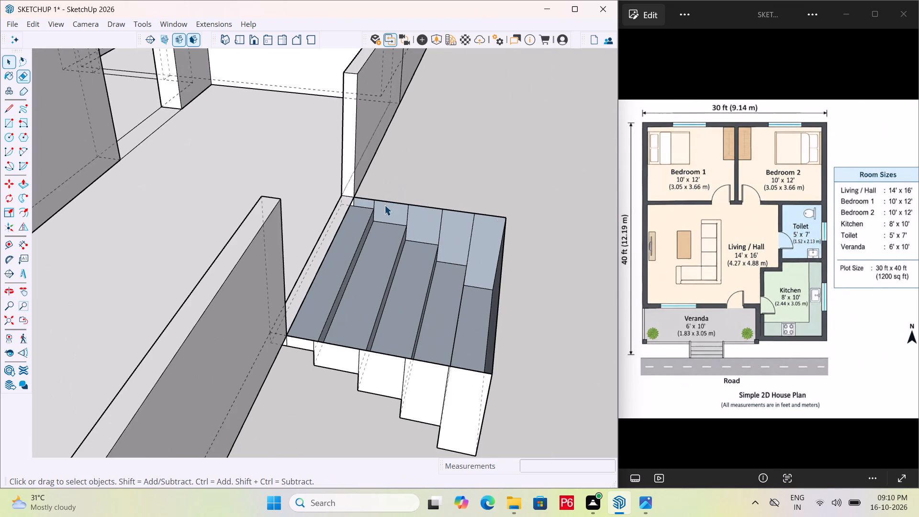
double_click(384, 210)
double_click(385, 210)
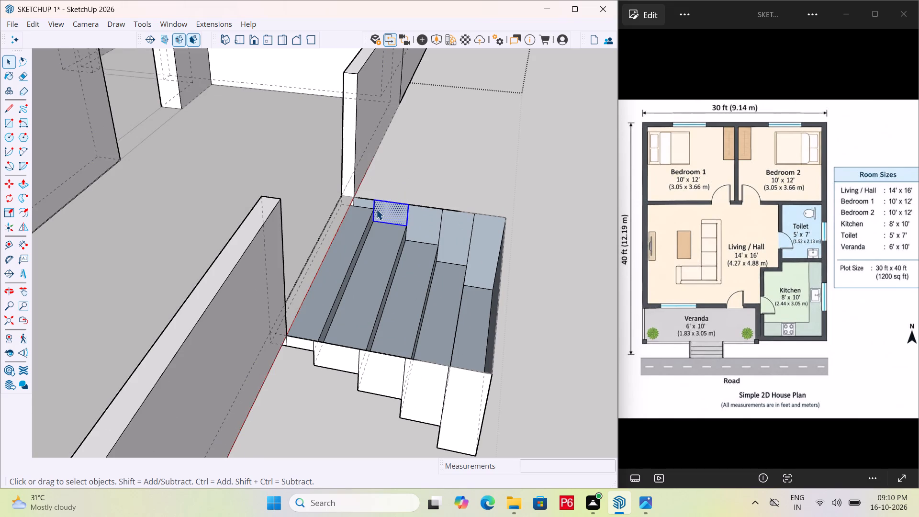
key(e)
scroll(372, 204, up, 4)
click(367, 205)
drag(368, 201, 370, 196)
click(370, 196)
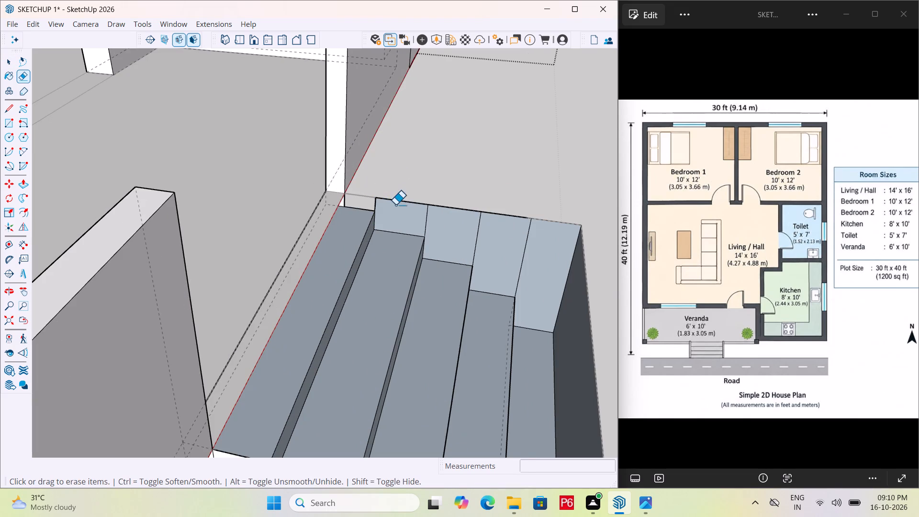
drag(395, 205, 401, 199)
click(401, 199)
click(372, 199)
click(377, 197)
click(432, 214)
double_click(443, 211)
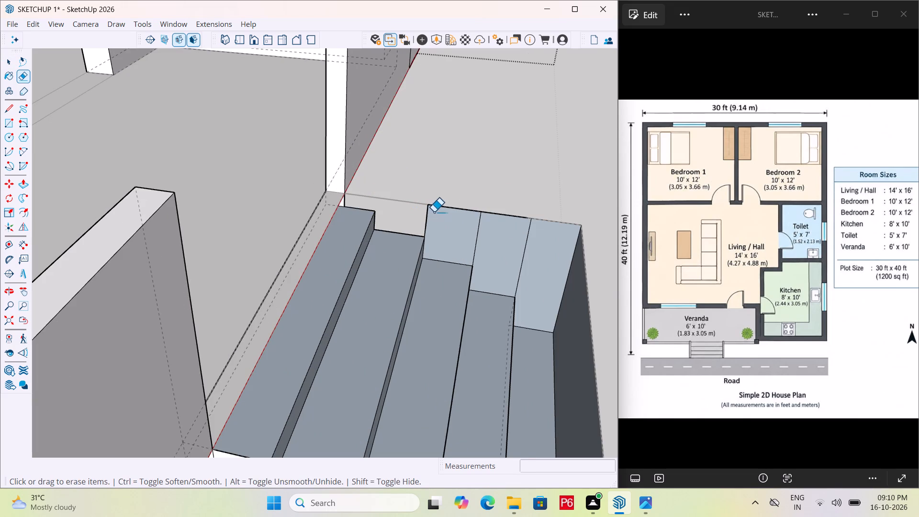
Erase the kitchen-side panels beside the three lower treads of the entrance steps.
click(434, 211)
drag(437, 208, 441, 203)
drag(441, 203, 429, 211)
click(429, 211)
drag(480, 218, 488, 221)
click(492, 216)
drag(493, 214, 516, 218)
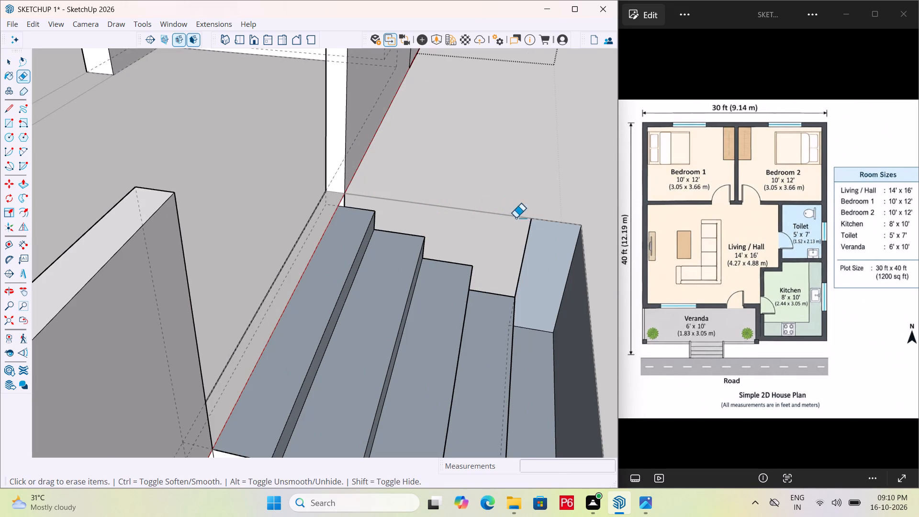
drag(516, 218, 529, 222)
drag(538, 234, 544, 220)
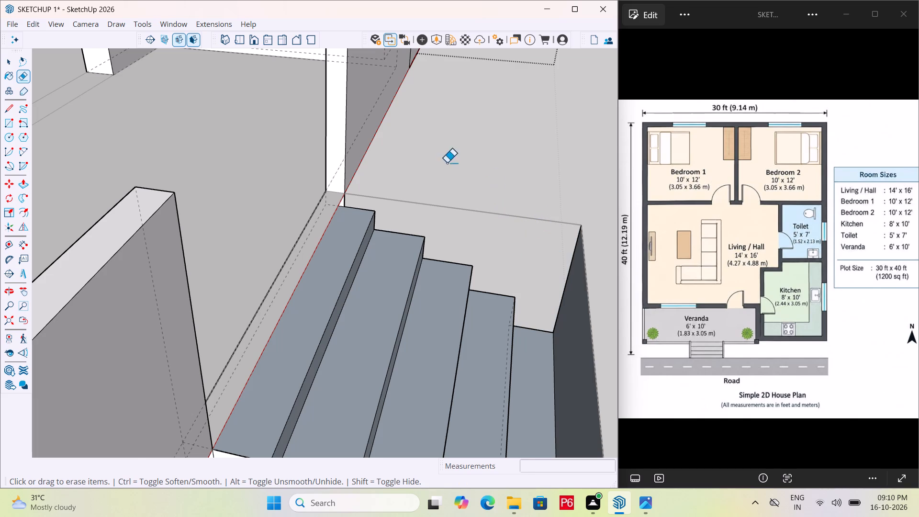
Erase the upright panel closing off the outer front of the lowest tread.
scroll(446, 163, down, 5)
scroll(477, 216, down, 4)
middle_drag(357, 261, 498, 343)
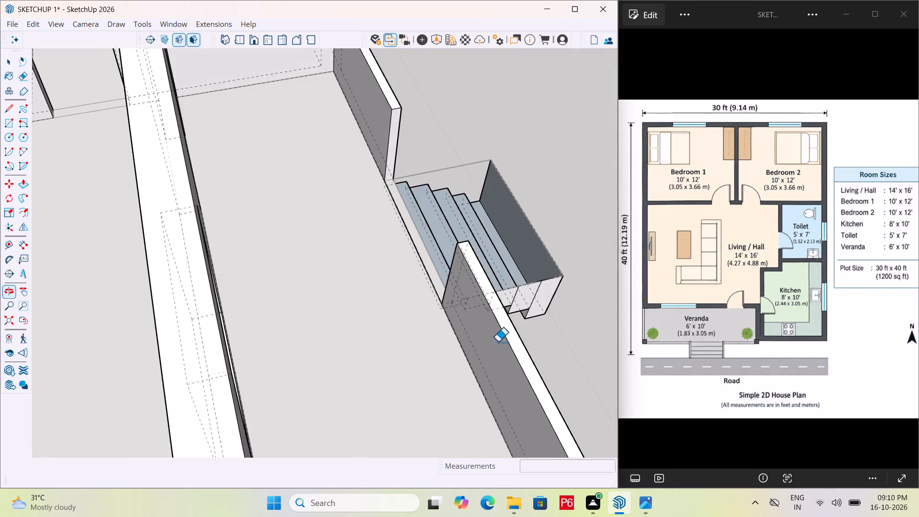
scroll(526, 222, up, 6)
middle_click(526, 222)
drag(521, 217, 530, 211)
drag(454, 142, 463, 138)
Erase the side panels beside the lower treads of the entrance steps on the side away from the kitchen.
scroll(380, 92, down, 5)
scroll(483, 237, down, 1)
middle_drag(480, 237, 25, 196)
middle_drag(518, 254, 292, 252)
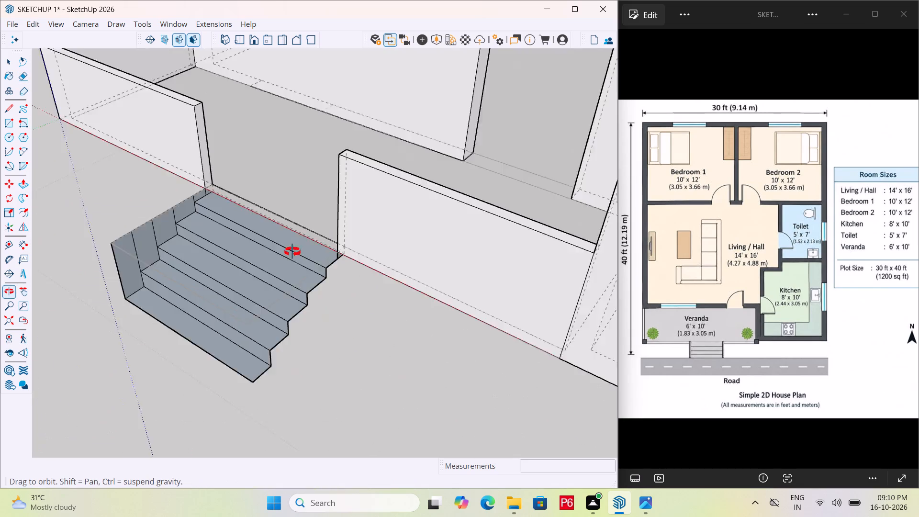
middle_drag(292, 252, 262, 246)
scroll(138, 235, up, 3)
drag(108, 244, 95, 237)
drag(105, 210, 106, 197)
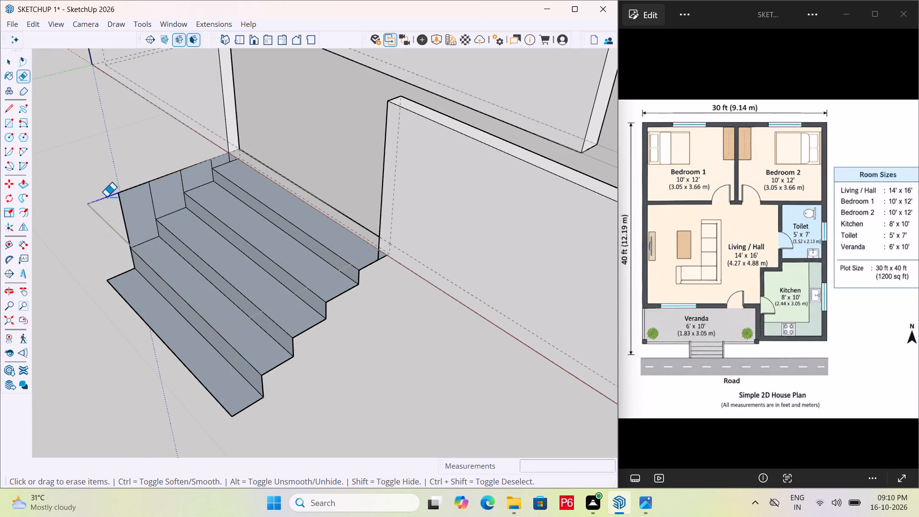
drag(106, 197, 132, 189)
click(133, 188)
drag(155, 186, 154, 180)
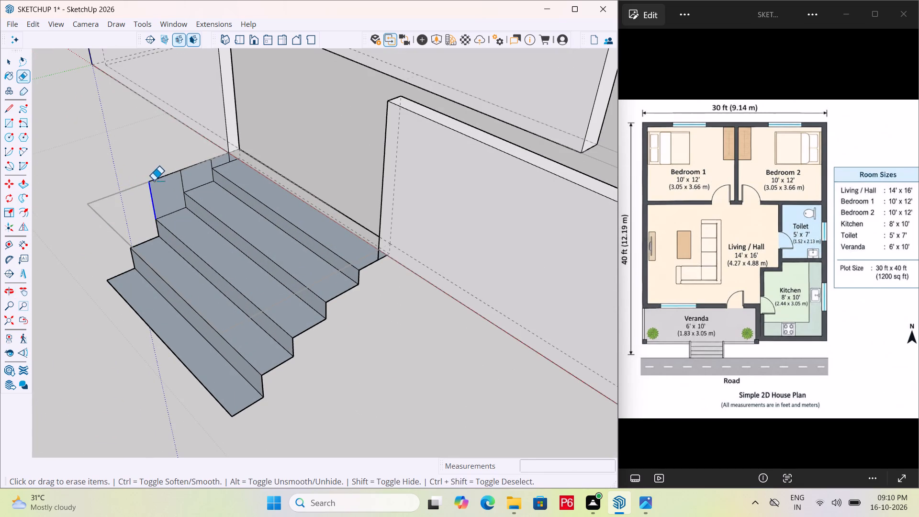
Erase the remaining panels beside the upper treads on the side away from the kitchen and close the steps group.
drag(154, 180, 157, 177)
click(157, 177)
drag(187, 176, 179, 174)
drag(181, 173, 186, 171)
drag(190, 167, 199, 160)
click(199, 160)
double_click(213, 158)
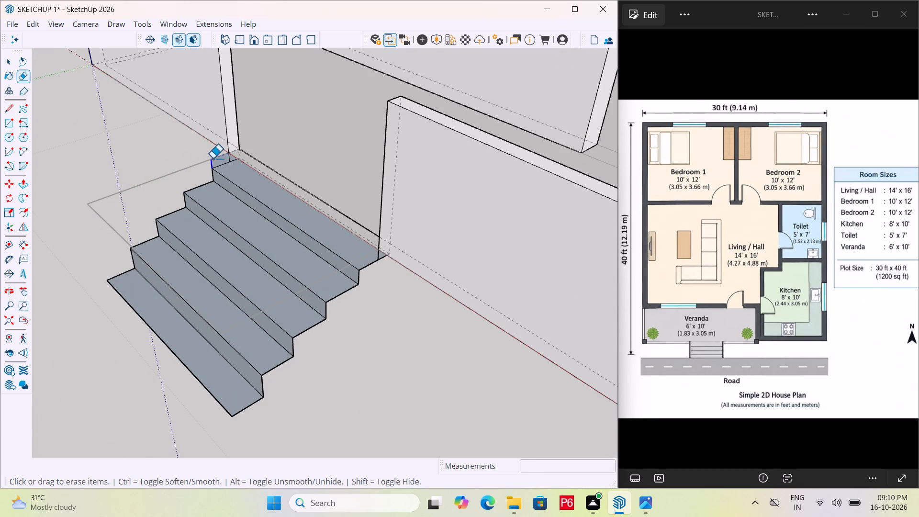
scroll(190, 235, down, 3)
middle_drag(166, 251, 409, 281)
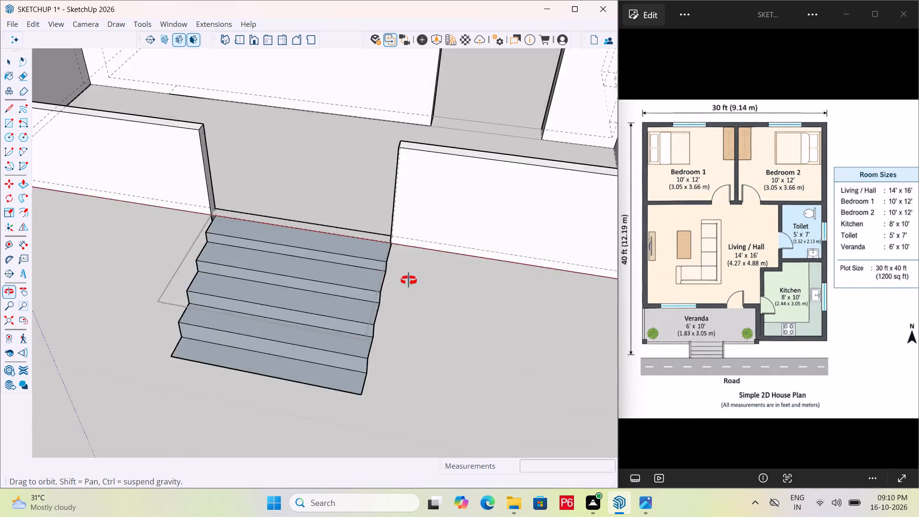
middle_drag(409, 281, 645, 256)
middle_drag(483, 230, 287, 34)
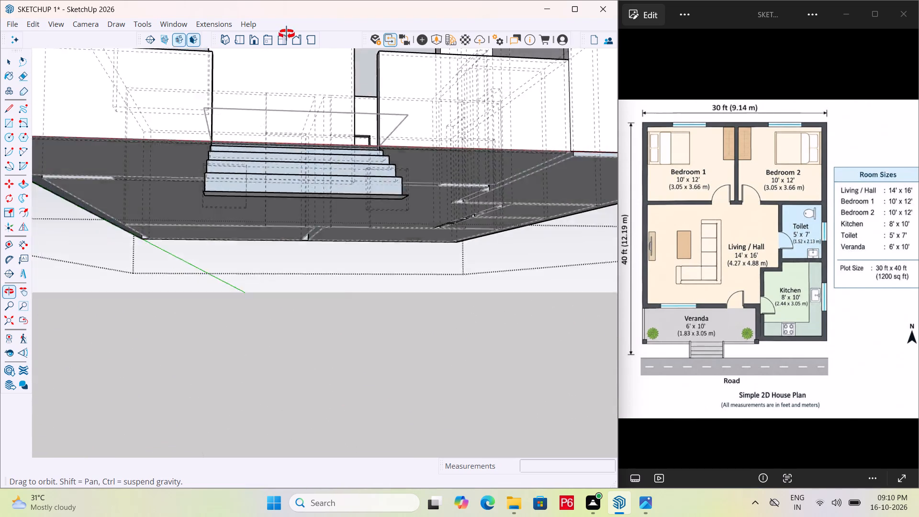
middle_drag(287, 34, 491, 88)
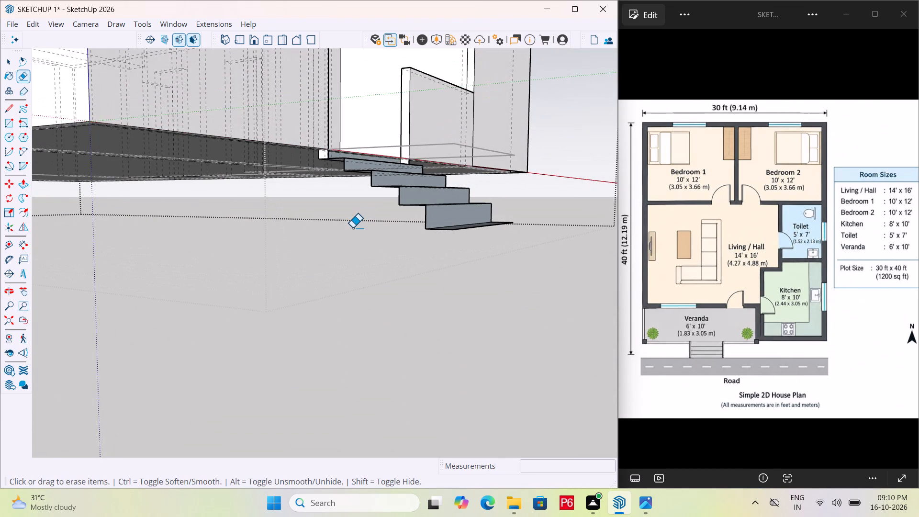
key(Escape)
middle_drag(470, 243, 384, 286)
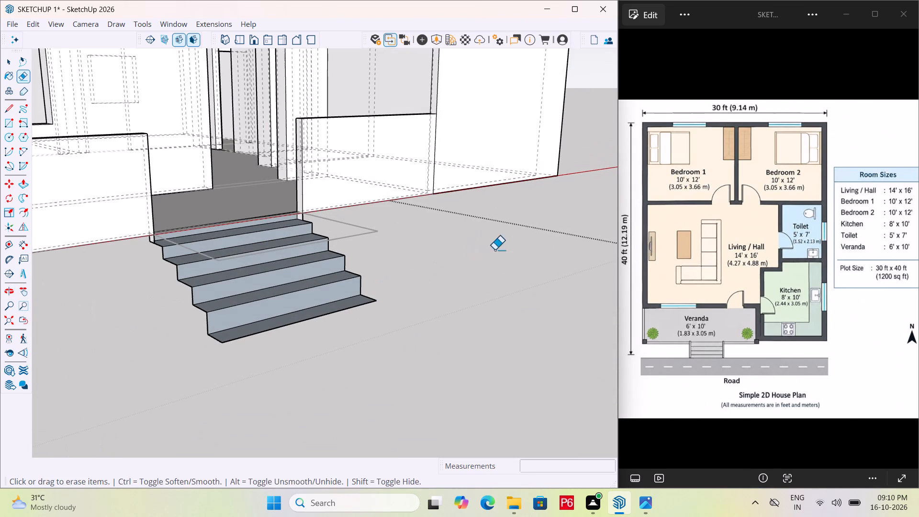
key(space)
double_click(492, 255)
Erase the front edge and the edge away from the kitchen of the leftover rectangular outline around the entrance steps.
middle_drag(349, 302, 334, 343)
scroll(342, 318, down, 1)
scroll(503, 302, down, 4)
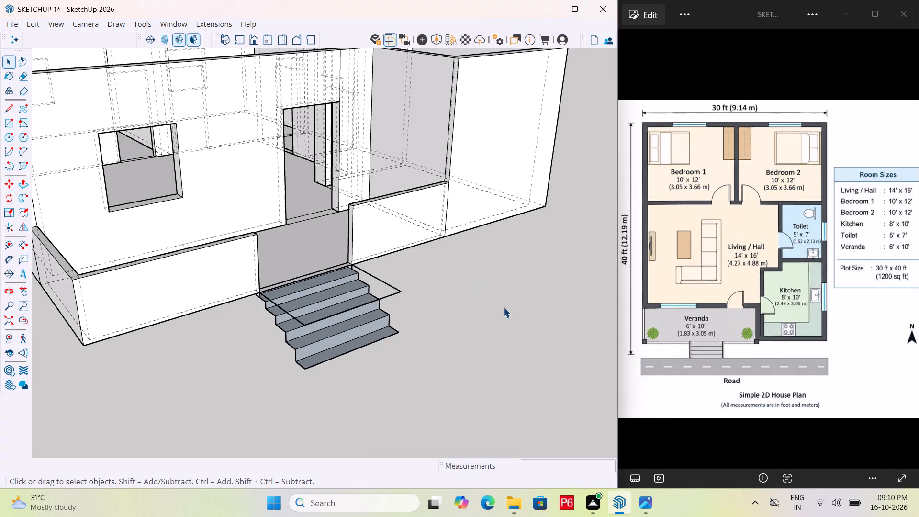
middle_drag(391, 312, 210, 371)
scroll(96, 353, up, 5)
scroll(100, 313, up, 1)
middle_drag(121, 305, 158, 322)
triple_click(133, 228)
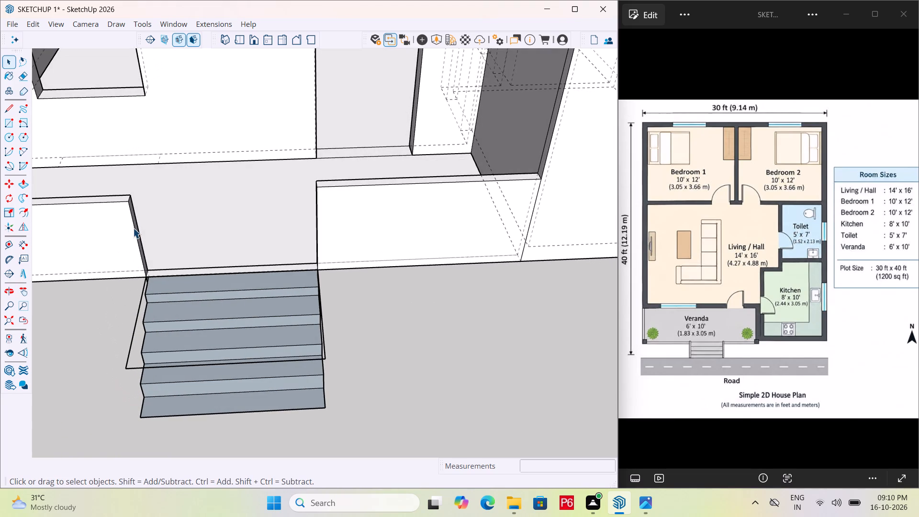
double_click(133, 228)
double_click(382, 393)
click(132, 339)
triple_click(132, 339)
triple_click(132, 339)
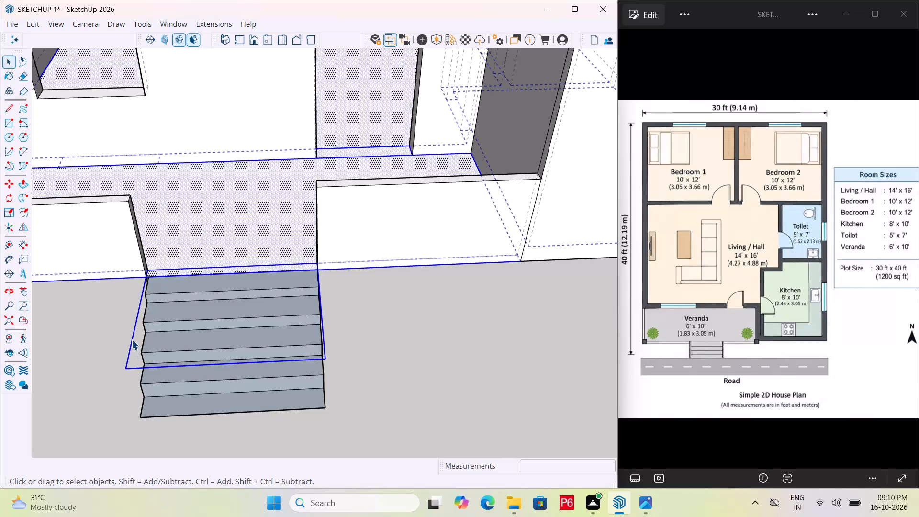
double_click(132, 339)
key(e)
drag(126, 332, 135, 338)
click(135, 338)
drag(130, 362, 129, 369)
double_click(128, 372)
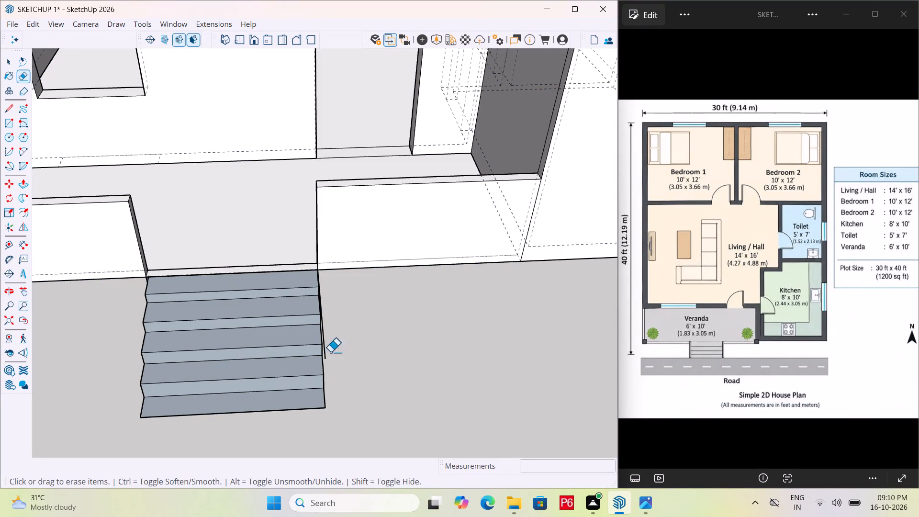
Erase the last leftover outline edge beside the entrance steps on the kitchen side.
middle_drag(316, 360, 436, 343)
click(461, 320)
double_click(464, 302)
drag(462, 300, 450, 307)
drag(450, 307, 455, 304)
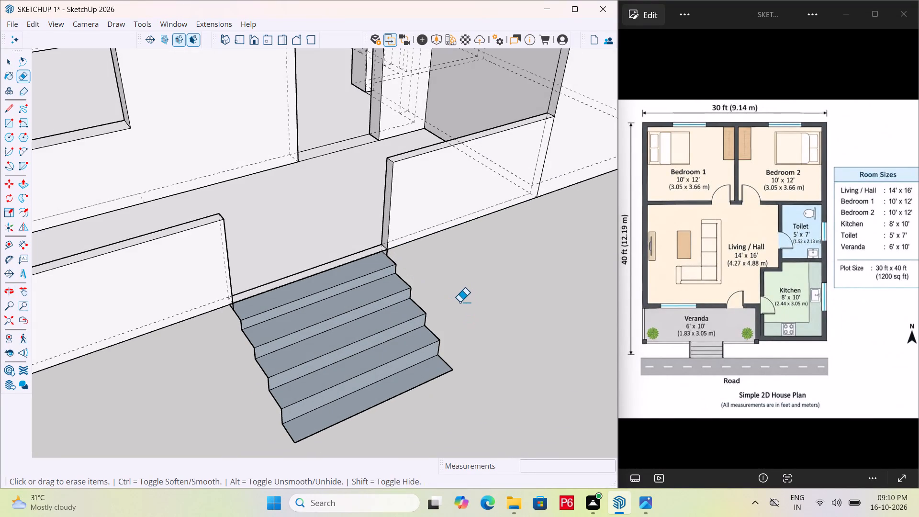
Save the model.
scroll(461, 298, down, 3)
middle_drag(461, 298, 325, 318)
key(ctrl+s)
key(ctrl+s)
key(ctrl+s)
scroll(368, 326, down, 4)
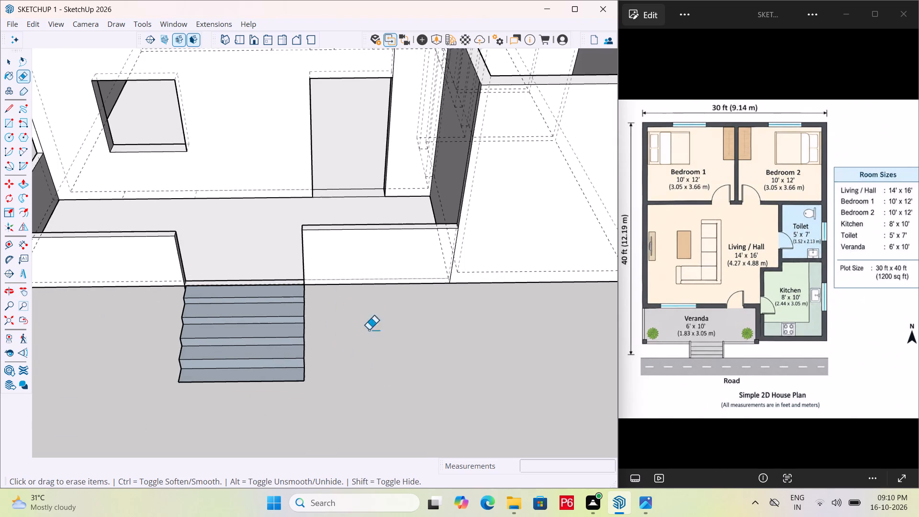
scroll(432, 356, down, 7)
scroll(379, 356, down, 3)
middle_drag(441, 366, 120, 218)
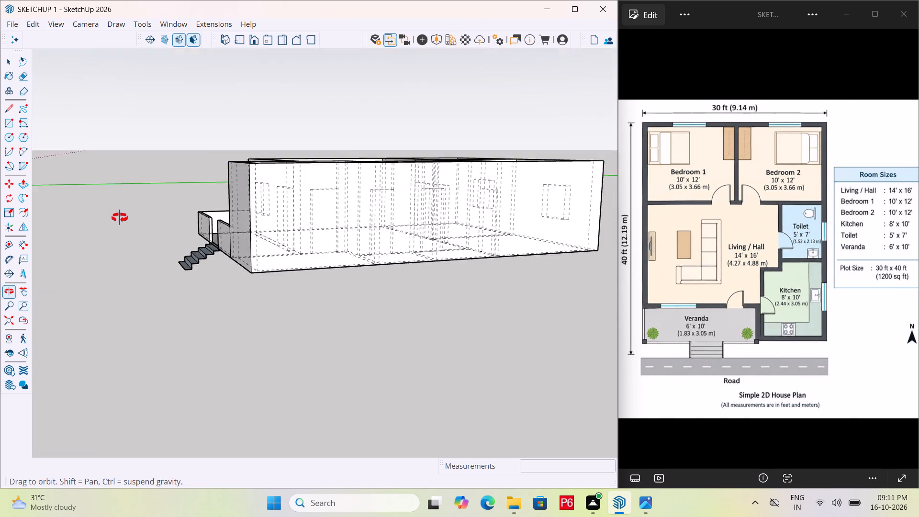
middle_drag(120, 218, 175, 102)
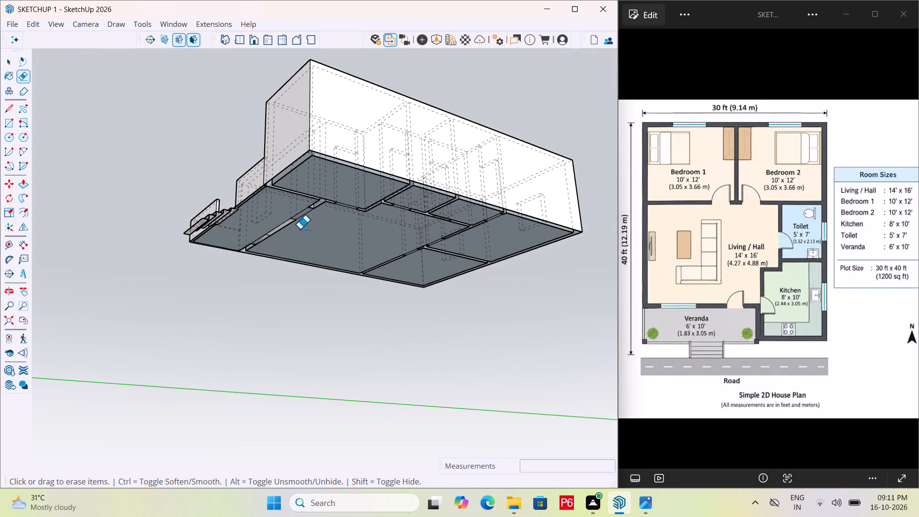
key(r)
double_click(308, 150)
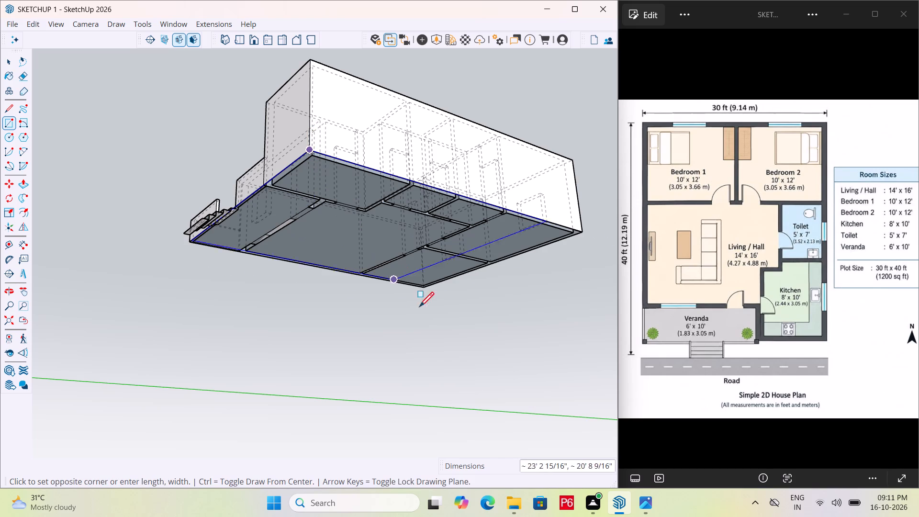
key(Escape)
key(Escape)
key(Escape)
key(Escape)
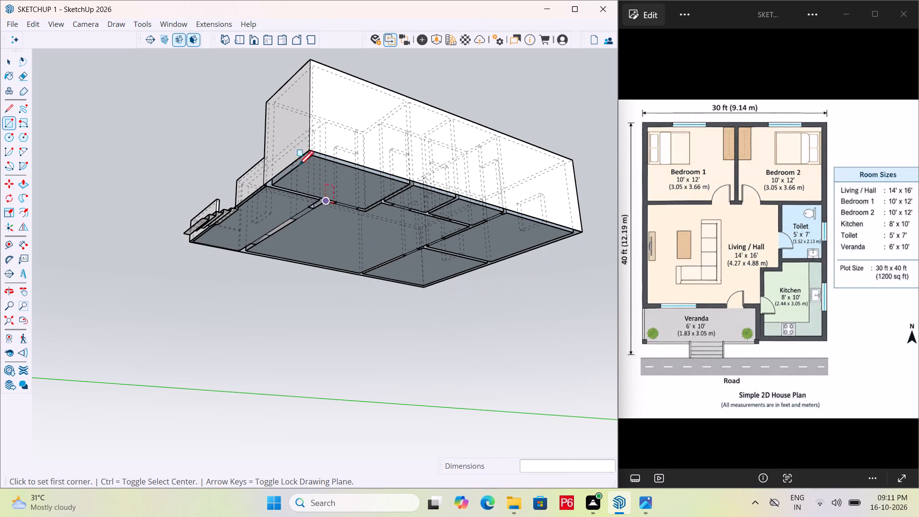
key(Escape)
Draw a rectangle covering the whole underside of the house between its diagonally opposite outer corners.
click(307, 152)
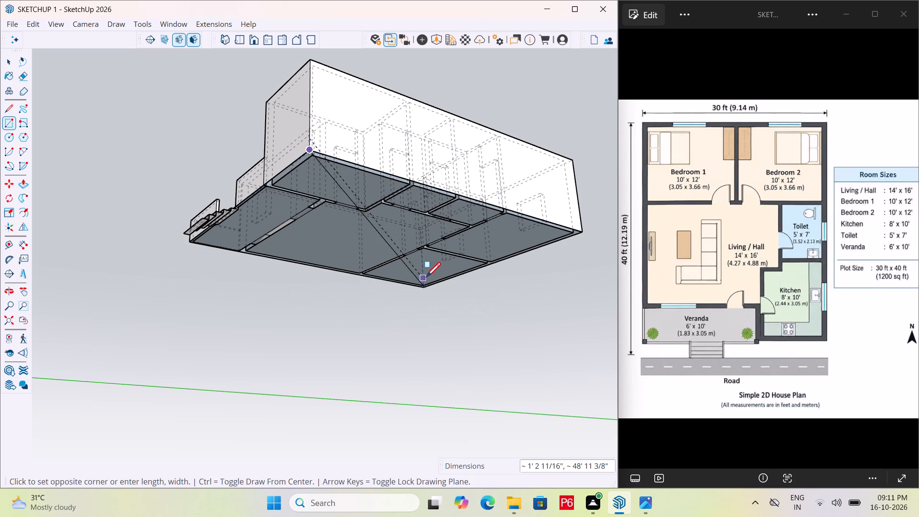
scroll(422, 306, up, 17)
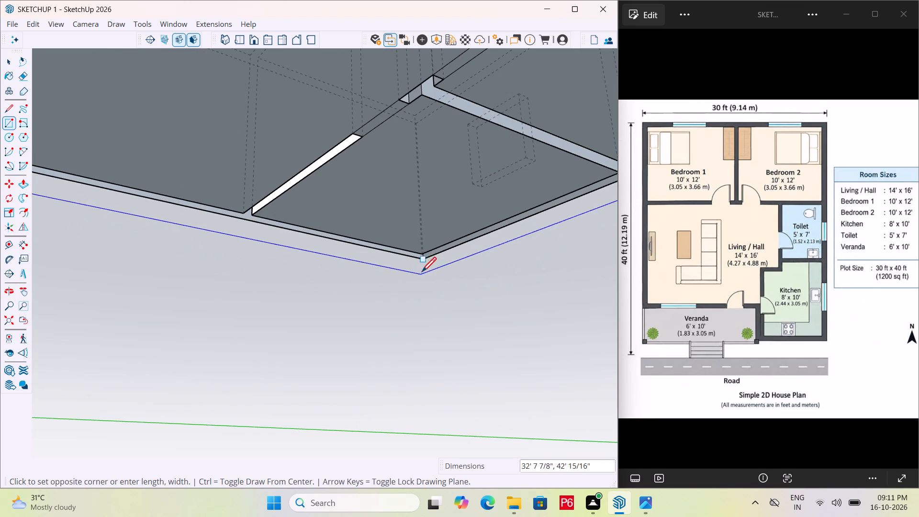
click(425, 260)
scroll(255, 275, down, 10)
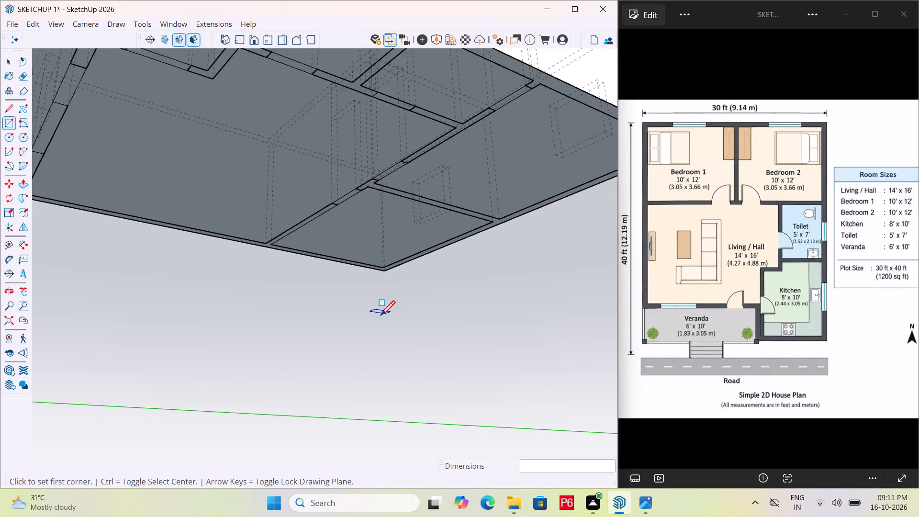
scroll(381, 317, down, 2)
Select all connected faces and edges of the house's underside and make them a group.
key(space)
triple_click(205, 168)
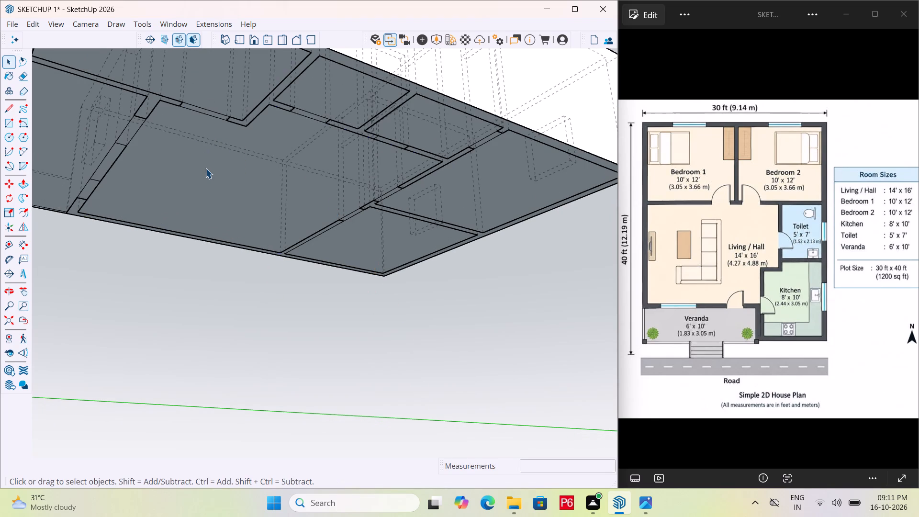
triple_click(205, 168)
double_click(205, 168)
scroll(498, 212, down, 4)
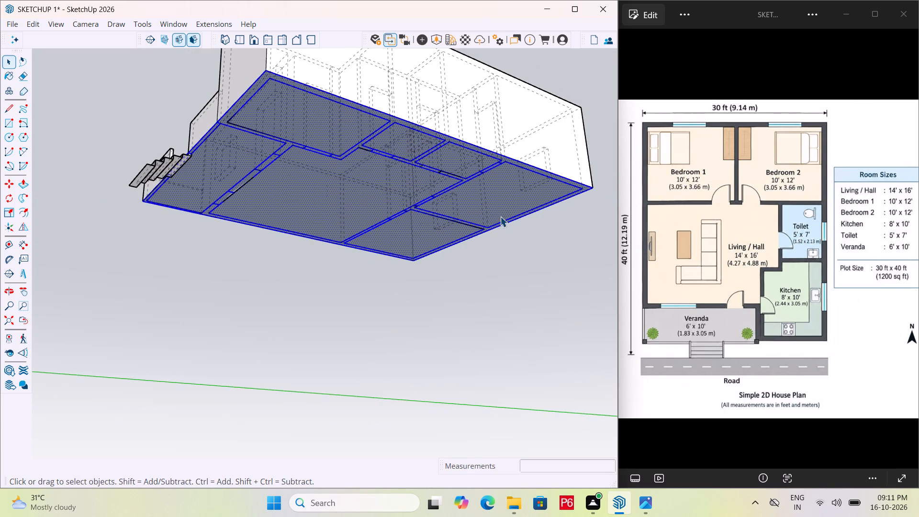
double_click(326, 204)
triple_click(326, 204)
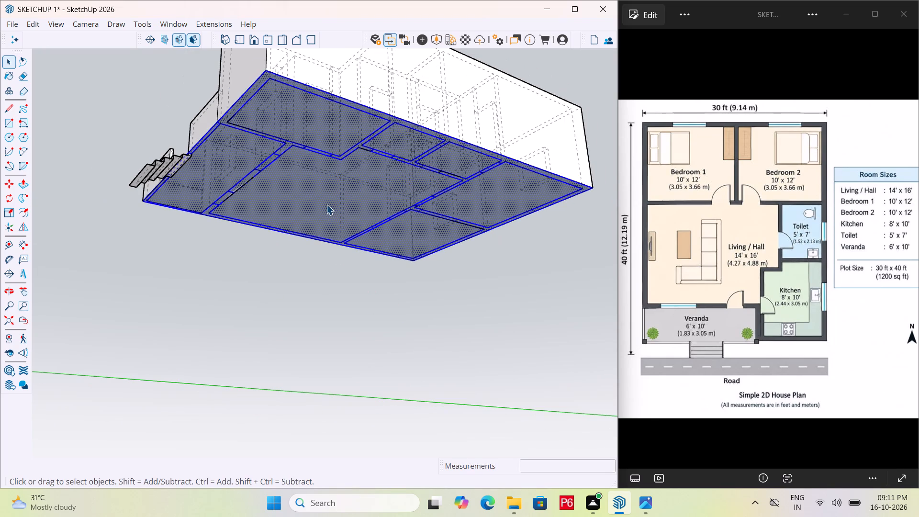
triple_click(326, 204)
right_click(326, 204)
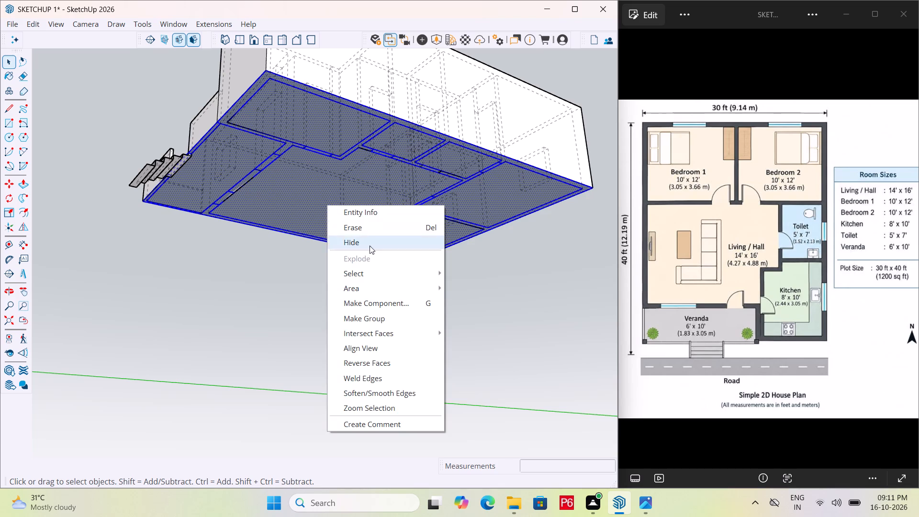
click(385, 316)
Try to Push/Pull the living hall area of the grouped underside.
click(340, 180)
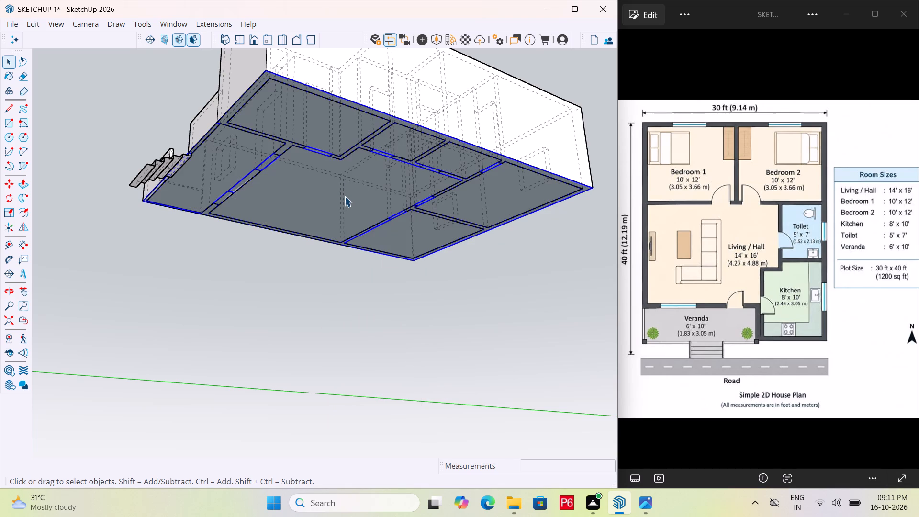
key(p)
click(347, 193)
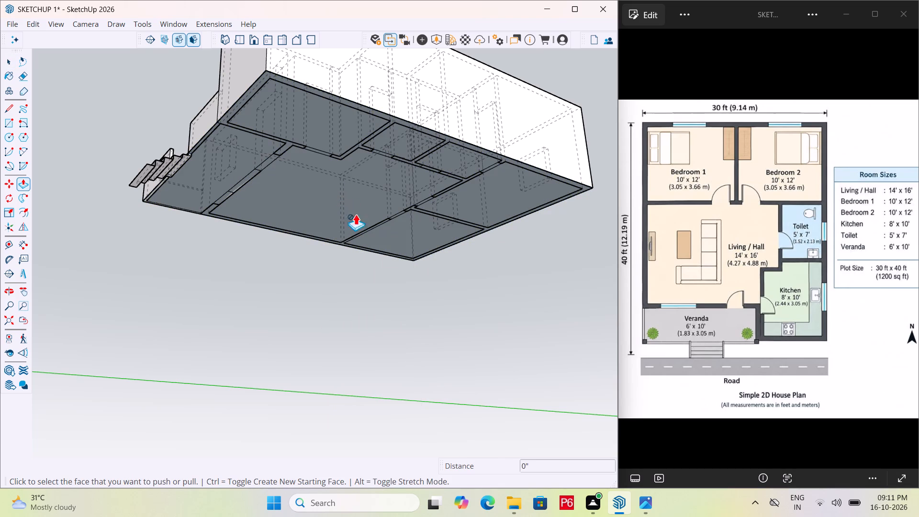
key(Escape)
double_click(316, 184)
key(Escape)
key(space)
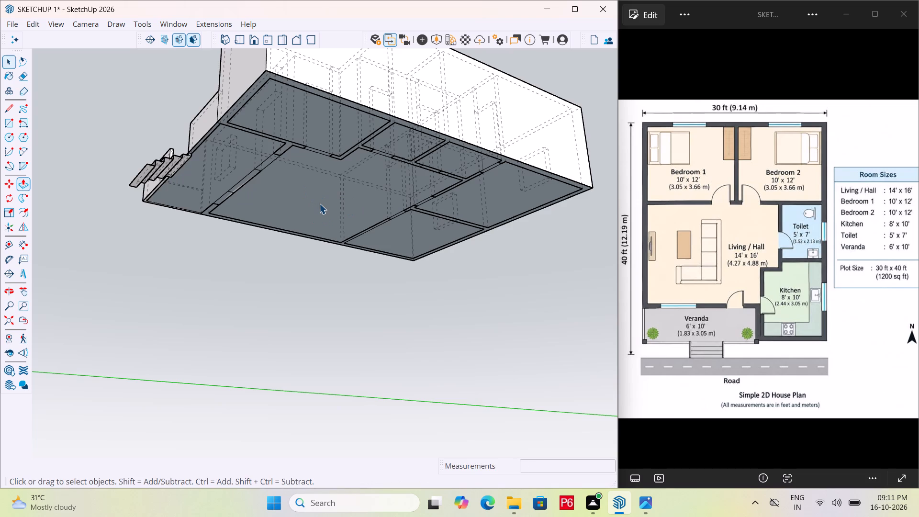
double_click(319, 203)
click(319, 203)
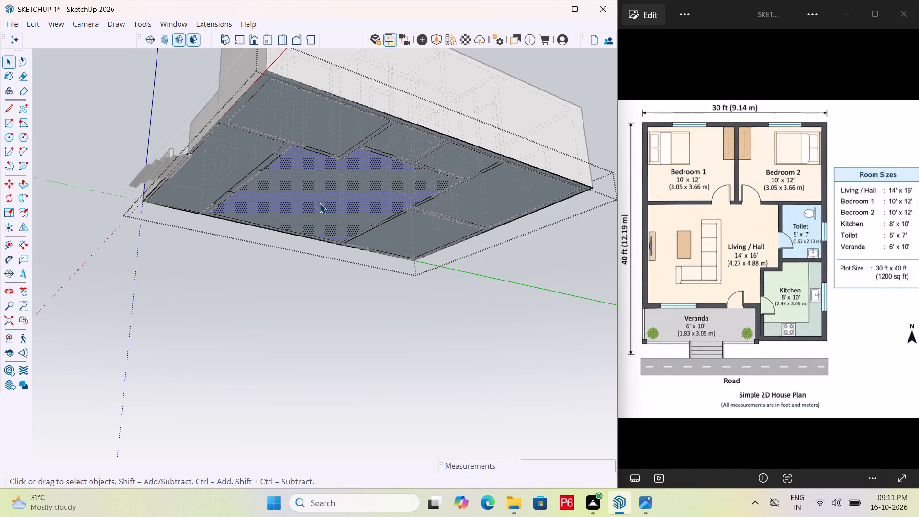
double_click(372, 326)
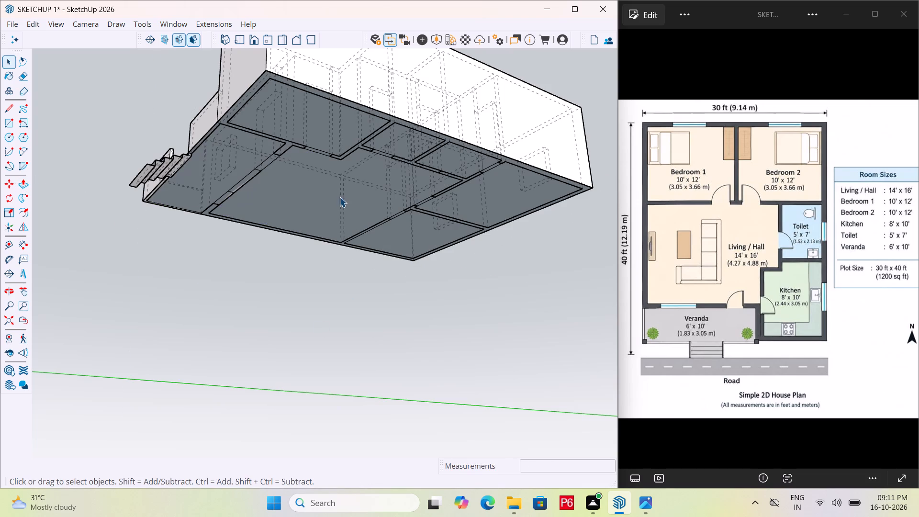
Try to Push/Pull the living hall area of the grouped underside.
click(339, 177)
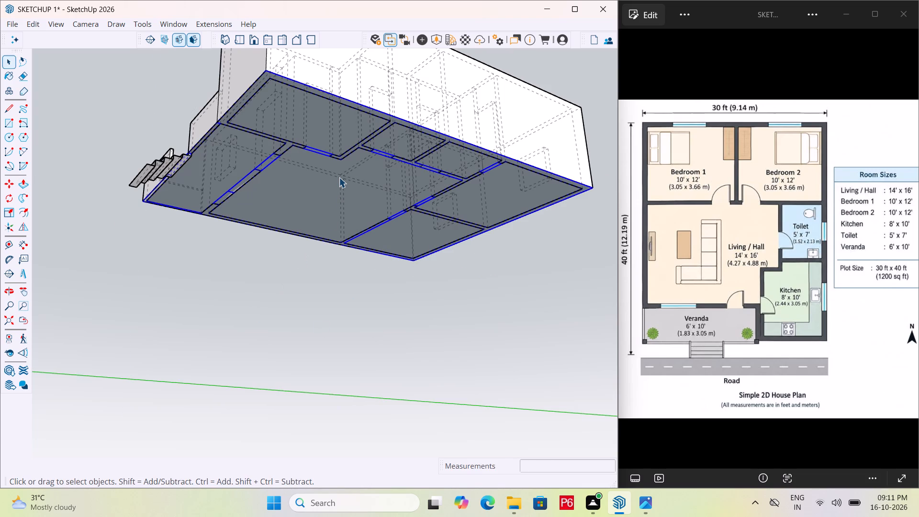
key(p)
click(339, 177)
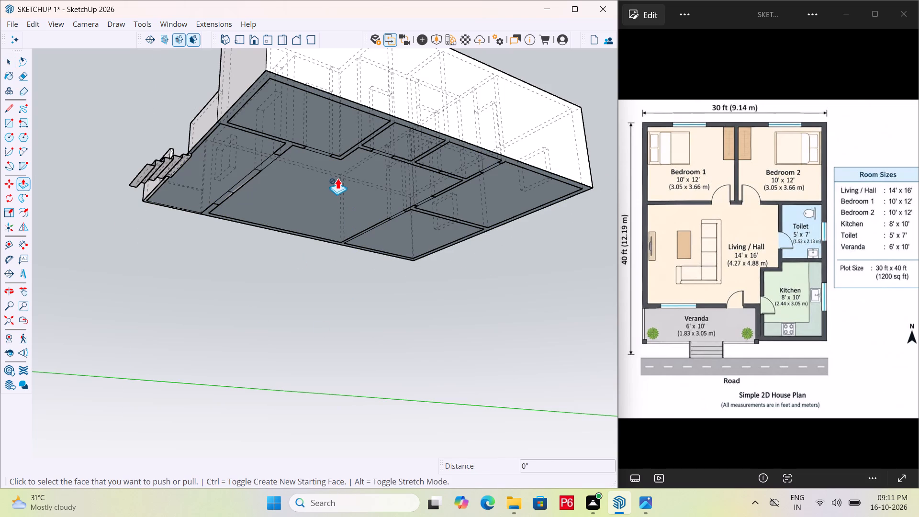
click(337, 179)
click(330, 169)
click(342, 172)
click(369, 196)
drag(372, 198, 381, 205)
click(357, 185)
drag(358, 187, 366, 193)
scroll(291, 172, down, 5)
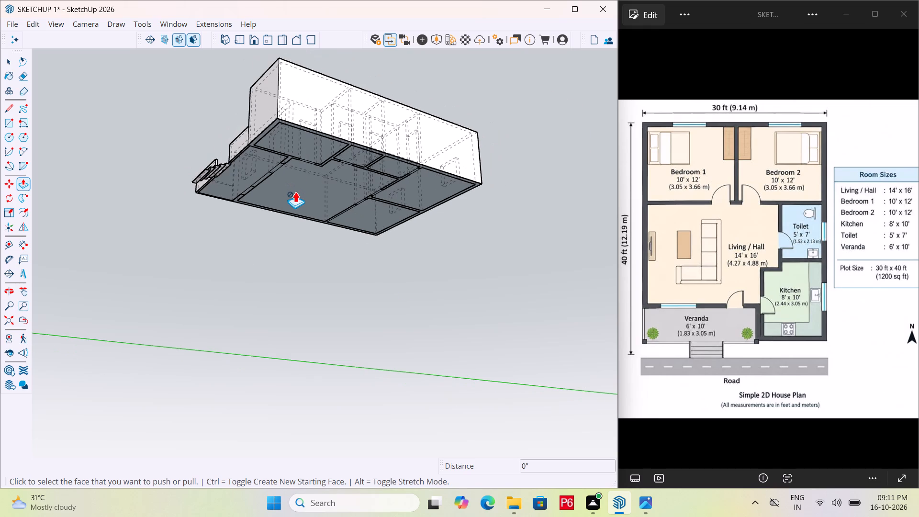
Undo the grouping of the house's underside, redoing the changes that keep the entrance steps open.
key(ctrl+z)
key(ctrl+z)
key(ctrl+z)
key(ctrl+z)
key(ctrl+z)
key(ctrl+z)
key(ctrl+z)
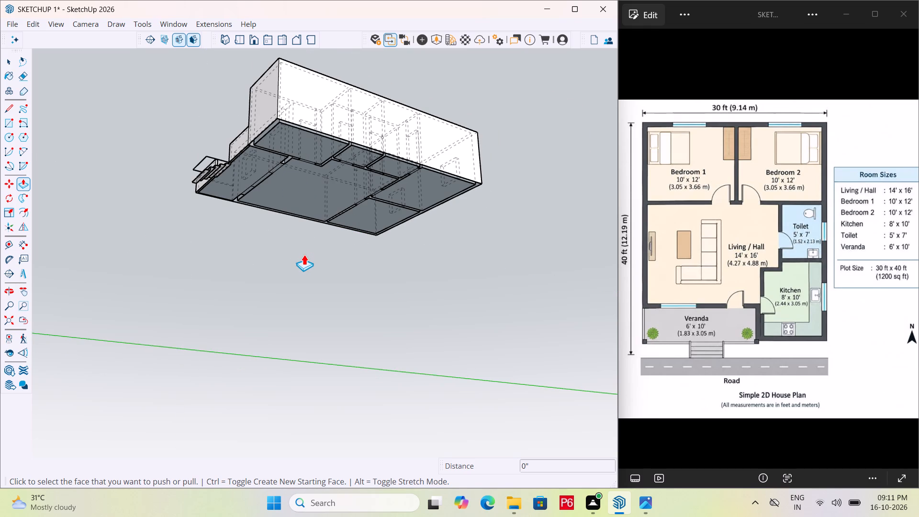
key(ctrl+y)
key(ctrl+y)
key(ctrl+y)
key(ctrl+y)
key(Escape)
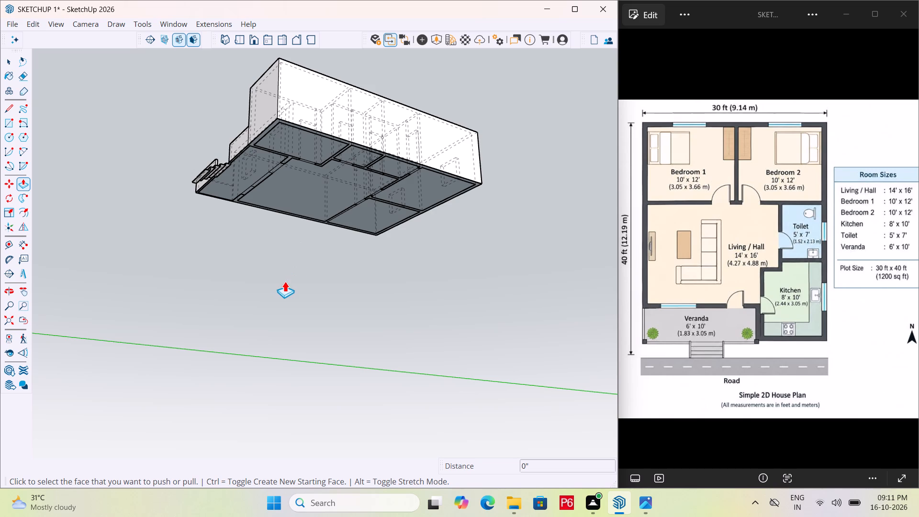
key(Escape)
Draw a rectangle covering the whole underside of the house between its diagonally opposite outer corners.
key(r)
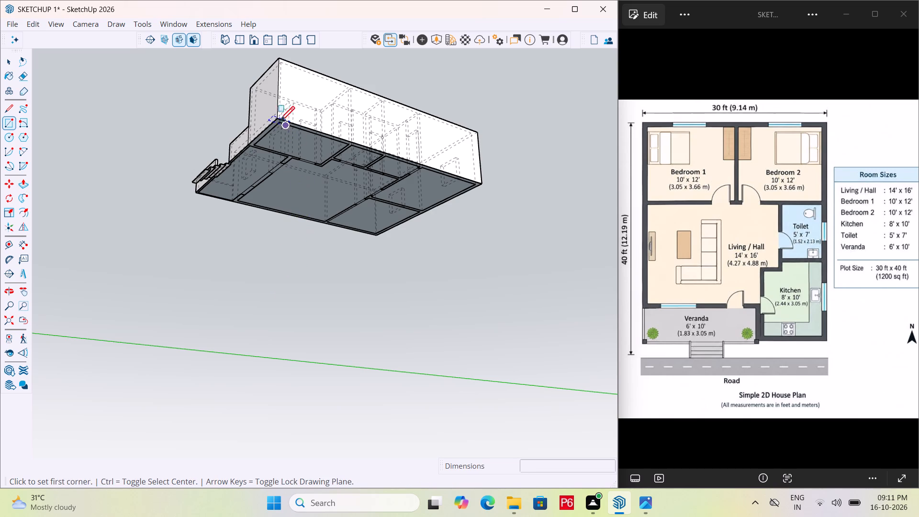
scroll(279, 121, up, 3)
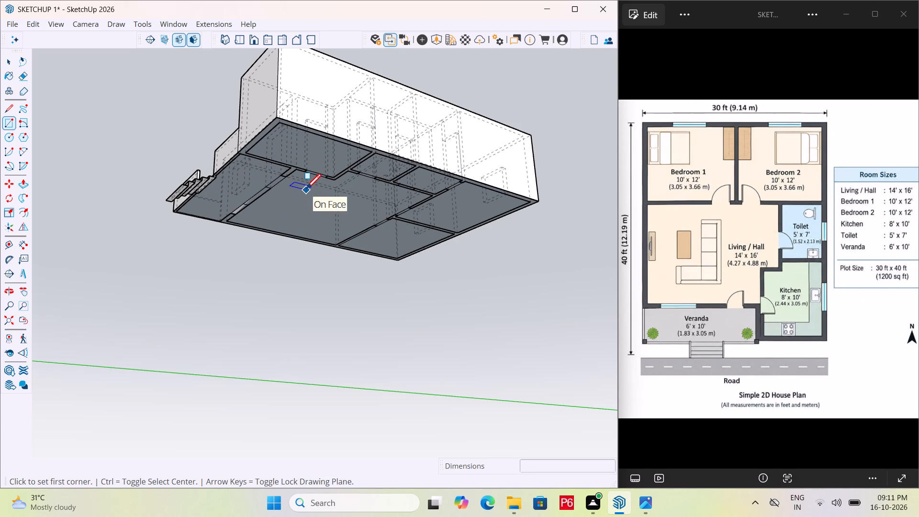
click(277, 118)
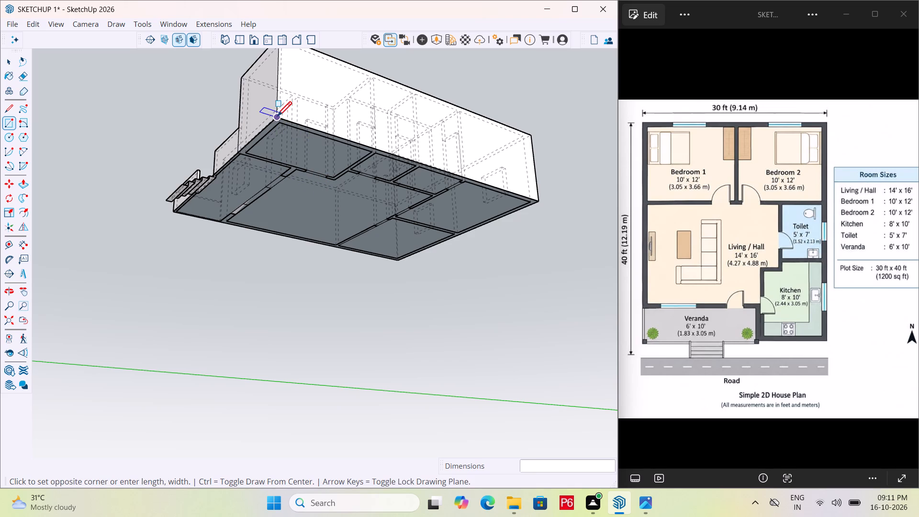
scroll(415, 275, up, 16)
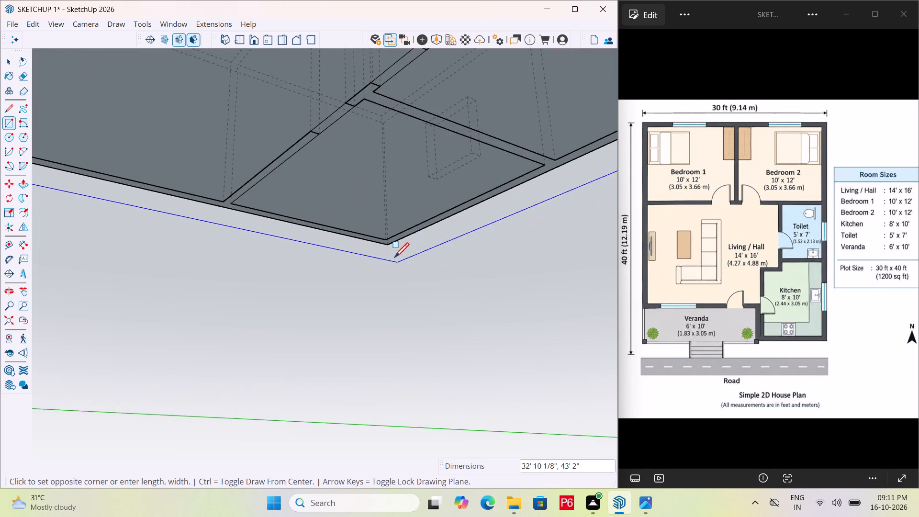
scroll(394, 259, up, 4)
click(385, 250)
scroll(386, 209, down, 5)
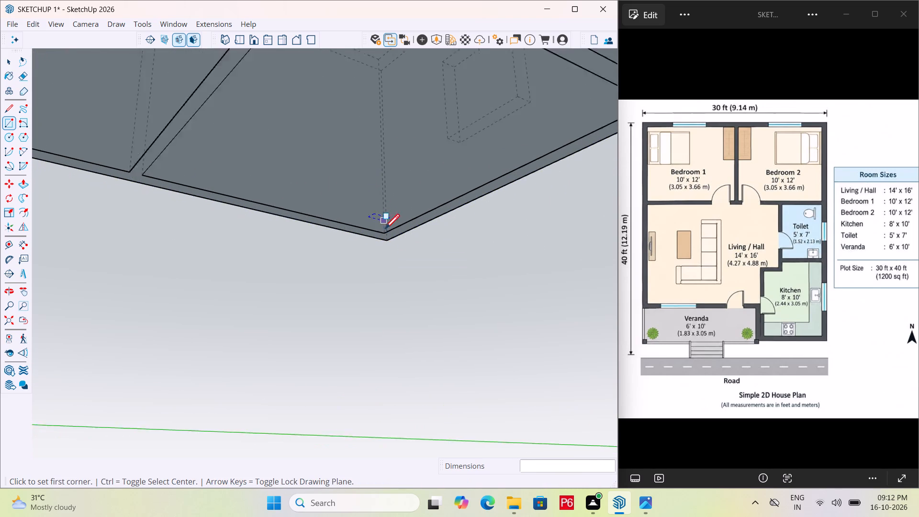
scroll(385, 230, down, 9)
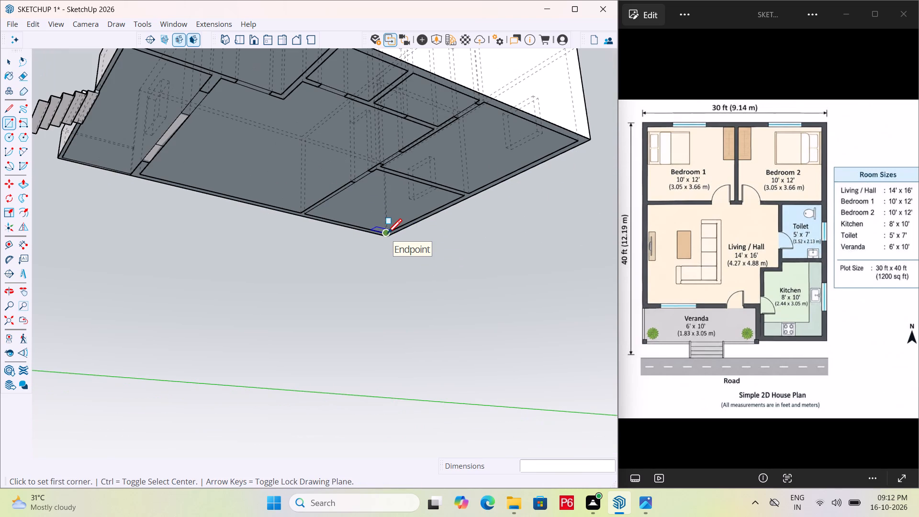
Select all connected faces and edges of the house's underside and make them a group.
key(space)
click(381, 205)
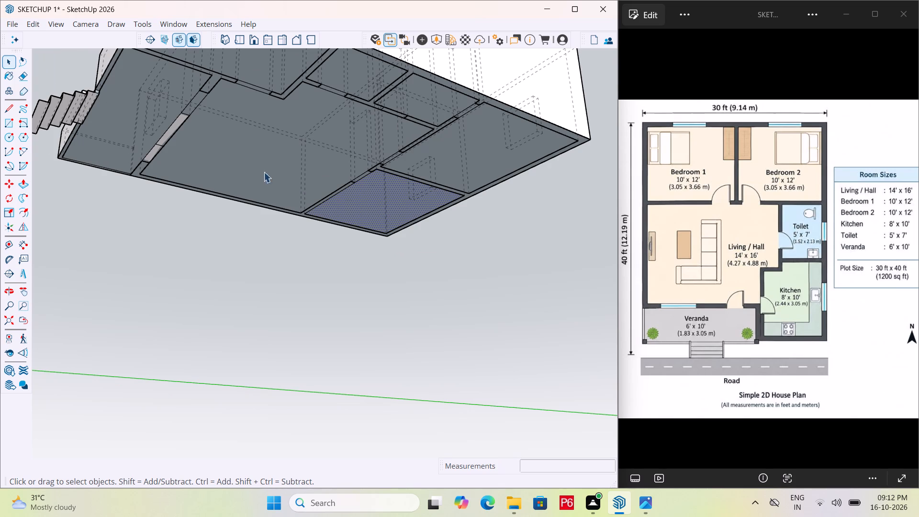
double_click(248, 169)
triple_click(248, 169)
click(248, 169)
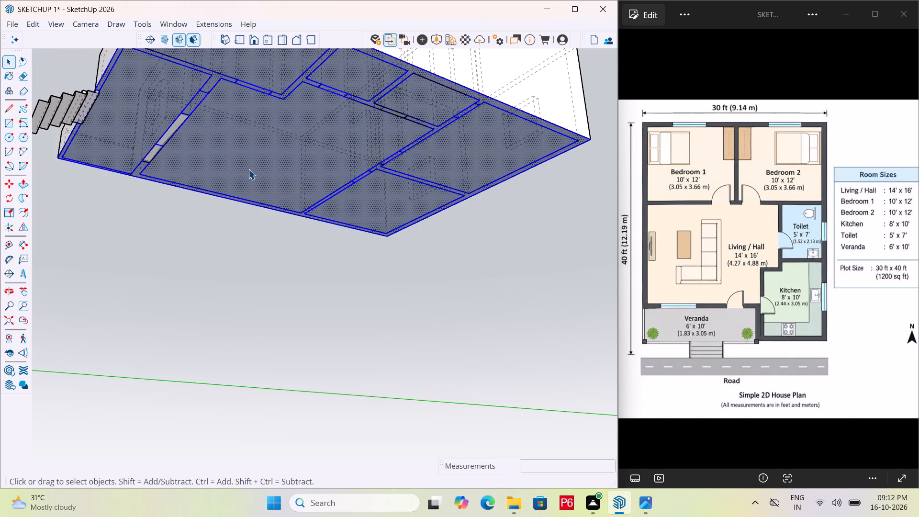
double_click(248, 169)
triple_click(248, 169)
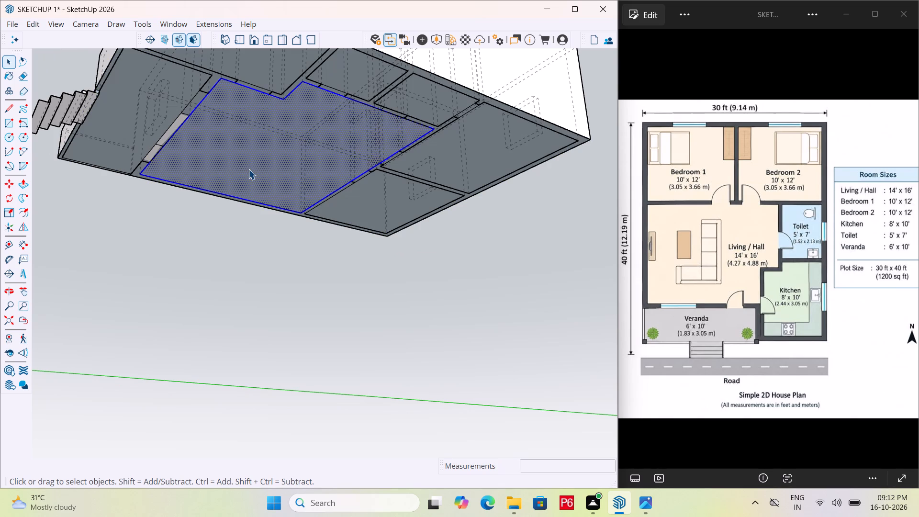
key(g)
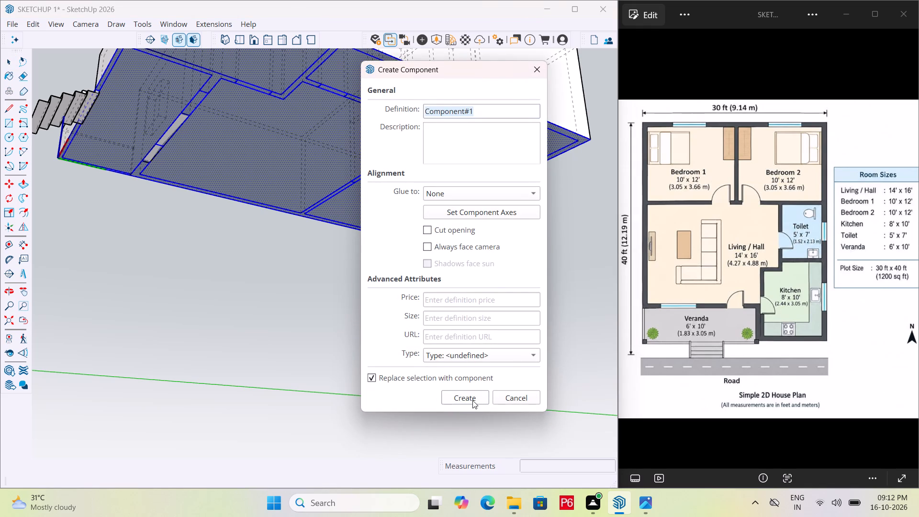
click(535, 70)
right_click(346, 146)
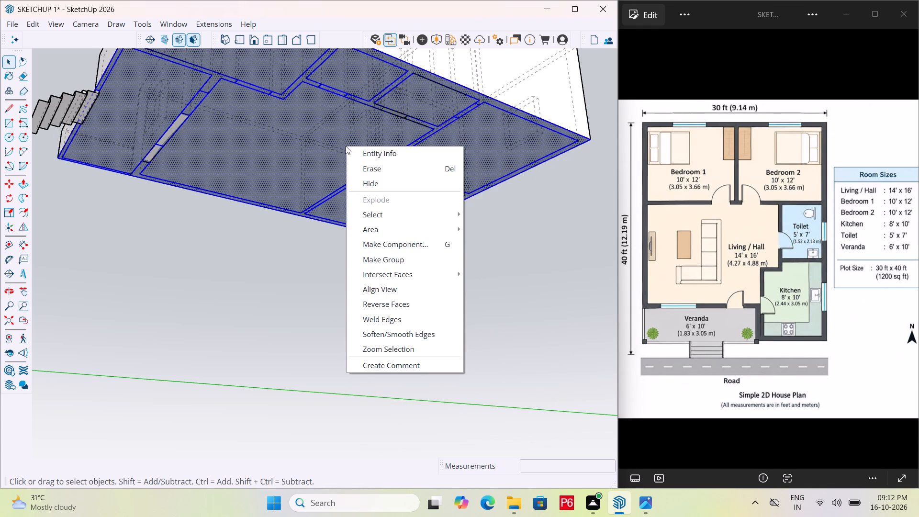
double_click(402, 260)
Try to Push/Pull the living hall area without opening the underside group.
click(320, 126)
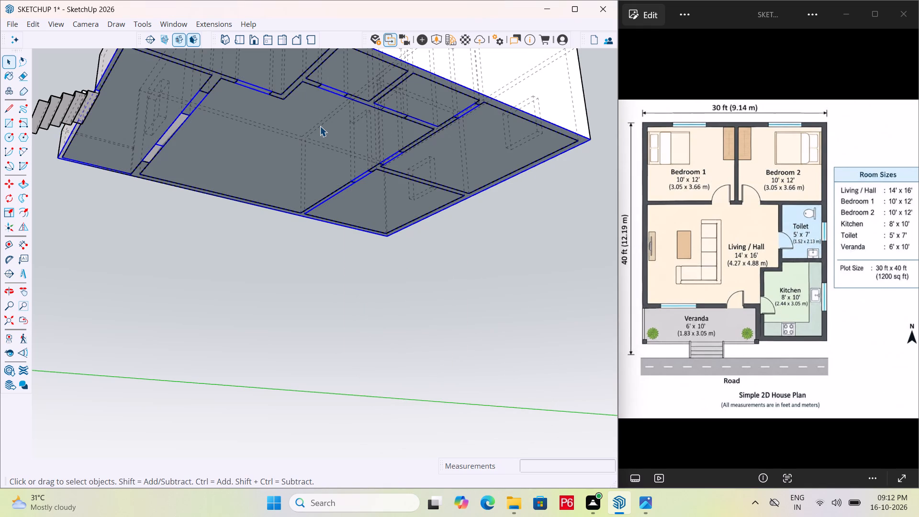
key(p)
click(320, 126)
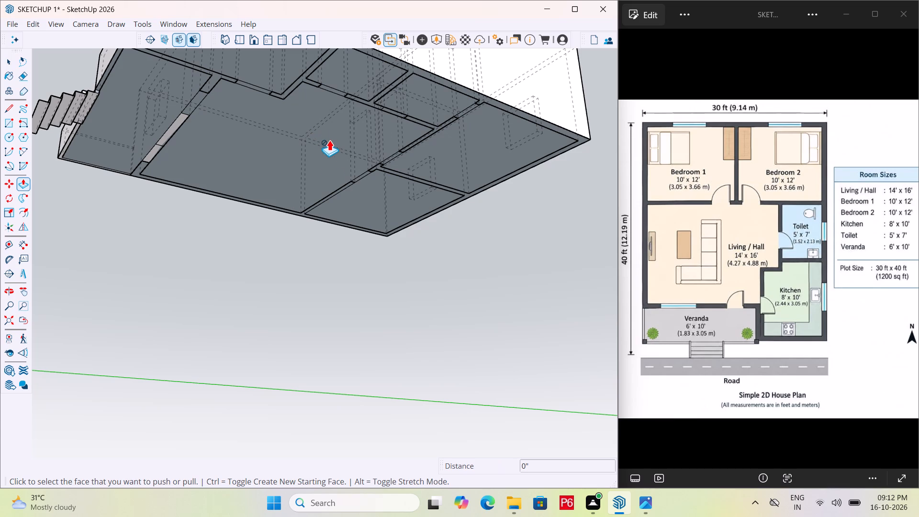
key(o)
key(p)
Open the underside group for editing and Push/Pull the living hall area downward by 1' 7 5/16".
key(space)
double_click(334, 154)
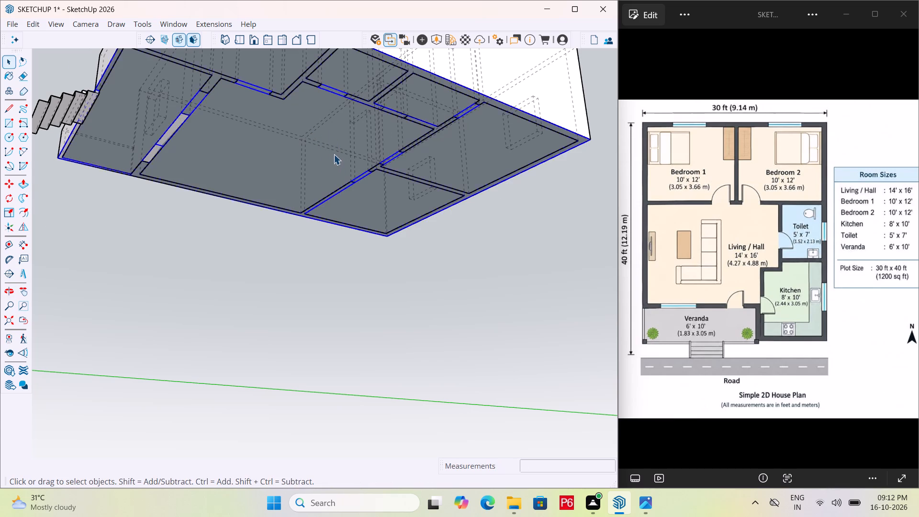
key(p)
click(336, 141)
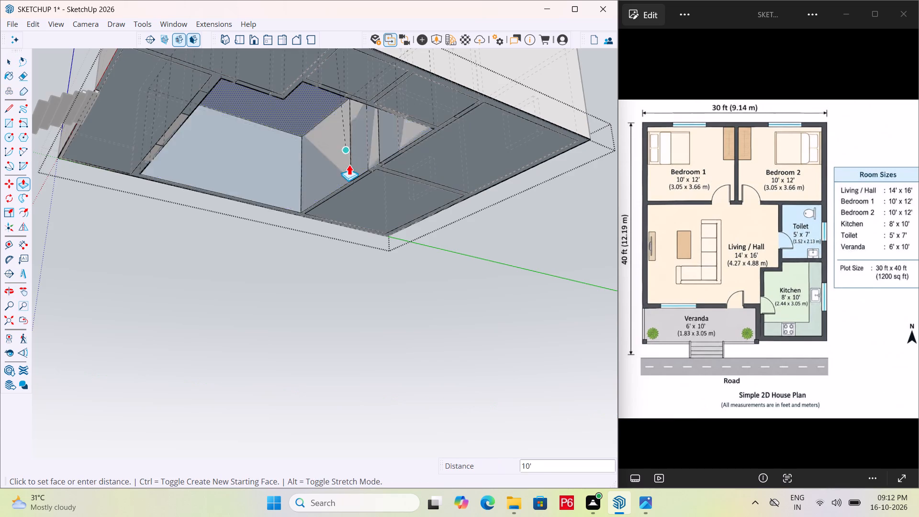
scroll(325, 141, down, 1)
middle_drag(325, 141, 324, 272)
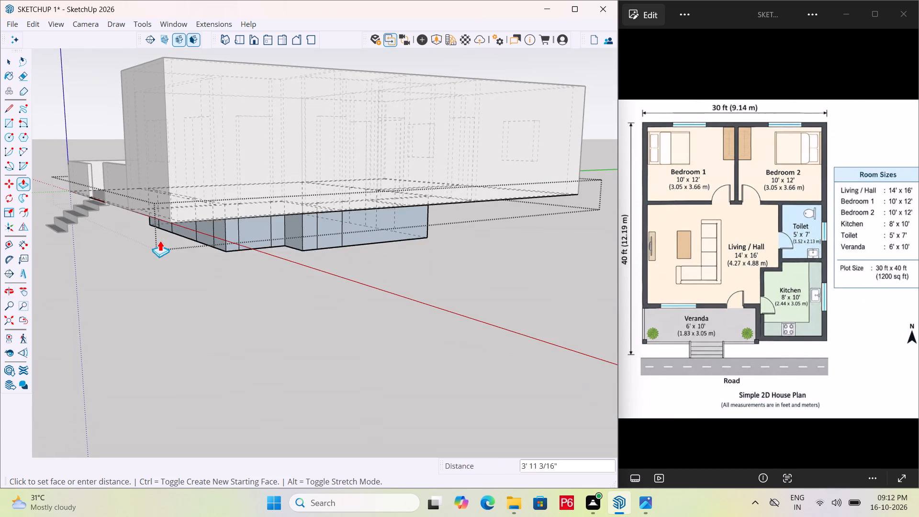
scroll(47, 231, up, 6)
middle_drag(59, 228, 95, 102)
scroll(98, 98, up, 3)
click(117, 84)
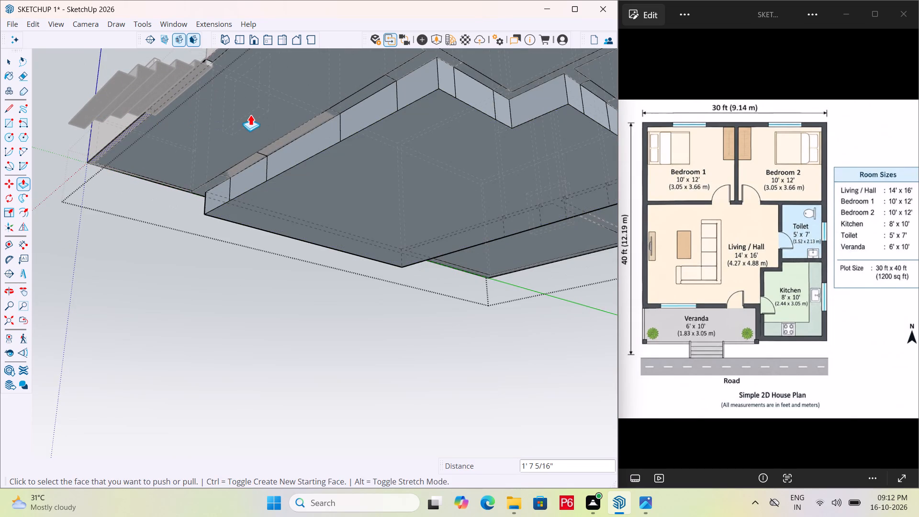
Push/Pull the veranda area of the underside downward, level with the bottom of the living hall base.
triple_click(264, 105)
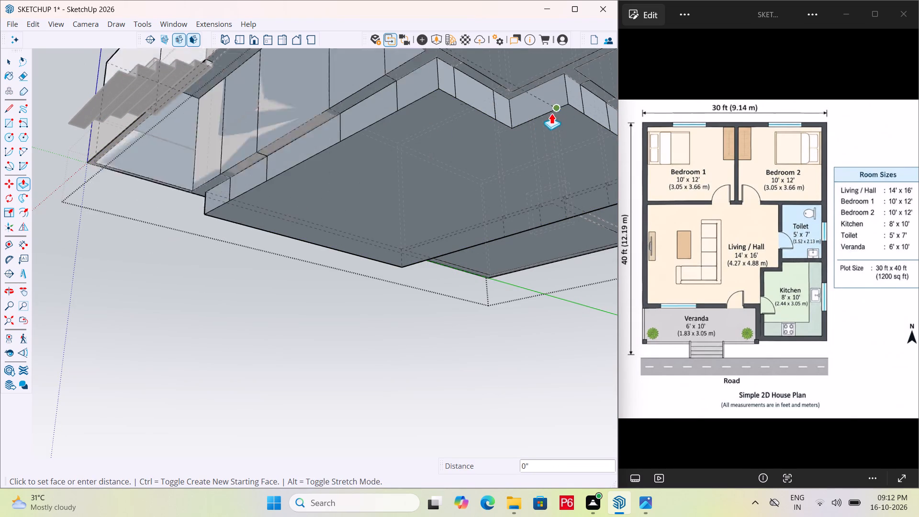
middle_drag(543, 119, 384, 219)
middle_drag(430, 177, 448, 88)
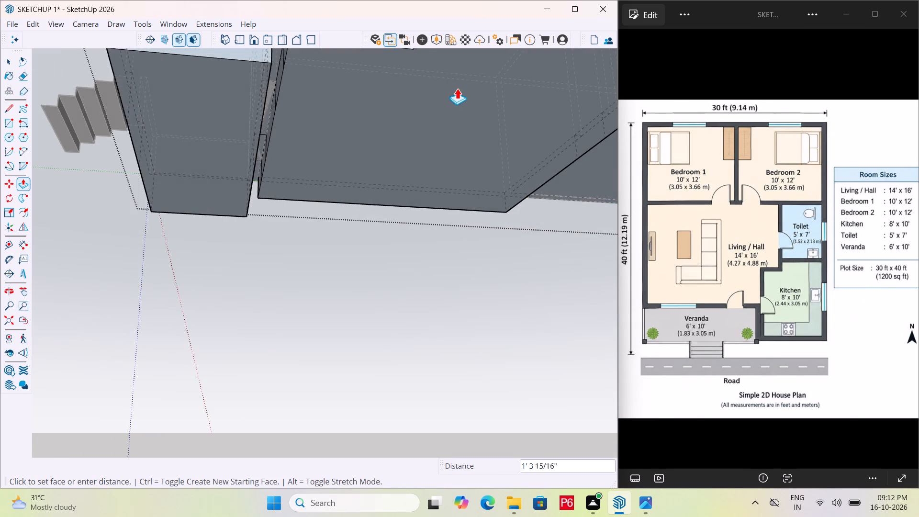
double_click(466, 76)
scroll(357, 144, down, 4)
middle_drag(341, 174, 439, 267)
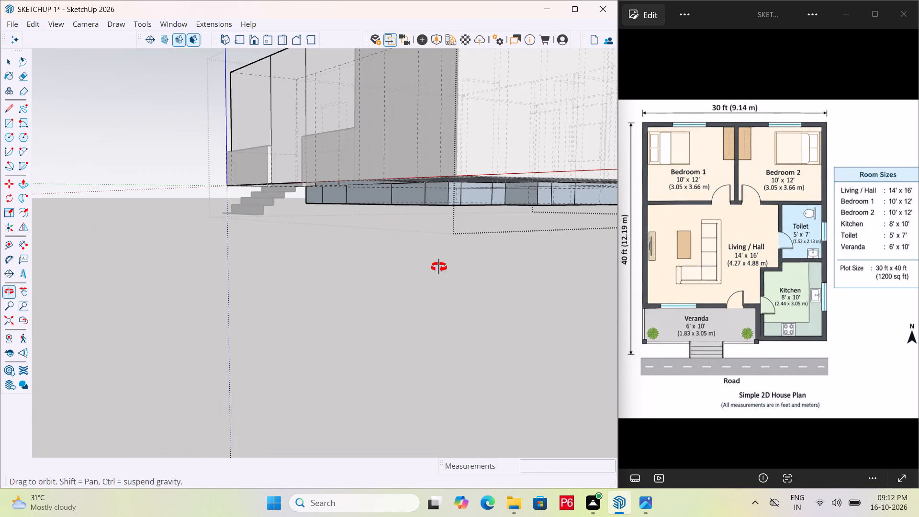
middle_drag(439, 267, 366, 464)
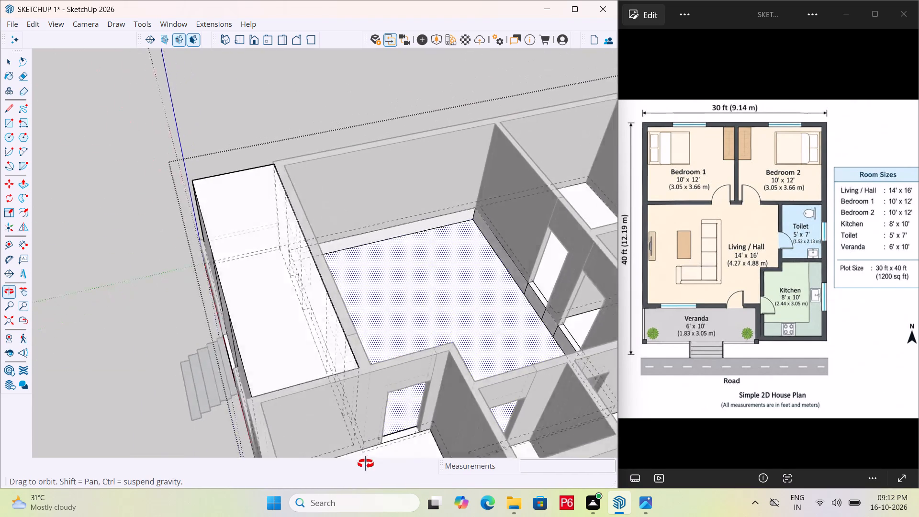
middle_drag(366, 464, 403, 357)
key(ctrl+z)
middle_drag(404, 245, 376, 185)
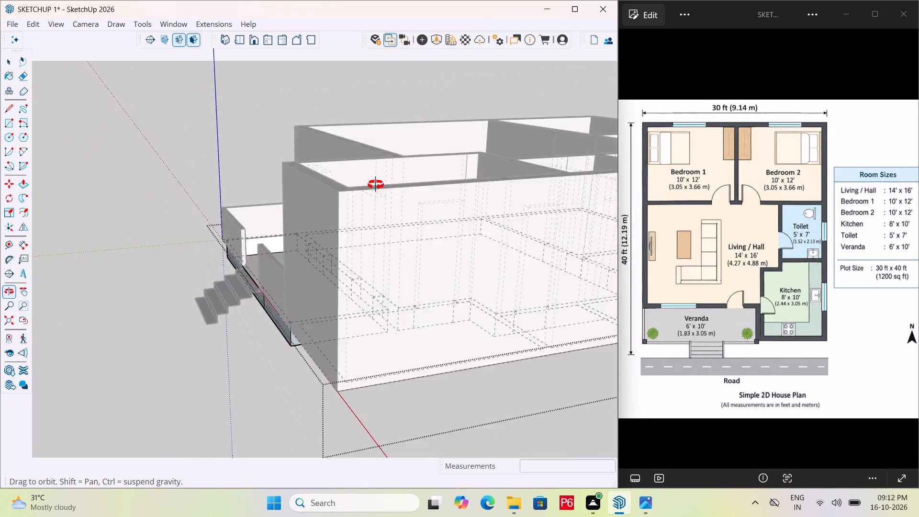
middle_drag(376, 185, 275, 0)
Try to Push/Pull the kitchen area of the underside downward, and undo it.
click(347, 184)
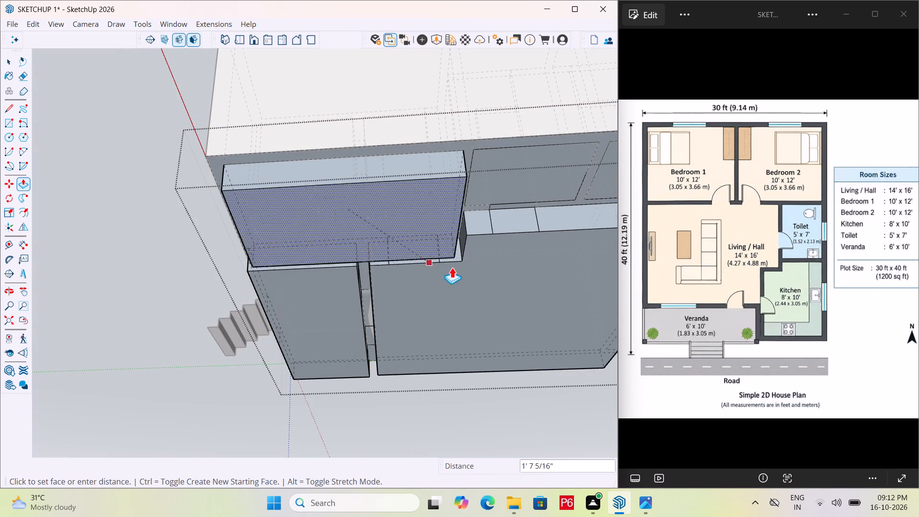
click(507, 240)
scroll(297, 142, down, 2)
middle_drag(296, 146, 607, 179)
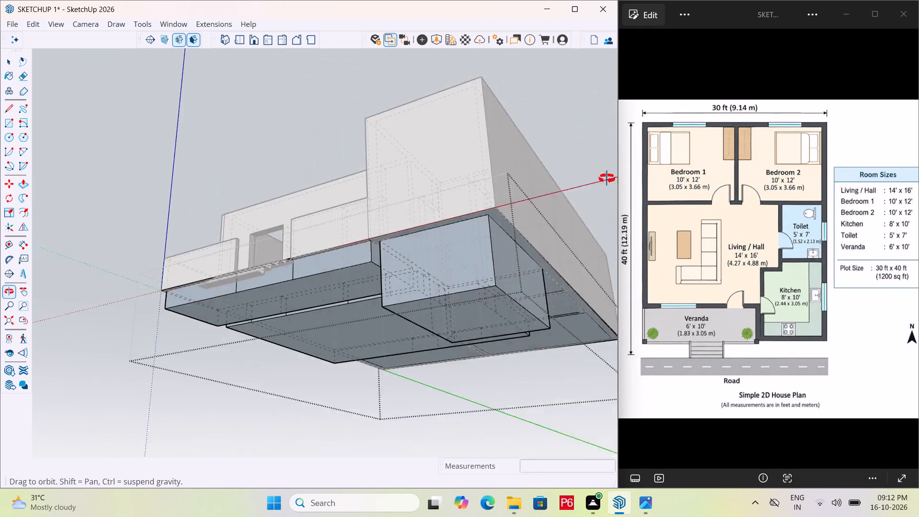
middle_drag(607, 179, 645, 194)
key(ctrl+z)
Push/Pull the underside's wall layout face downward by 1' 7 5/16", level with the bottom of the veranda base.
middle_drag(482, 287, 462, 273)
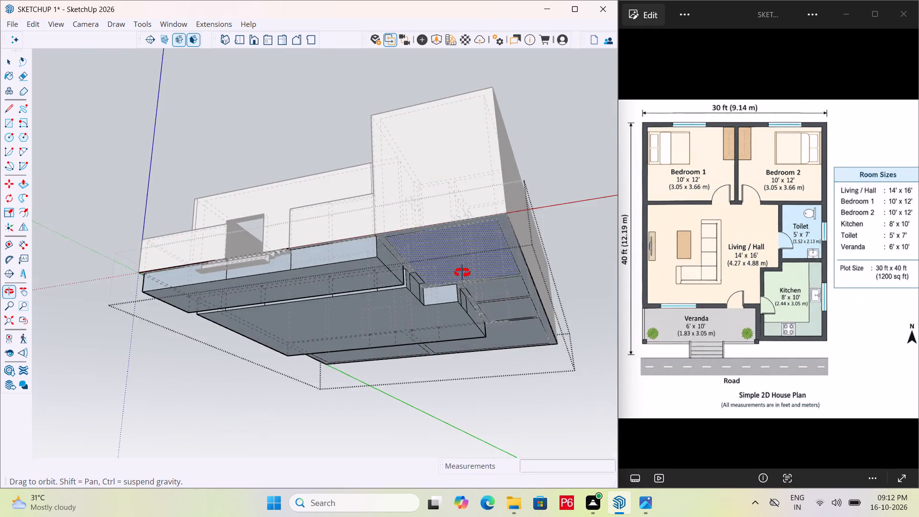
middle_drag(462, 273, 446, 210)
scroll(431, 223, up, 5)
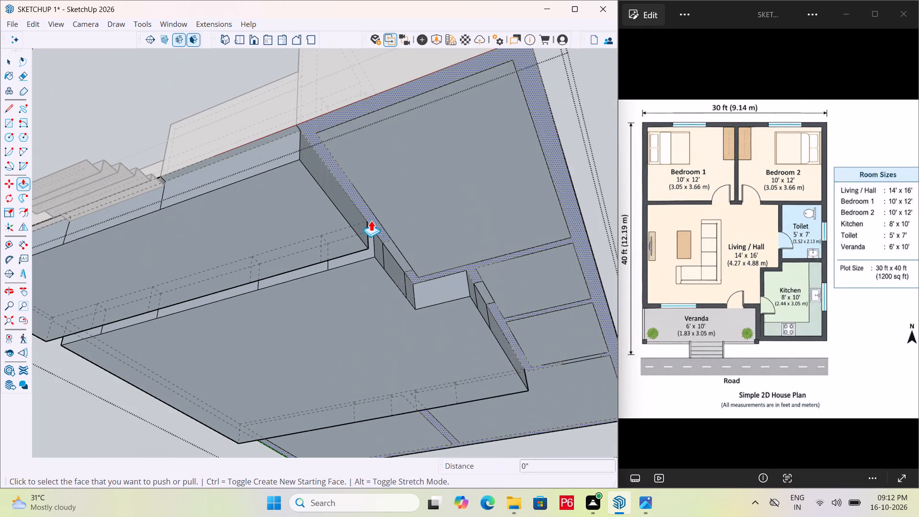
click(368, 219)
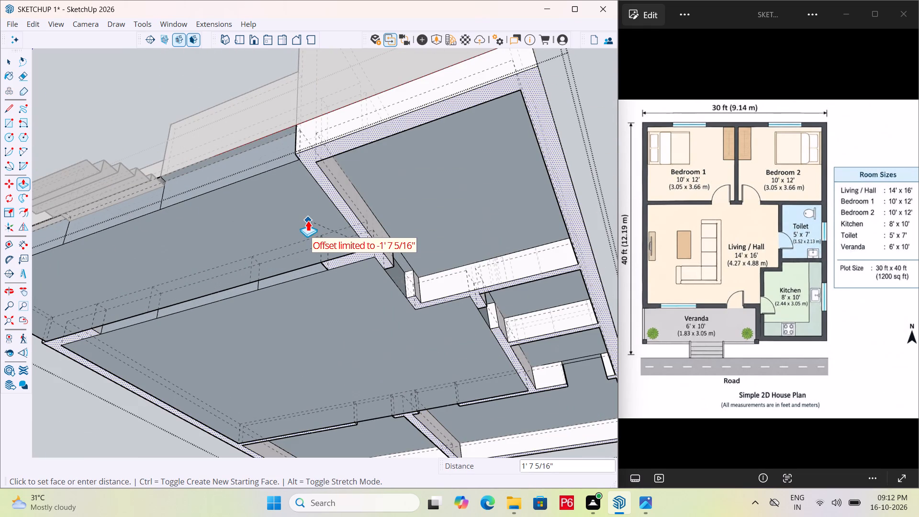
double_click(309, 212)
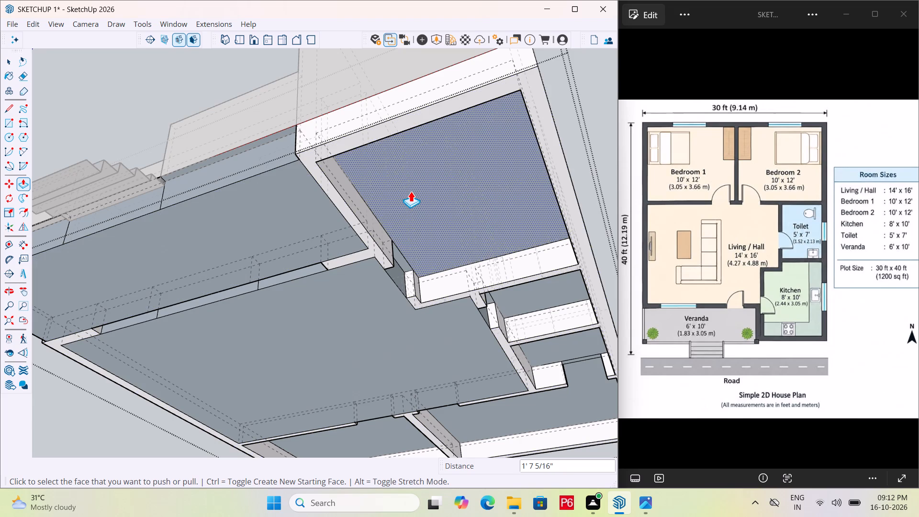
Push/Pull the kitchen area of the underside downward, level with the bottom of the veranda base.
click(411, 191)
click(315, 218)
Finish with Push/Pull and save the model.
scroll(359, 160, down, 3)
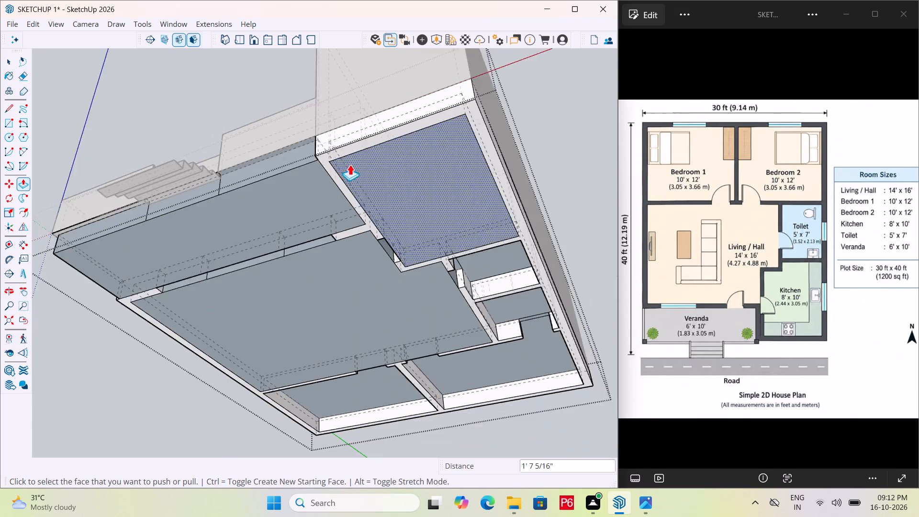
scroll(350, 164, down, 3)
middle_drag(424, 313, 505, 267)
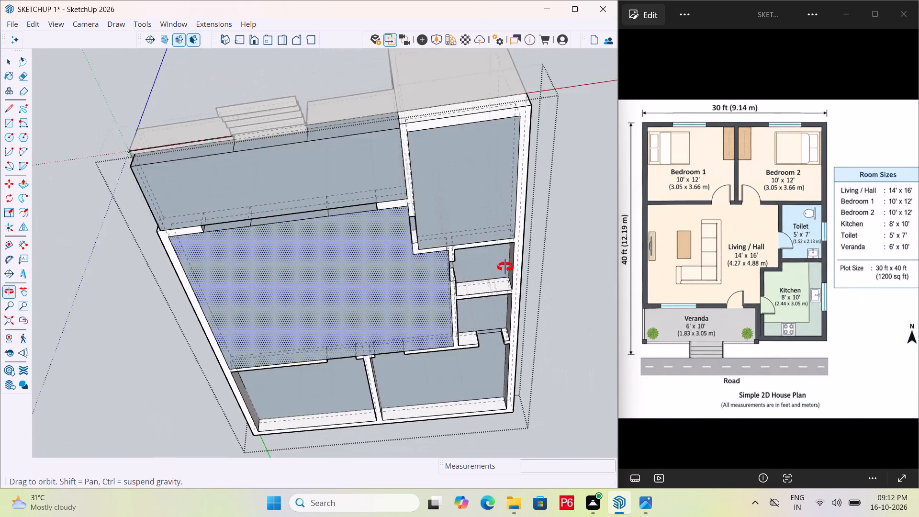
middle_drag(505, 267, 736, 449)
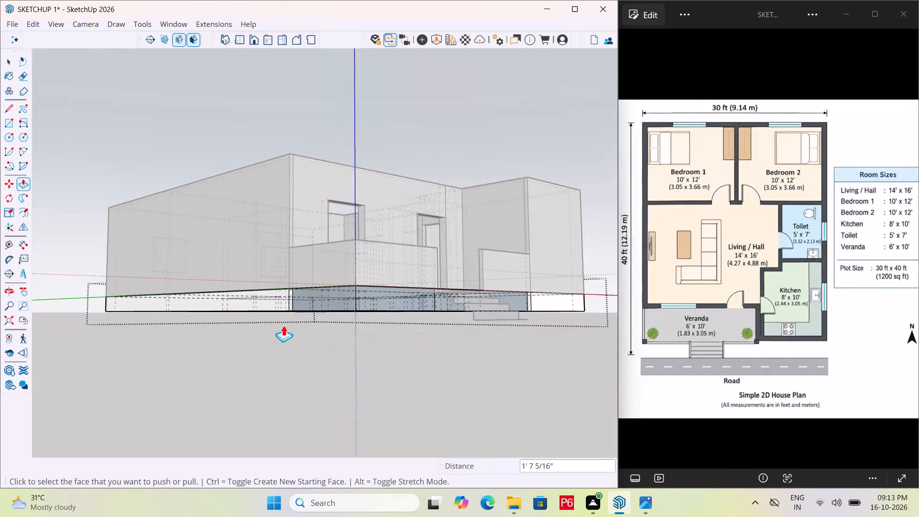
middle_drag(266, 320, 236, 164)
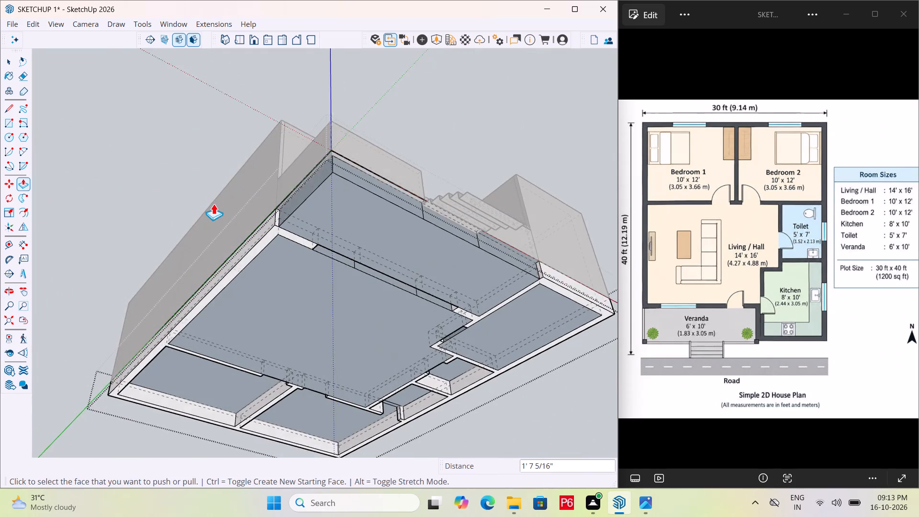
scroll(229, 205, down, 2)
key(Escape)
key(ctrl+s)
key(ctrl+s)
key(ctrl+s)
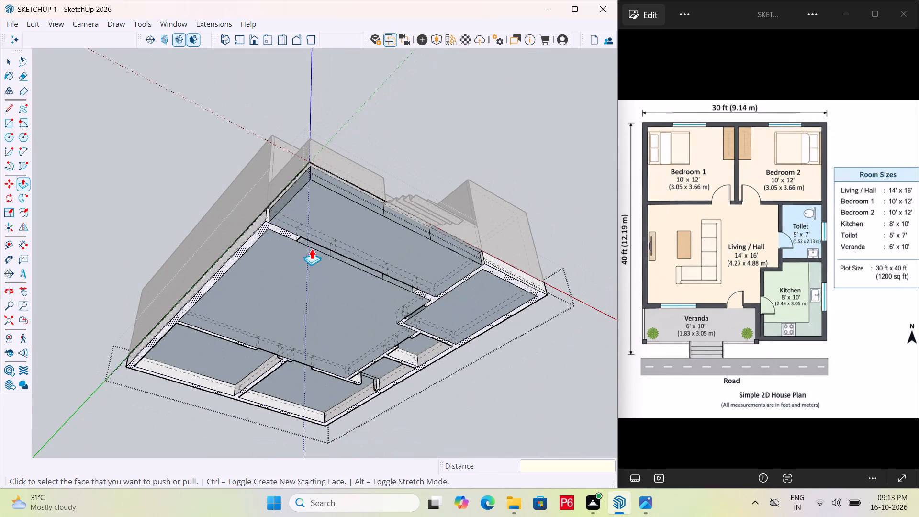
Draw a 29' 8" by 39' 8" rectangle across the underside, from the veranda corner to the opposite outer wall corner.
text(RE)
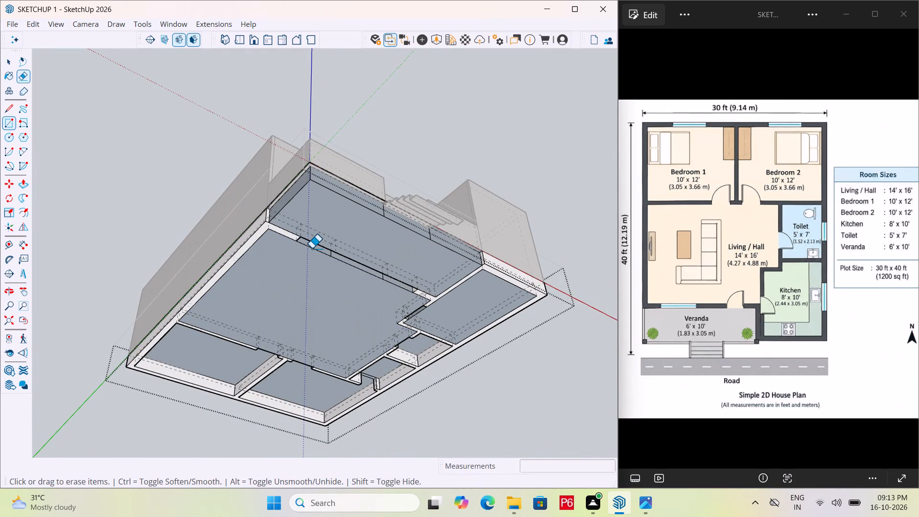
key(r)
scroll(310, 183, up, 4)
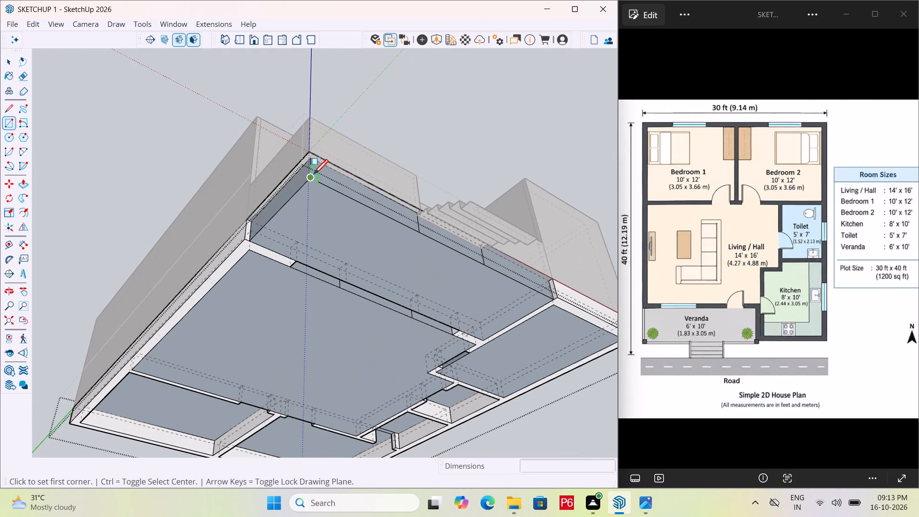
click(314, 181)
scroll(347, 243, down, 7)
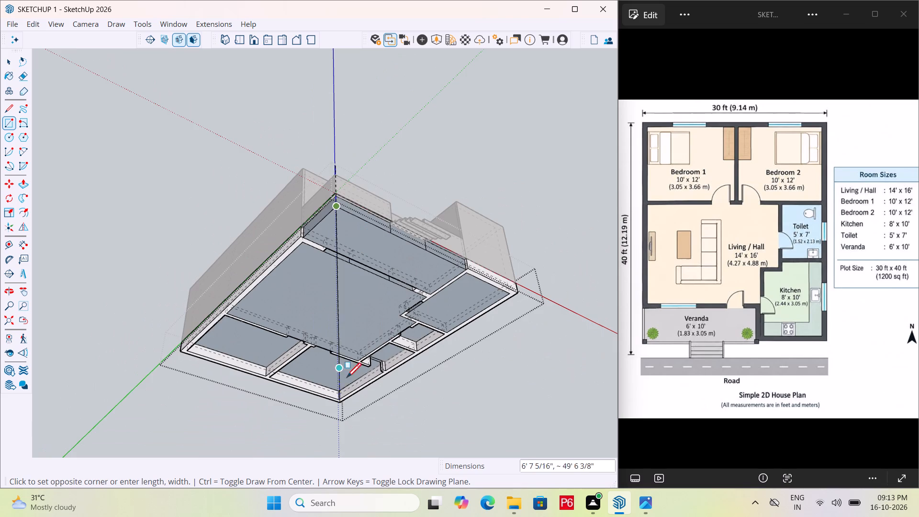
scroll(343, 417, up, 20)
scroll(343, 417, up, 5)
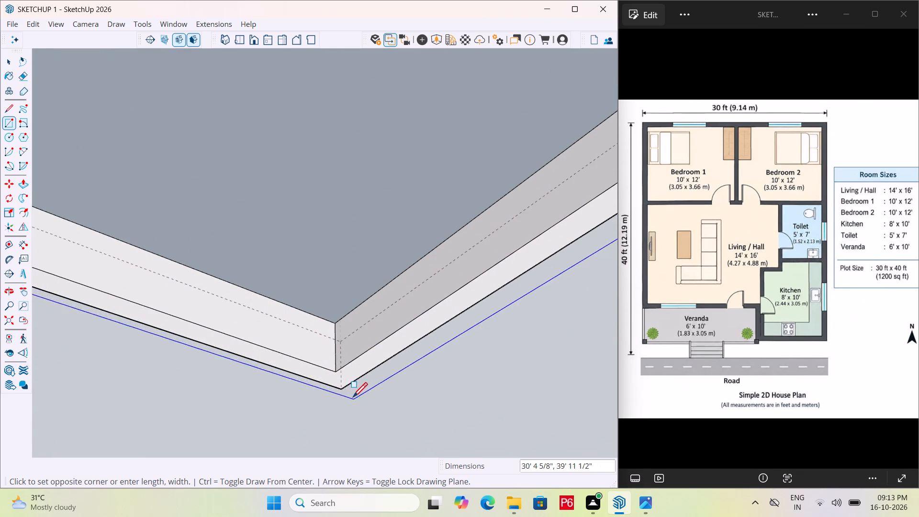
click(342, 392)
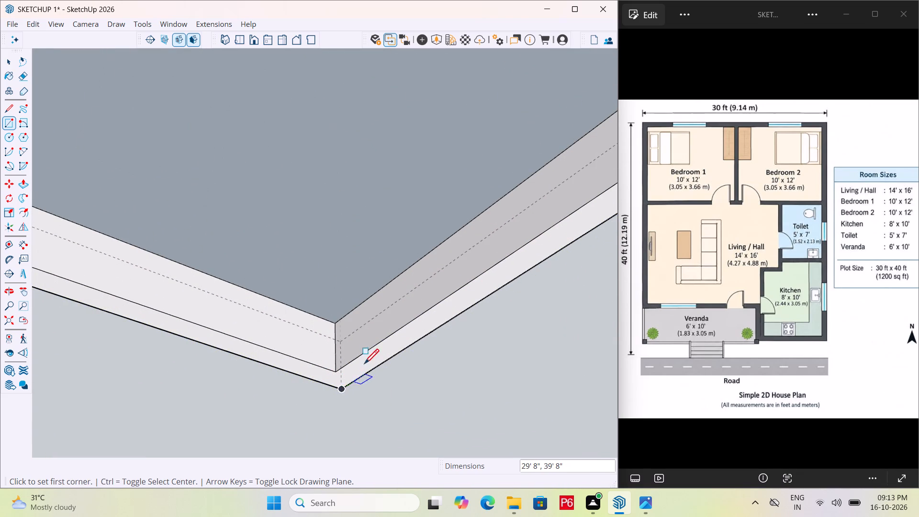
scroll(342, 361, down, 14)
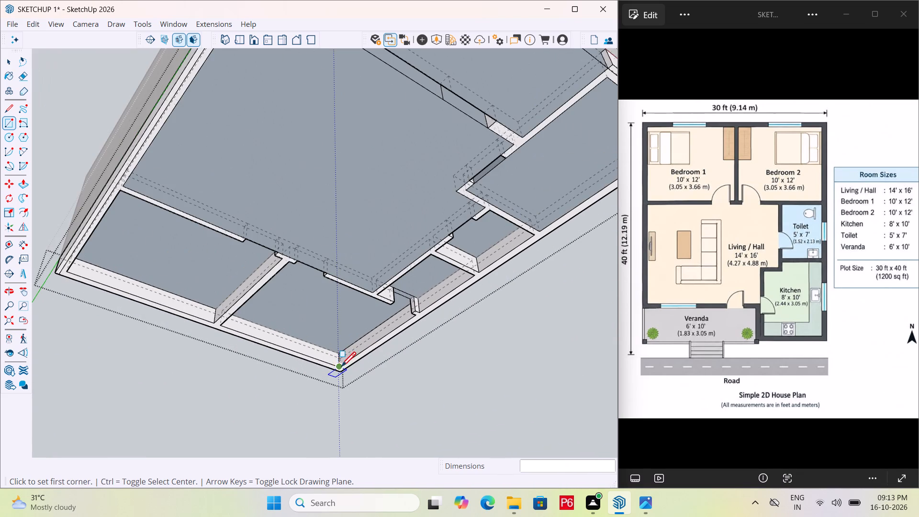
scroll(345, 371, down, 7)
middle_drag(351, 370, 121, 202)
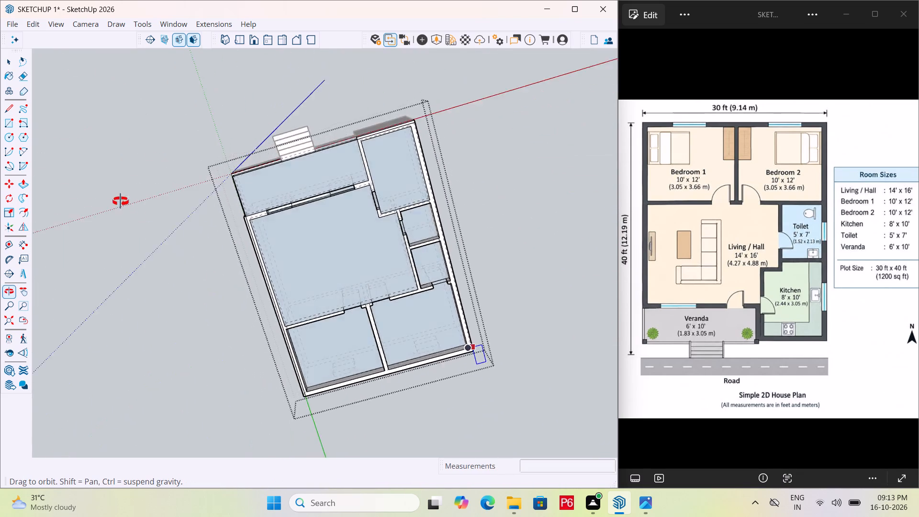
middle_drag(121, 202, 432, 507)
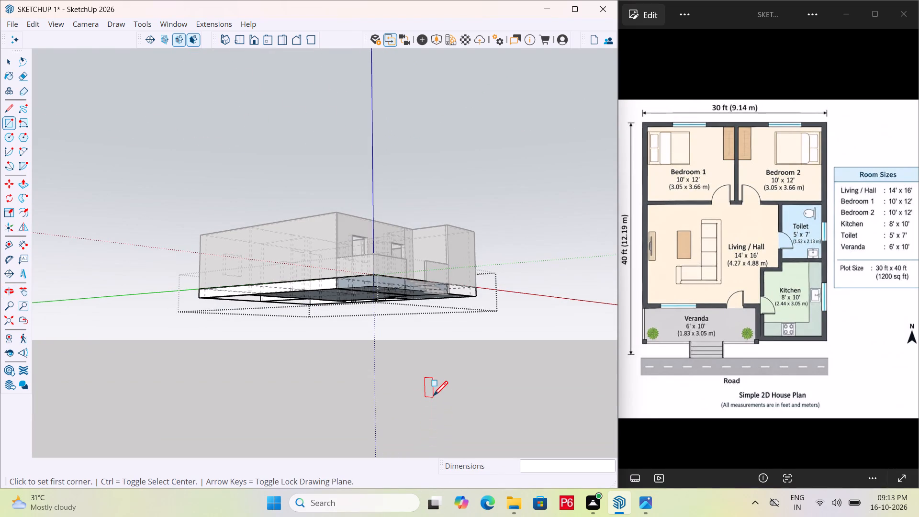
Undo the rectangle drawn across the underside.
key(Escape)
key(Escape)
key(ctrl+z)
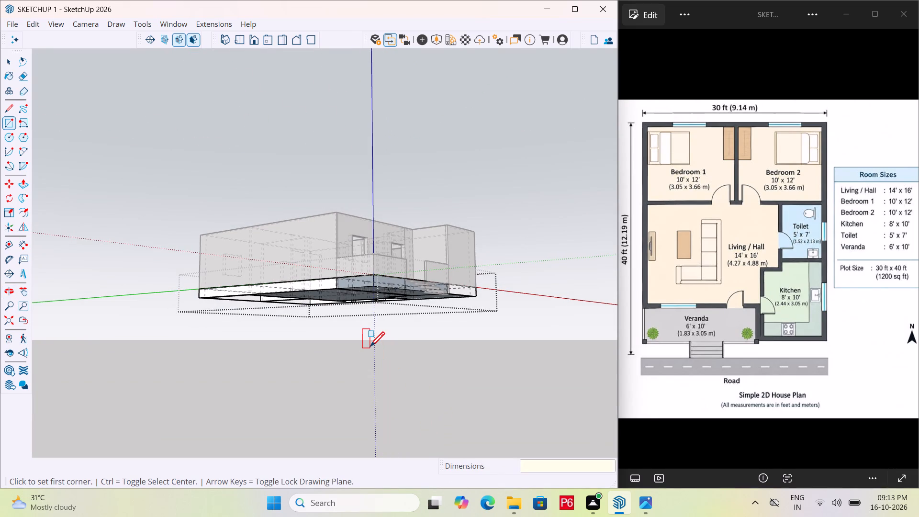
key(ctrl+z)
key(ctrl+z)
Leave the Rectangle tool and close the underside group's editing.
key(Escape)
scroll(421, 332, down, 3)
middle_drag(421, 332, 323, 412)
key(Escape)
key(space)
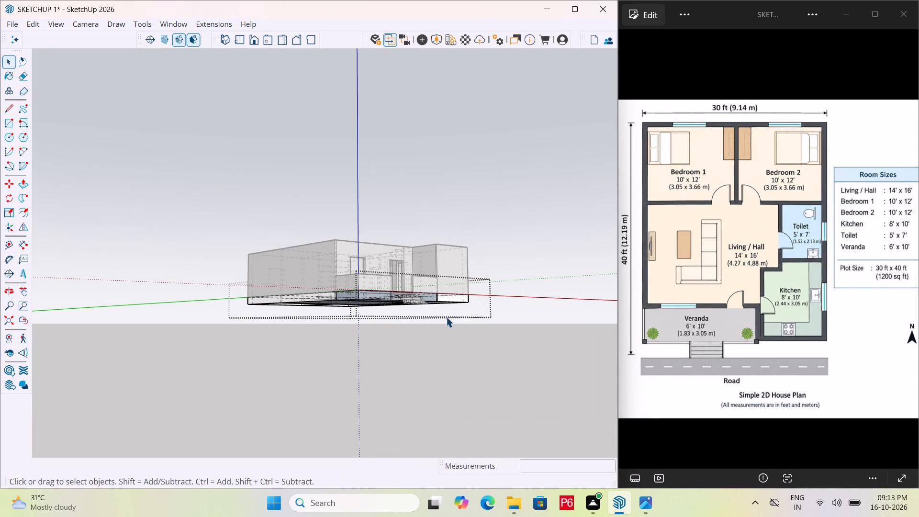
key(space)
key(space)
middle_drag(484, 246, 528, 420)
scroll(478, 282, down, 1)
double_click(522, 292)
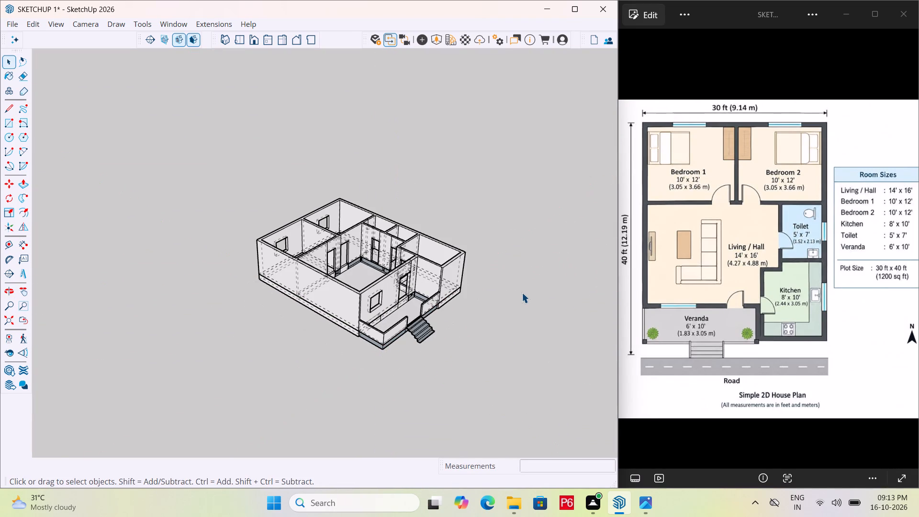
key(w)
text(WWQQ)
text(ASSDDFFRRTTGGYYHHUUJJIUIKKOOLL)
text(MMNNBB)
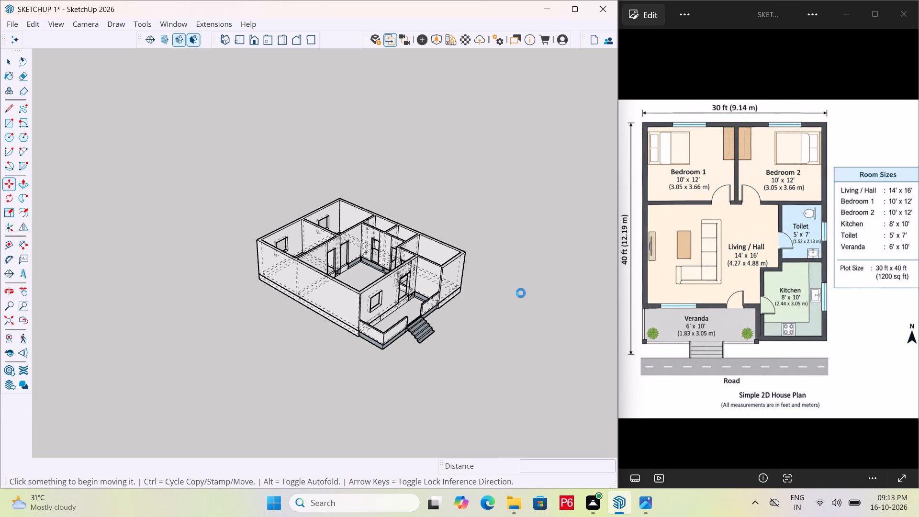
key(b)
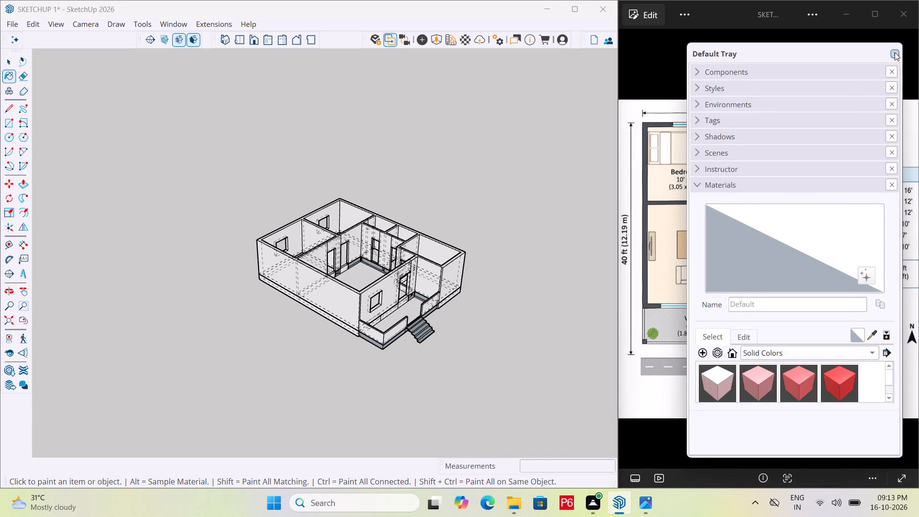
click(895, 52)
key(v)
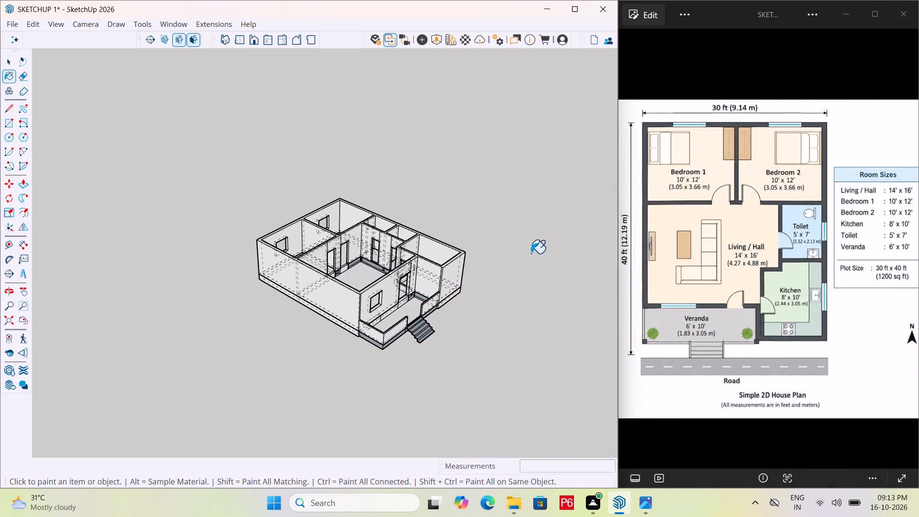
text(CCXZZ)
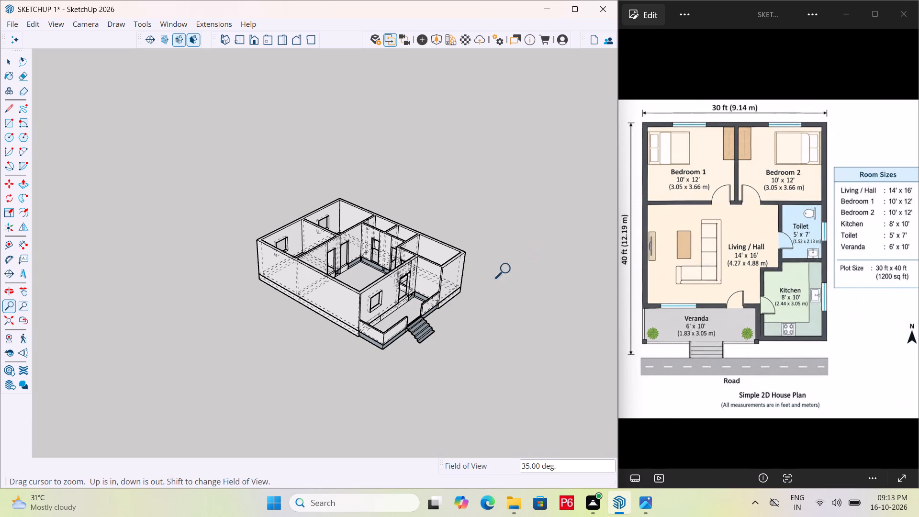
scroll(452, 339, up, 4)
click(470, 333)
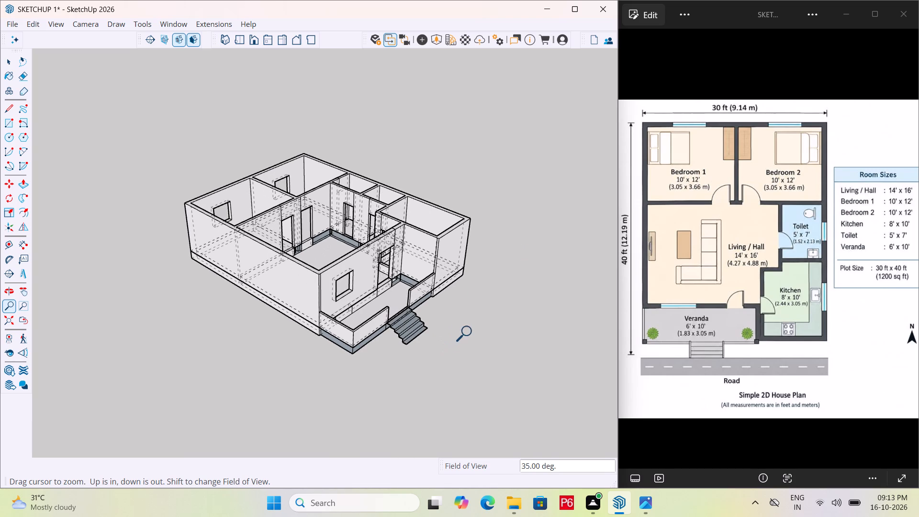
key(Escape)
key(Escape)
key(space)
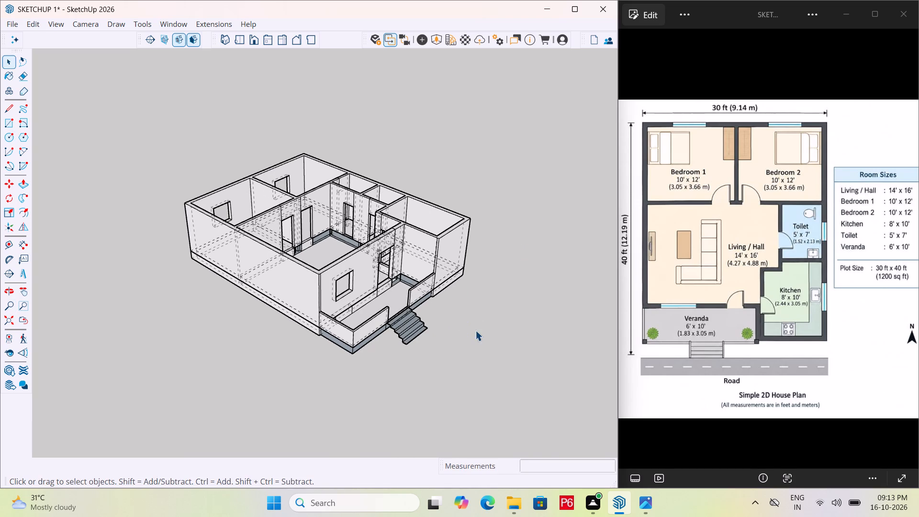
Examine the house from several sides, including the base from below and the entrance steps at the veranda.
scroll(446, 258, down, 1)
middle_drag(446, 258, 178, 274)
middle_drag(427, 267, 277, 262)
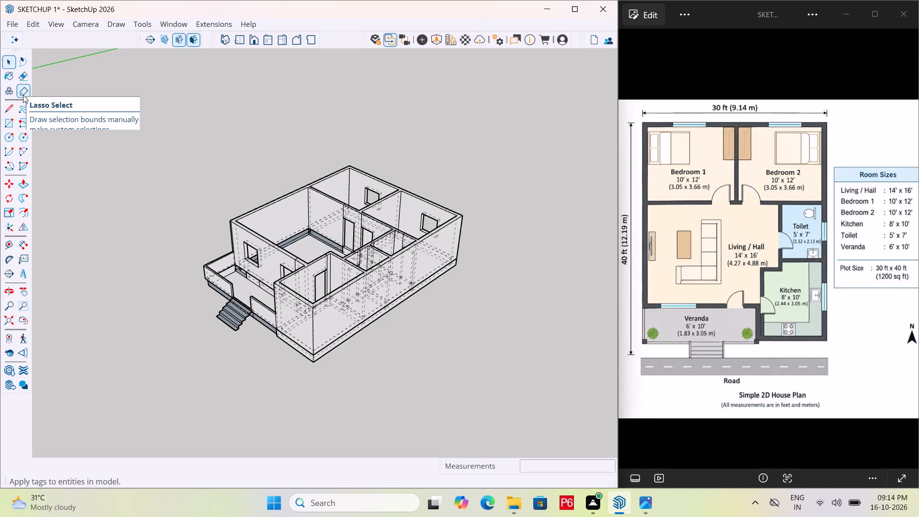
right_click(174, 100)
click(371, 93)
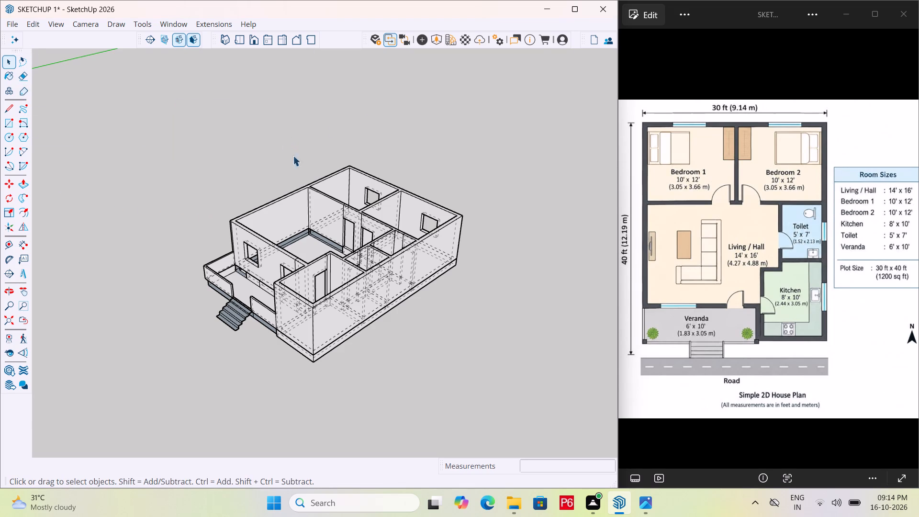
middle_drag(255, 281, 282, 278)
middle_drag(282, 278, 507, 270)
click(59, 24)
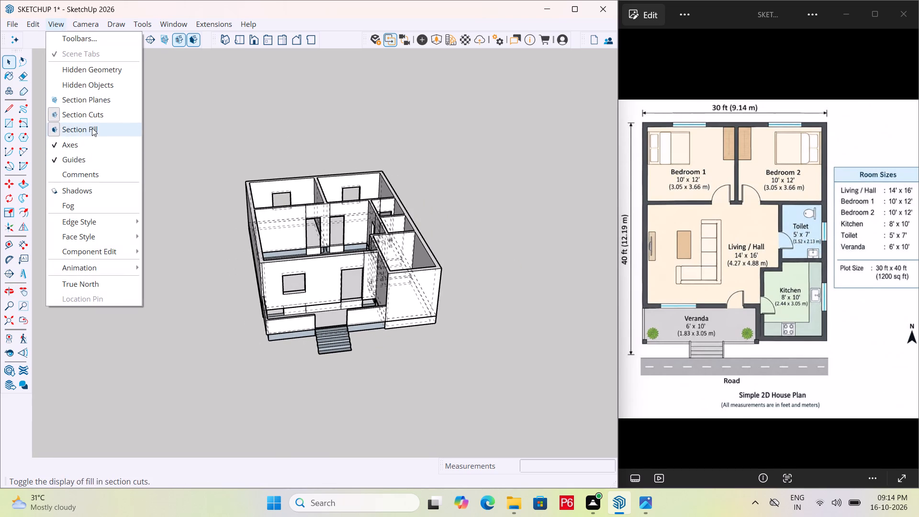
click(173, 110)
middle_drag(151, 141, 155, 143)
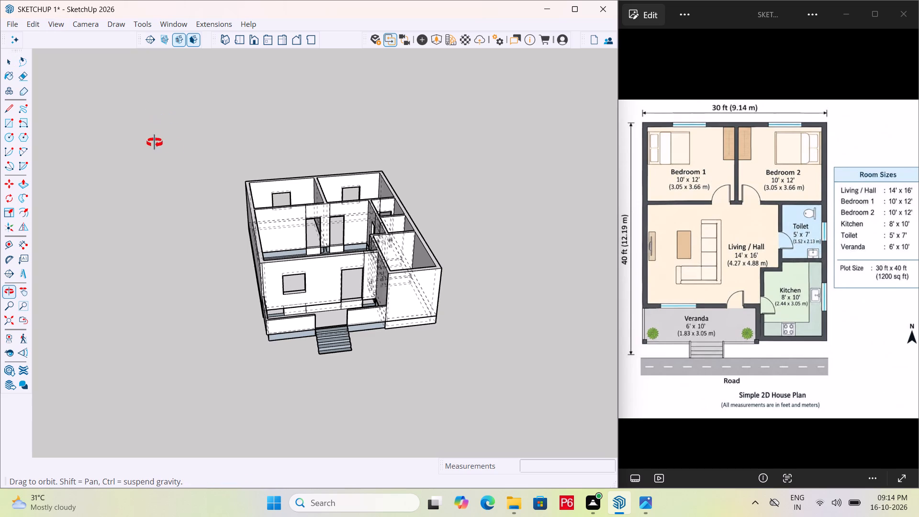
middle_drag(155, 143, 321, 167)
scroll(407, 344, up, 2)
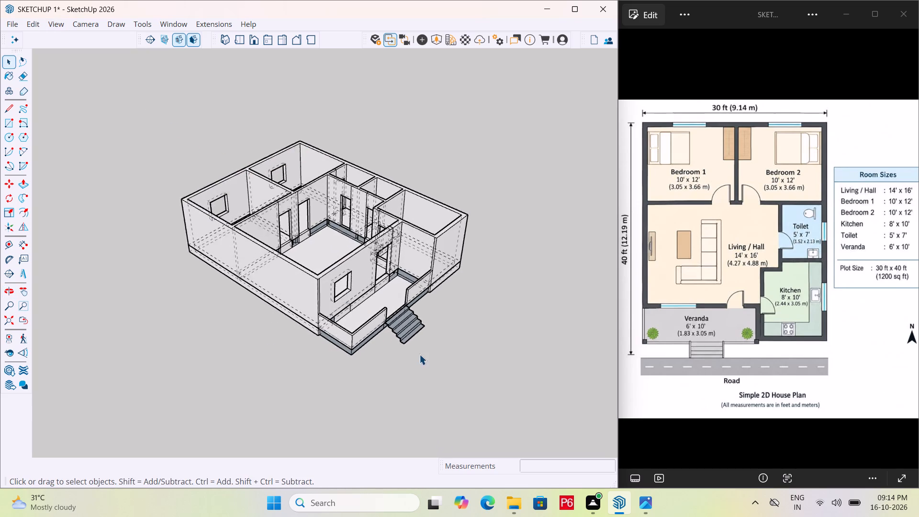
scroll(419, 354, up, 4)
middle_drag(400, 323, 433, 56)
scroll(395, 319, up, 1)
scroll(406, 163, up, 7)
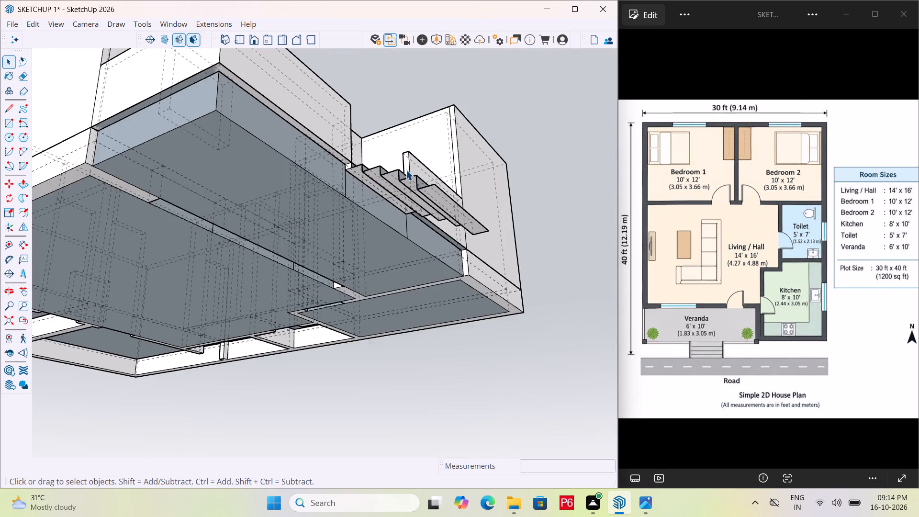
middle_drag(331, 186, 314, 333)
middle_drag(383, 270, 339, 361)
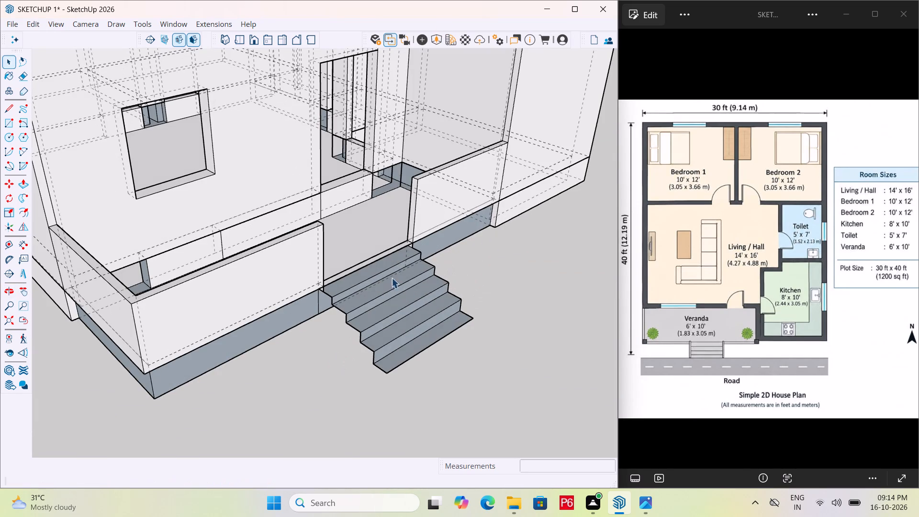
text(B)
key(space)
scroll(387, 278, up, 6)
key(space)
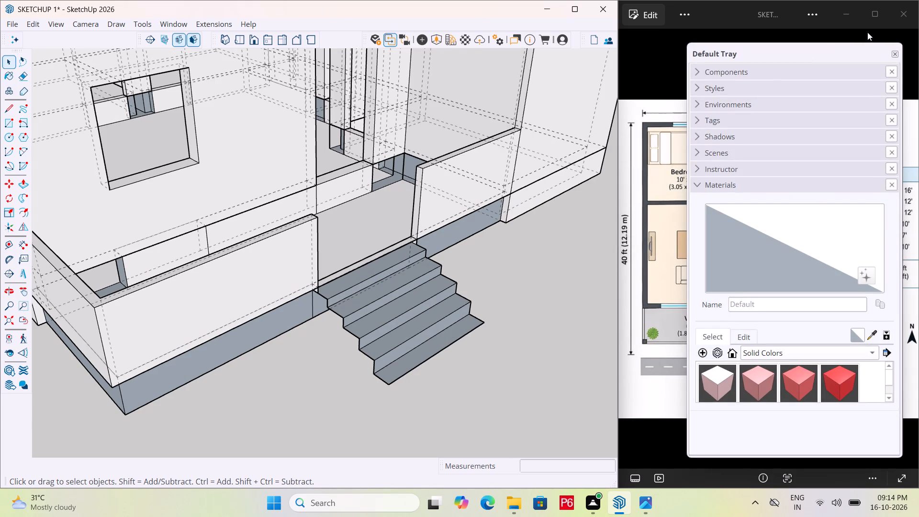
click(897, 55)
Open the entrance steps group for editing and select its top tread together with its edges.
scroll(377, 290, up, 5)
double_click(342, 280)
double_click(342, 278)
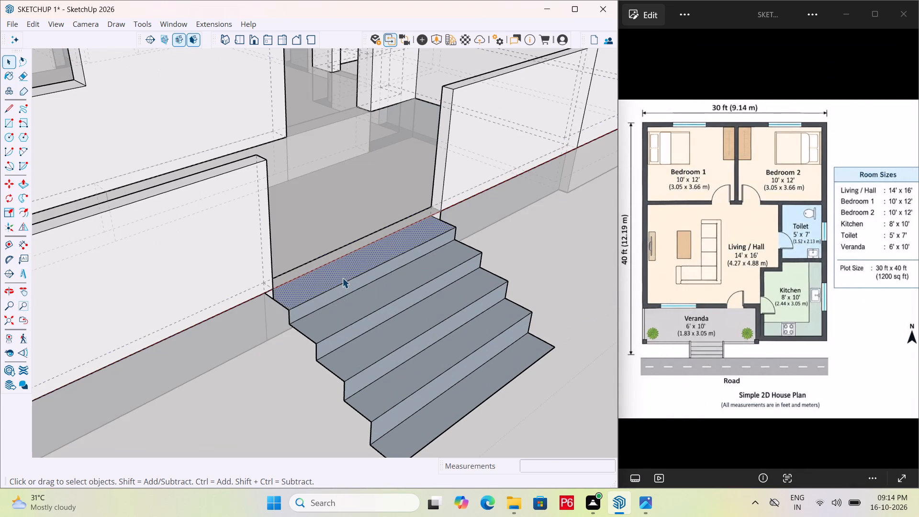
middle_drag(306, 288, 348, 127)
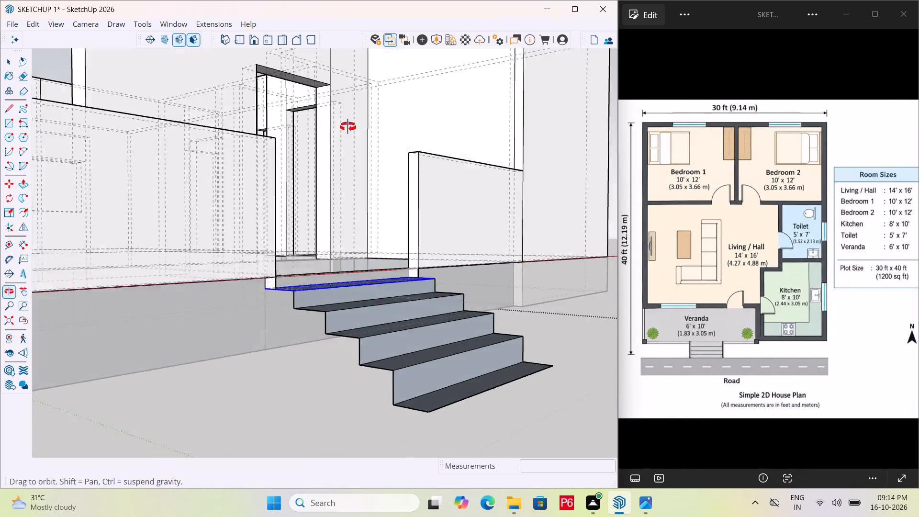
middle_drag(348, 127, 377, 31)
middle_drag(265, 332, 199, 494)
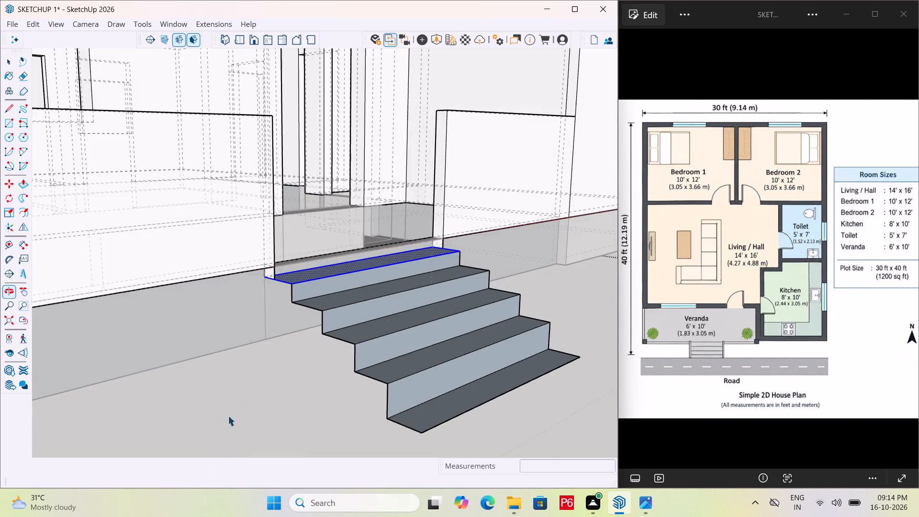
middle_drag(328, 221, 325, 323)
scroll(264, 124, down, 7)
middle_drag(264, 162, 249, 272)
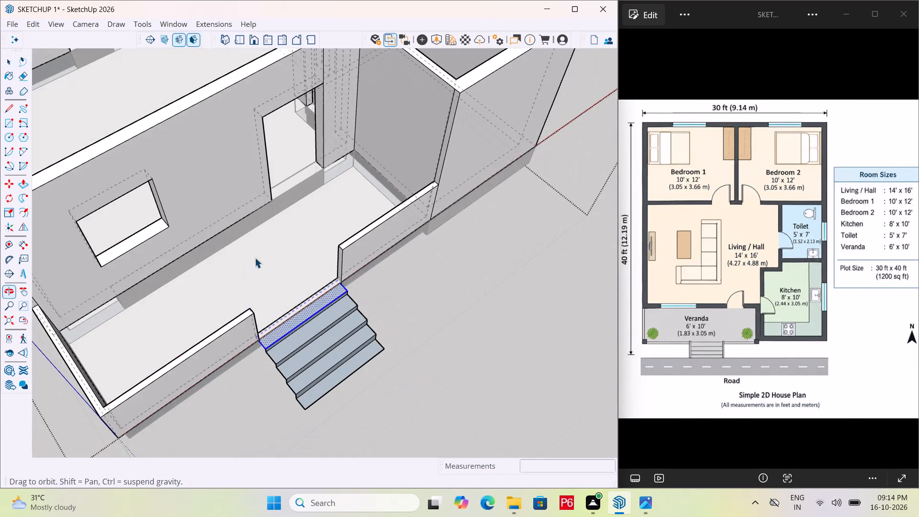
middle_drag(425, 231, 346, 180)
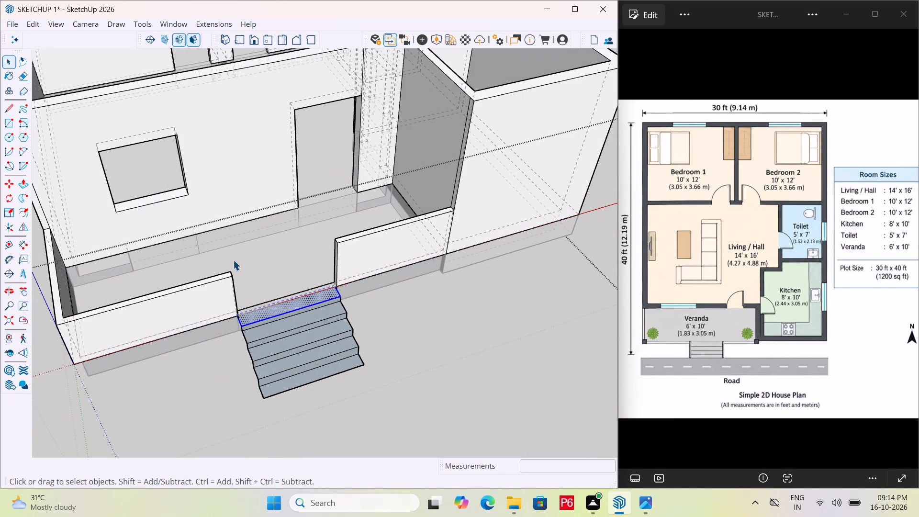
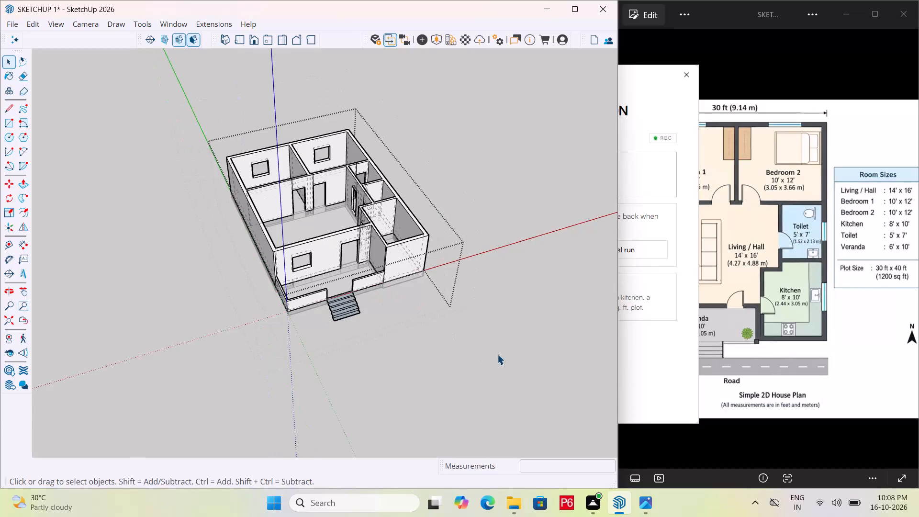
Close the entrance steps group's editing and save the model.
click(510, 336)
click(504, 325)
key(ctrl+s)
key(ctrl+s)
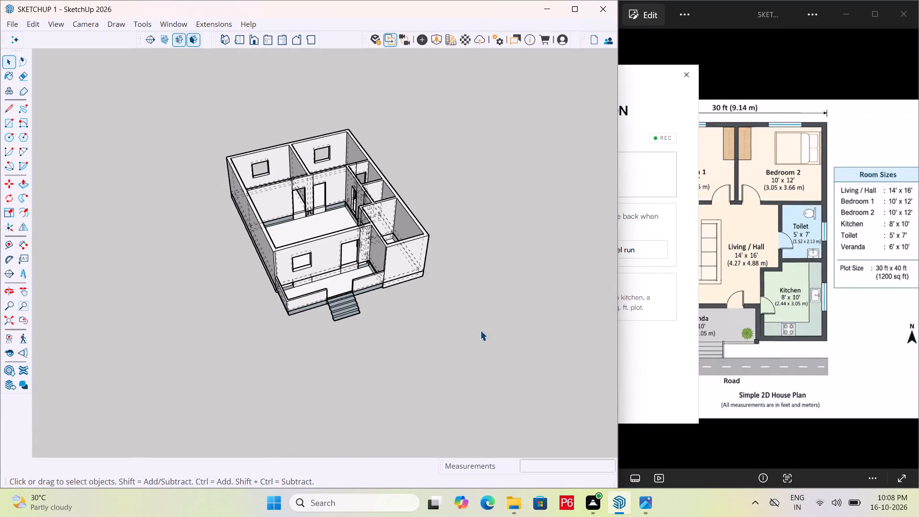
Examine the house from beneath, around the base and from the veranda side.
click(860, 194)
scroll(377, 268, up, 5)
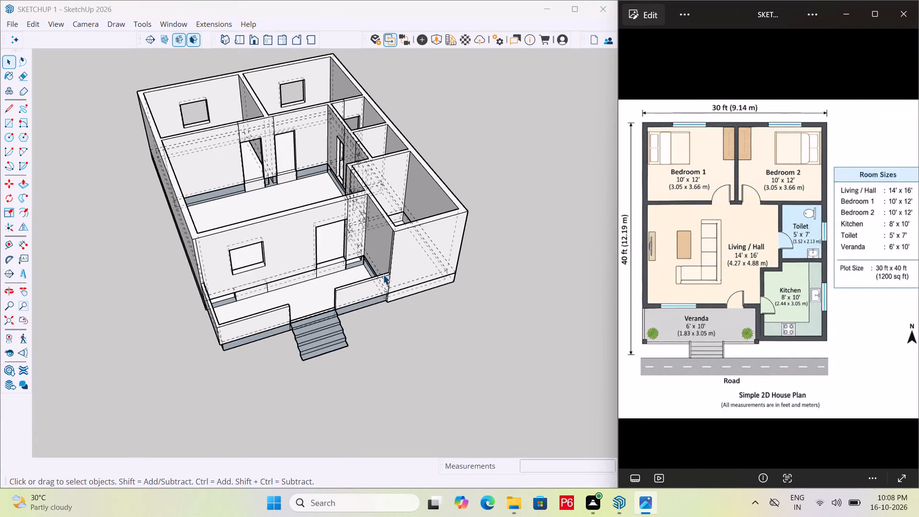
middle_drag(381, 276, 441, 114)
middle_drag(217, 302, 350, 116)
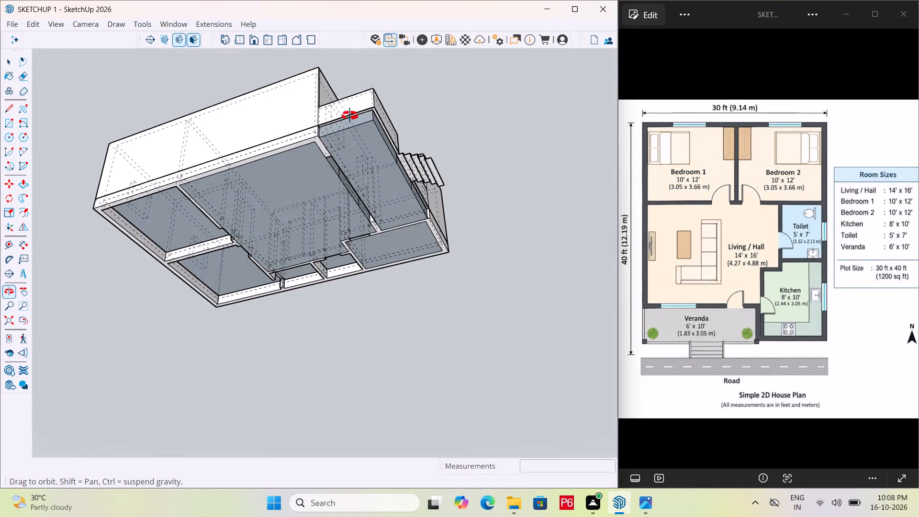
middle_drag(350, 116, 294, 310)
scroll(406, 169, down, 5)
middle_drag(354, 274, 260, 454)
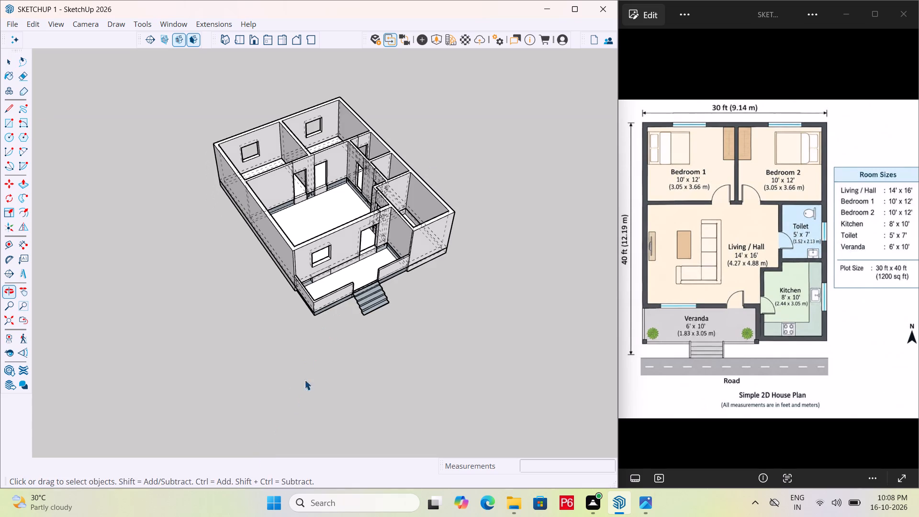
middle_drag(359, 292, 194, 318)
middle_drag(416, 250, 443, 283)
Draw a 30' by 40' rectangle across the wall tops, from the kitchen's outer front corner to the opposite corner of Bedroom 1.
click(421, 286)
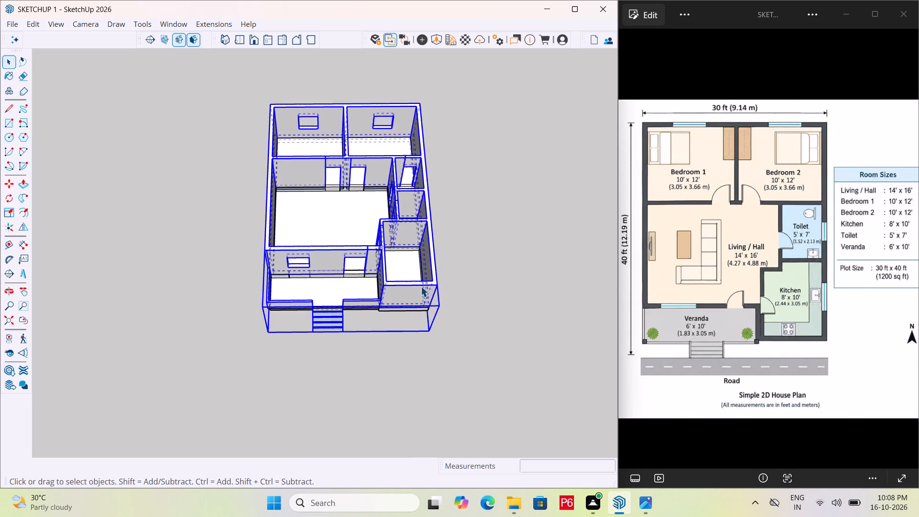
double_click(460, 289)
key(r)
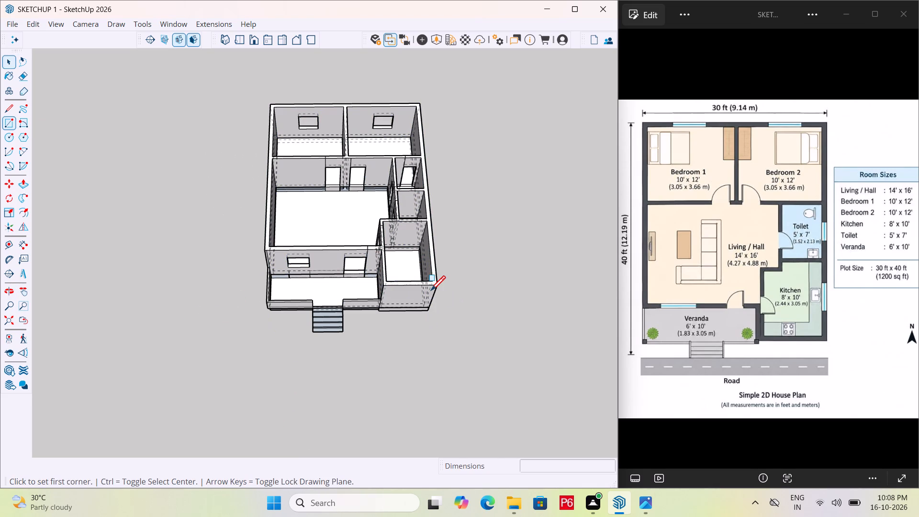
scroll(437, 283, up, 4)
click(436, 290)
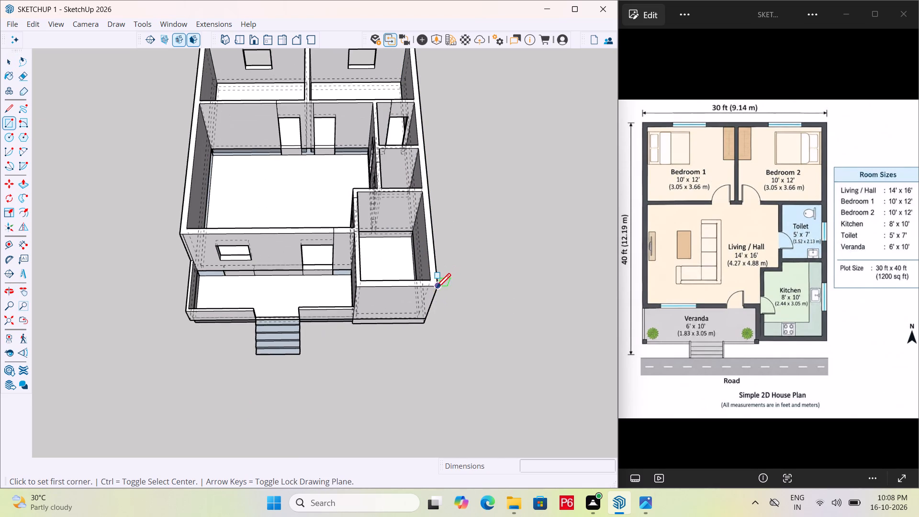
scroll(384, 241, down, 5)
scroll(296, 129, up, 5)
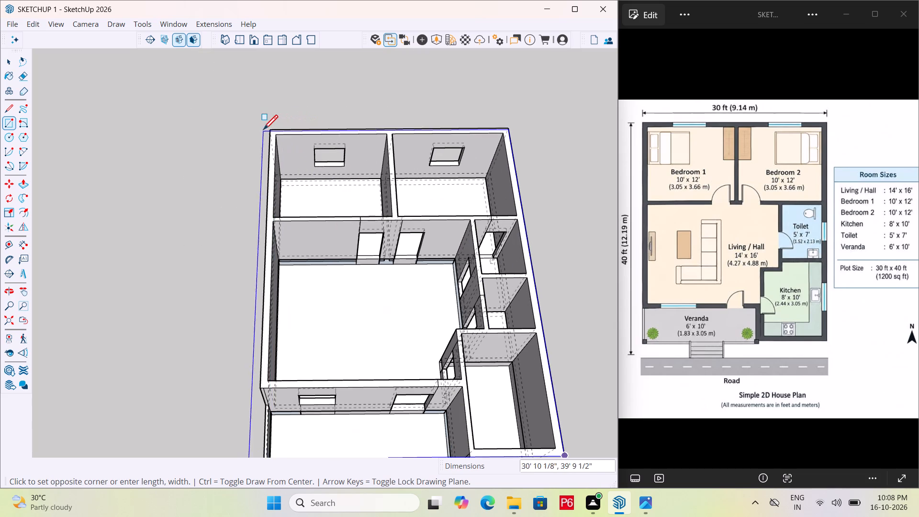
double_click(271, 127)
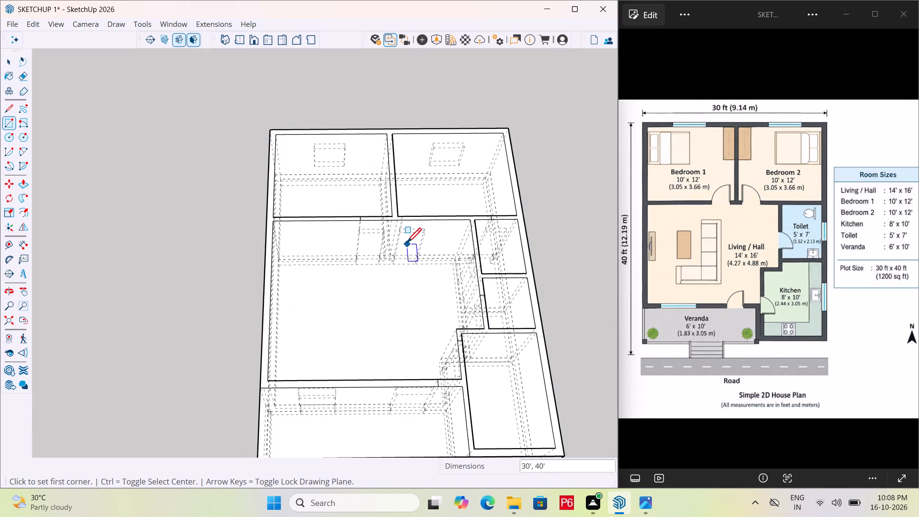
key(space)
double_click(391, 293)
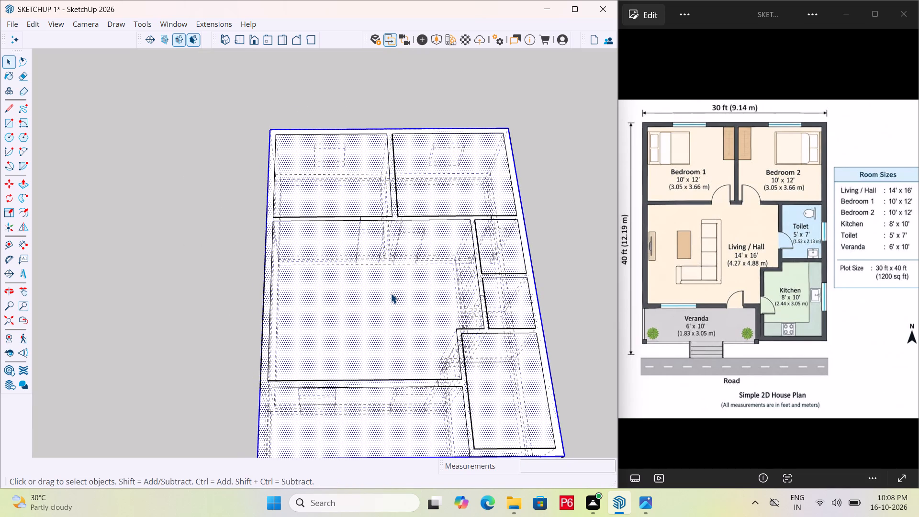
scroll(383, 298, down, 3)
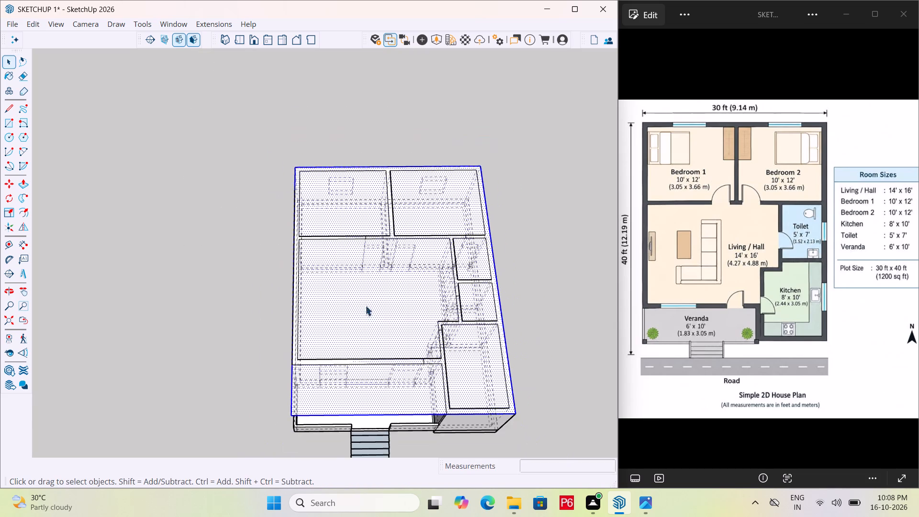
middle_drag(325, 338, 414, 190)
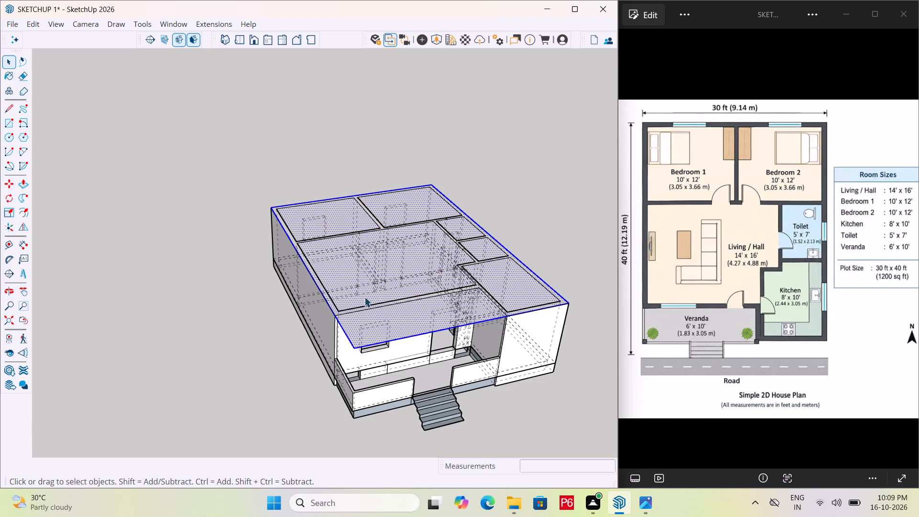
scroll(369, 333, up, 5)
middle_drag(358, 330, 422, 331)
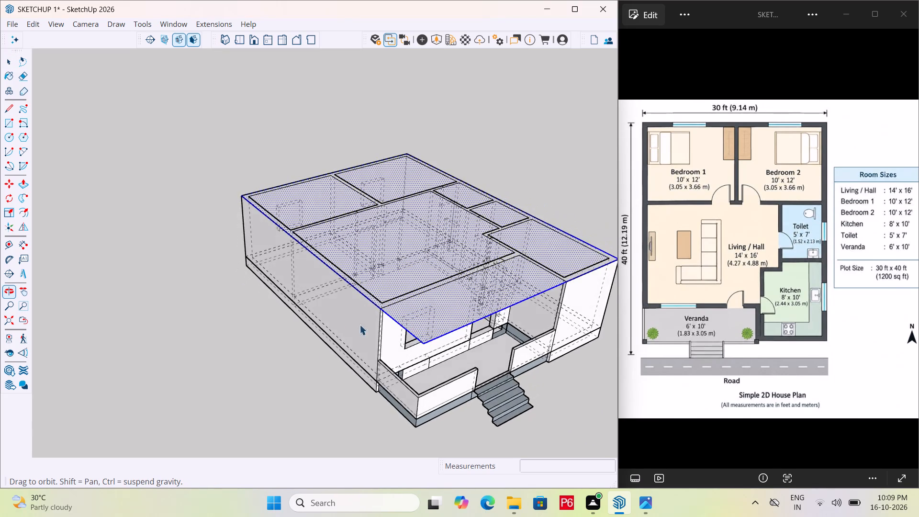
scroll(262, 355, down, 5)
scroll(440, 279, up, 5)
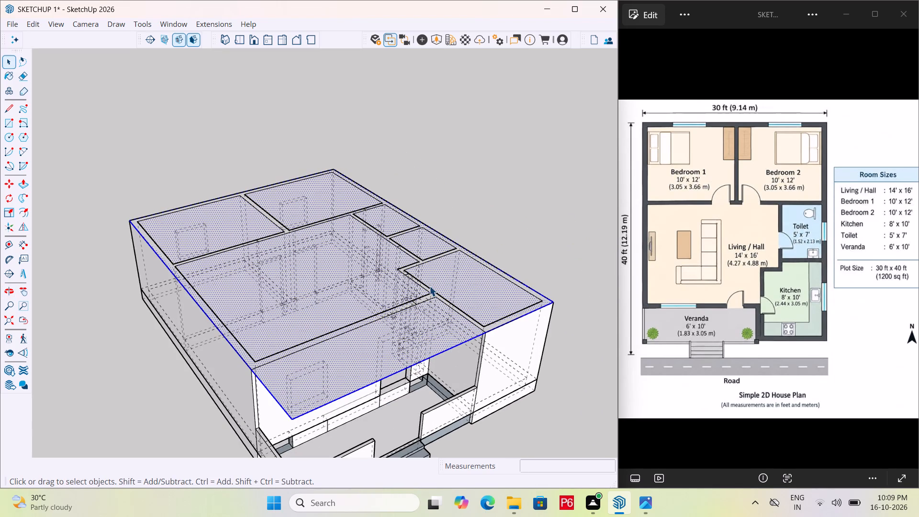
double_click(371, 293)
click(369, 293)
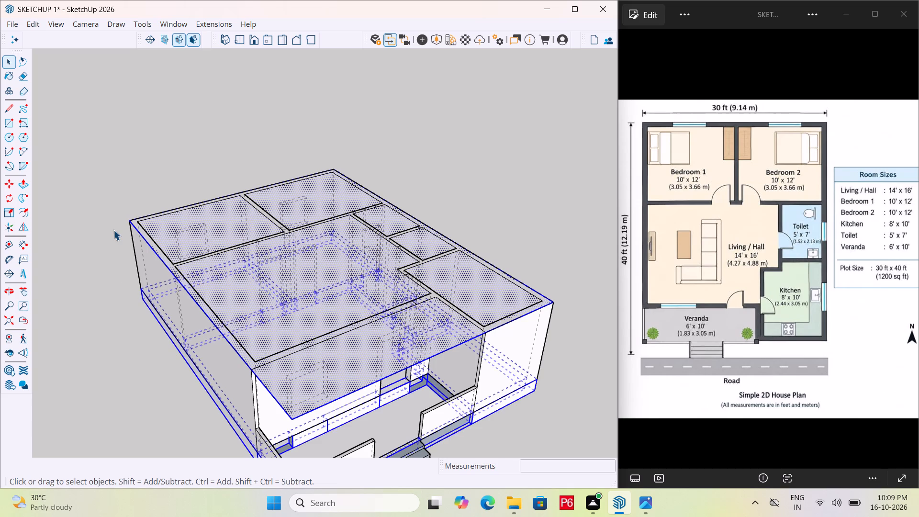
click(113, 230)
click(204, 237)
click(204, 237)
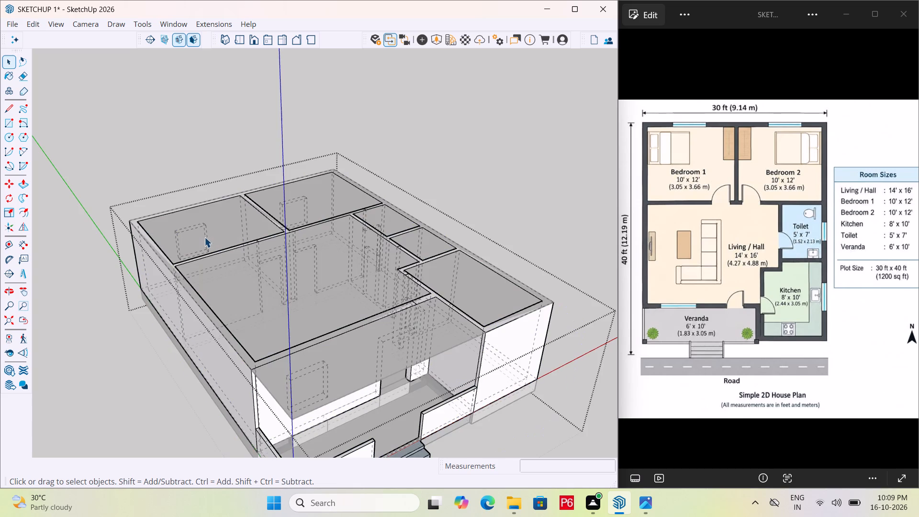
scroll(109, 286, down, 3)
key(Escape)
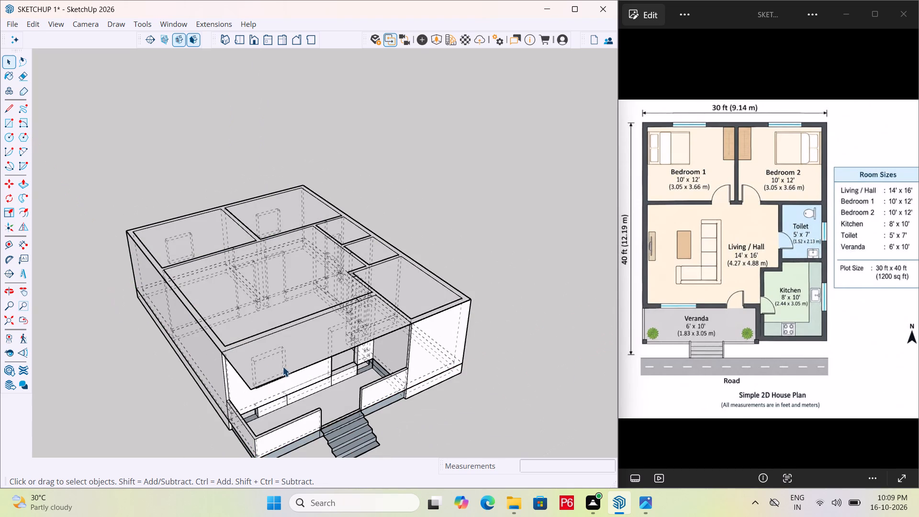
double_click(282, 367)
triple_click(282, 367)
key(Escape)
Extrude the roof rectangle 6" upward with Push/Pull and close the group's editing.
click(258, 371)
click(253, 374)
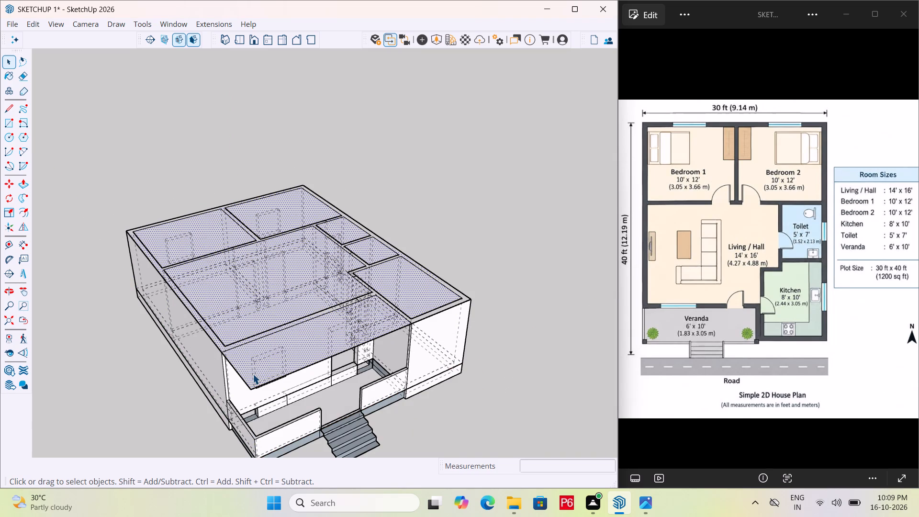
click(253, 374)
scroll(275, 378, up, 3)
middle_drag(280, 377, 351, 381)
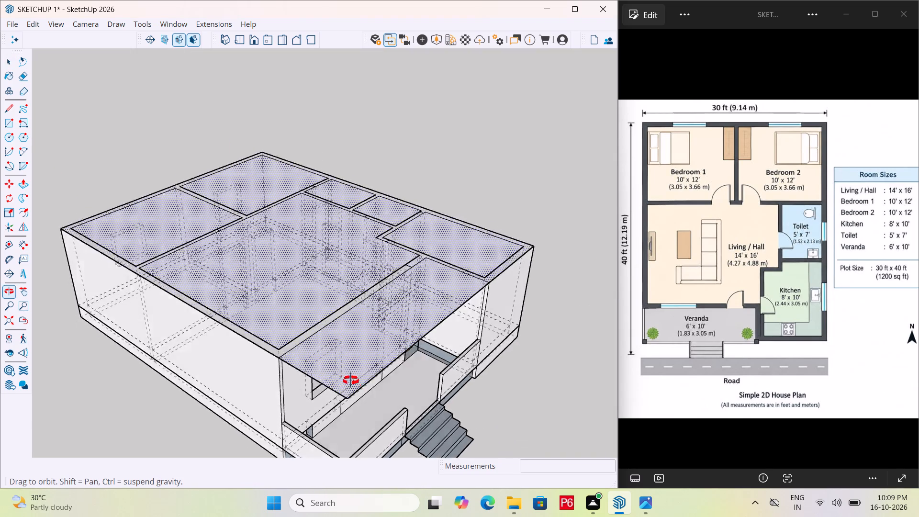
middle_drag(351, 381, 260, 417)
middle_drag(234, 398, 252, 286)
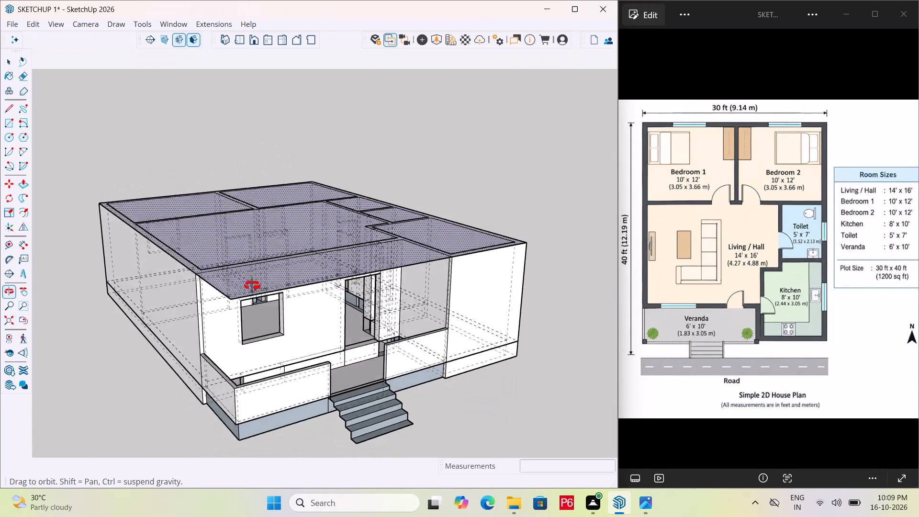
middle_drag(252, 286, 229, 374)
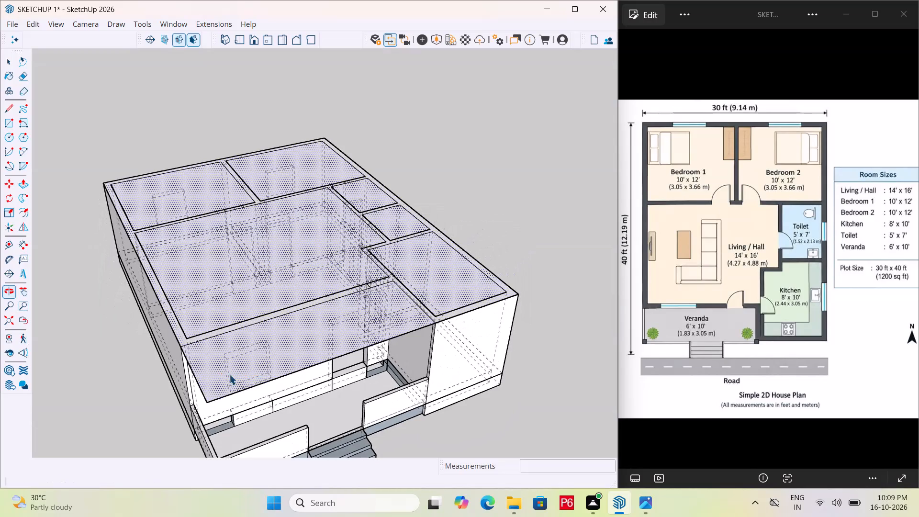
key(p)
click(248, 355)
click(249, 356)
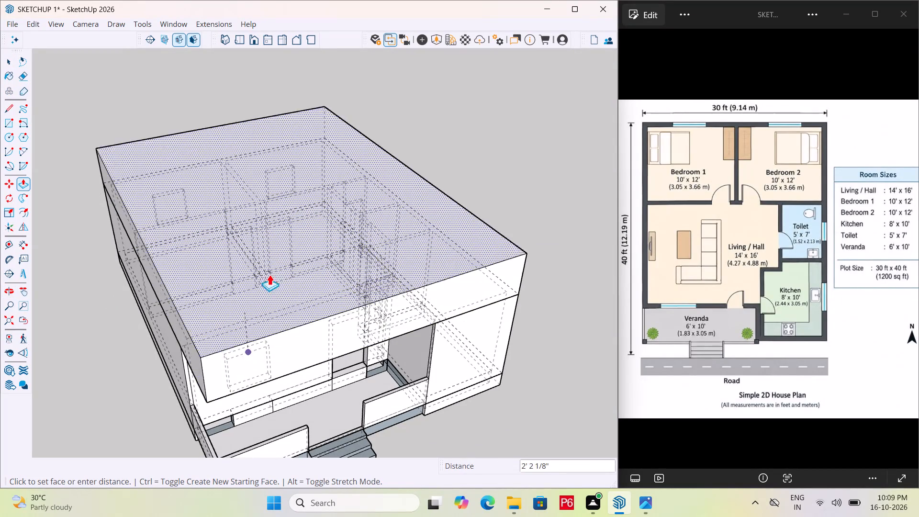
middle_drag(277, 302, 314, 248)
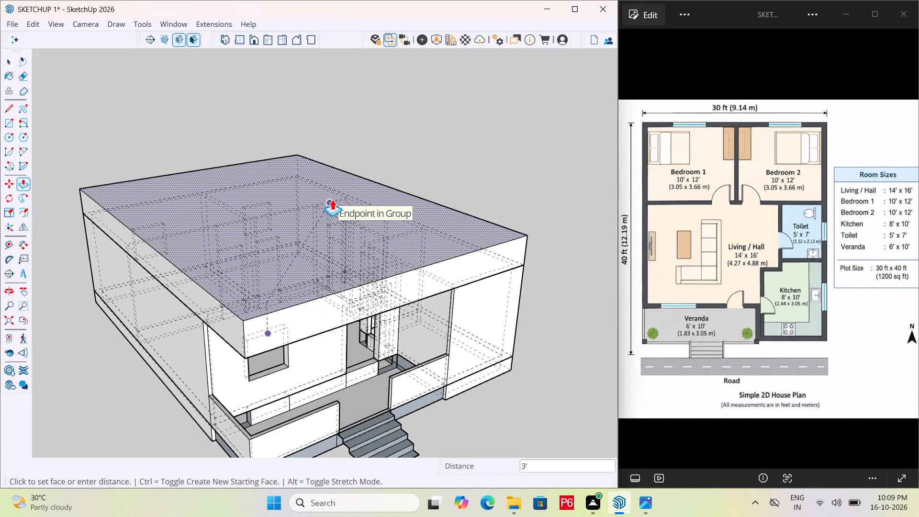
text(6")
key(Return)
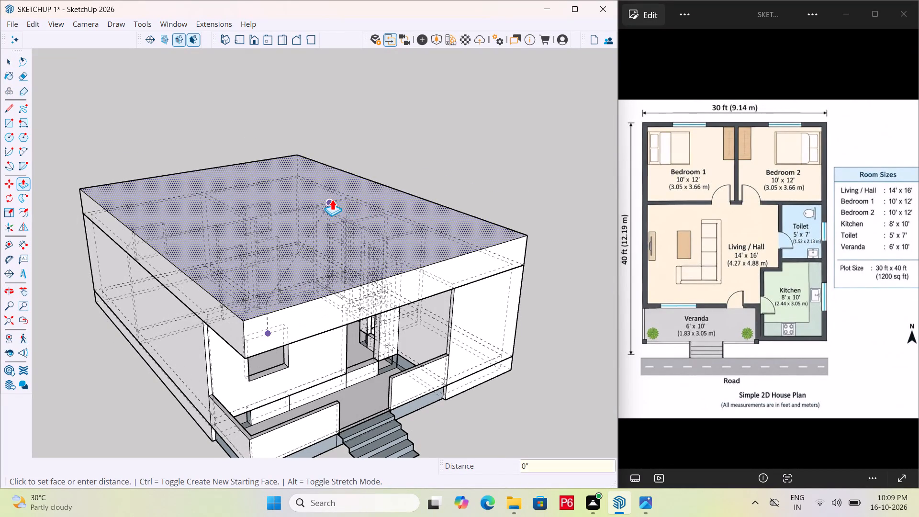
key(Escape)
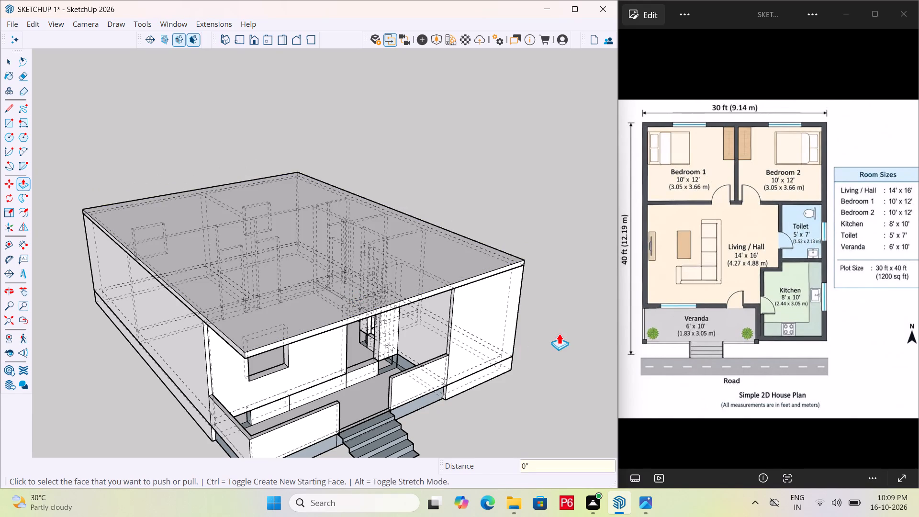
key(space)
double_click(559, 333)
Examine the roofed house from the front, both sides and below.
scroll(493, 316, down, 2)
middle_drag(493, 316, 219, 283)
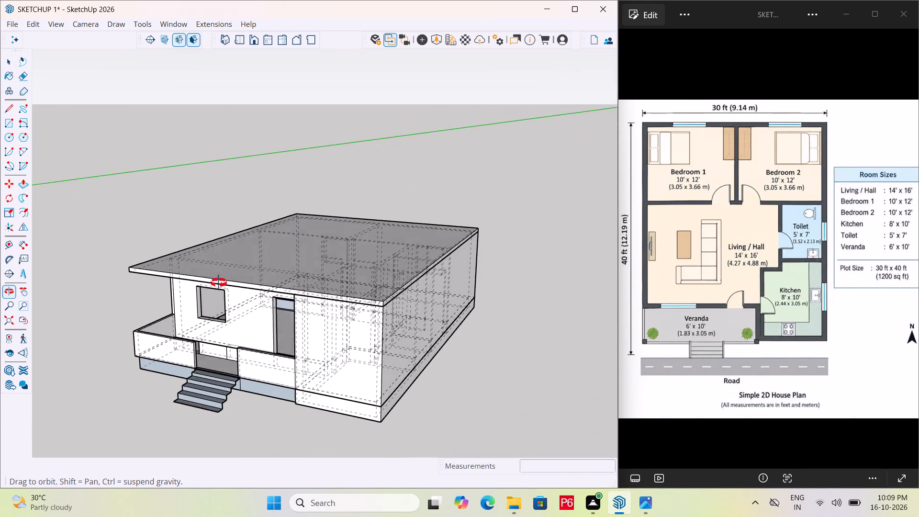
middle_drag(219, 283, 434, 306)
middle_drag(278, 352, 370, 230)
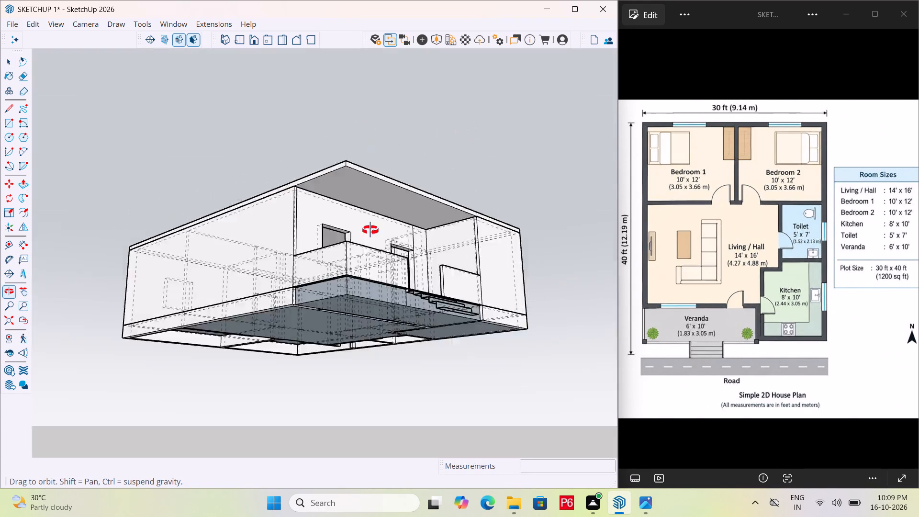
middle_drag(370, 230, 344, 340)
scroll(366, 263, down, 2)
middle_drag(361, 275, 317, 340)
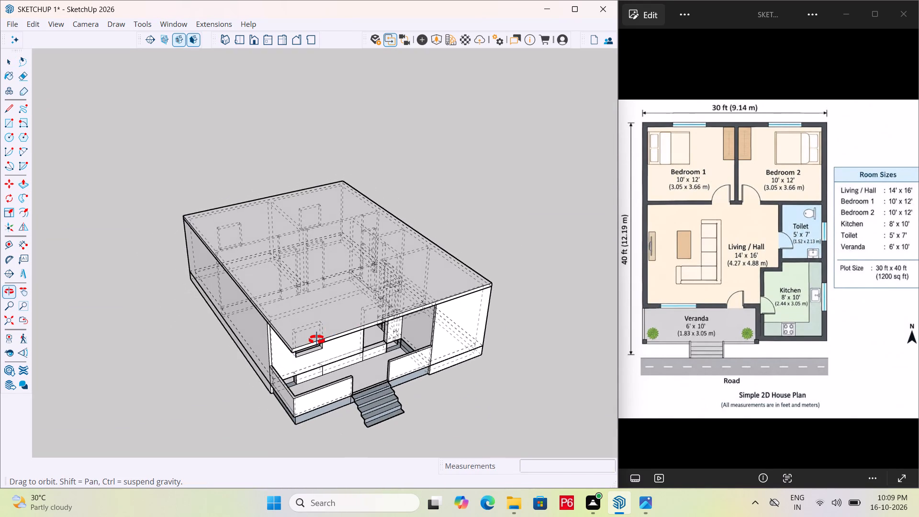
middle_drag(317, 340, 314, 342)
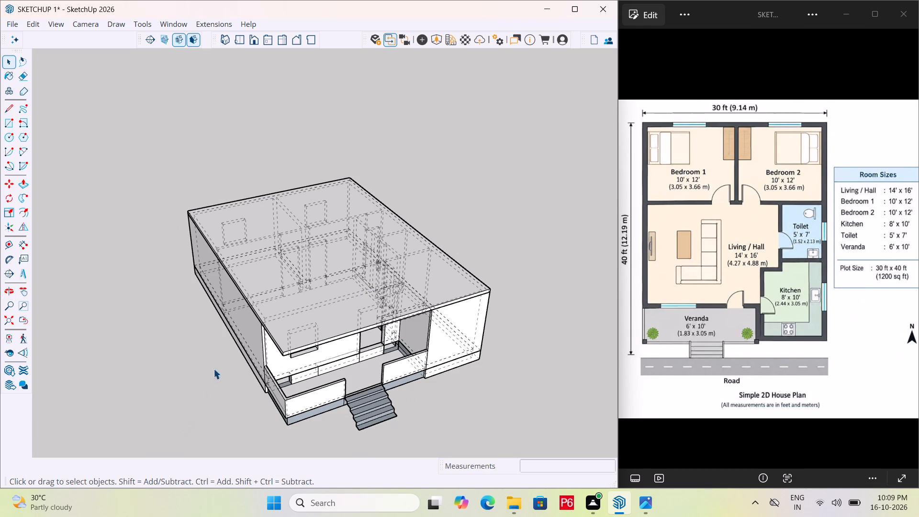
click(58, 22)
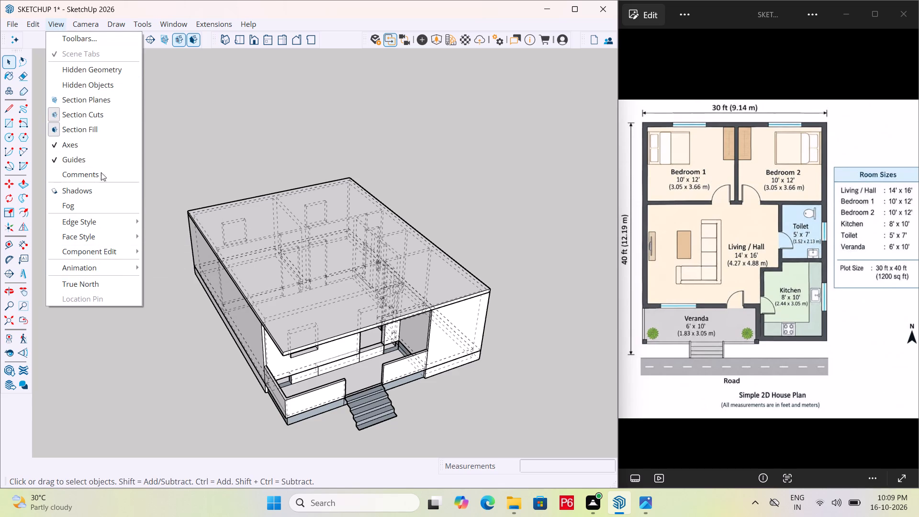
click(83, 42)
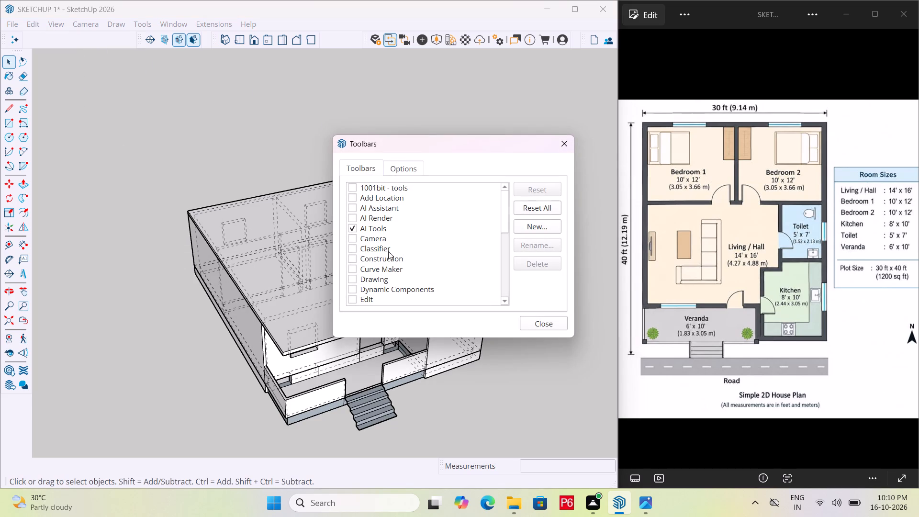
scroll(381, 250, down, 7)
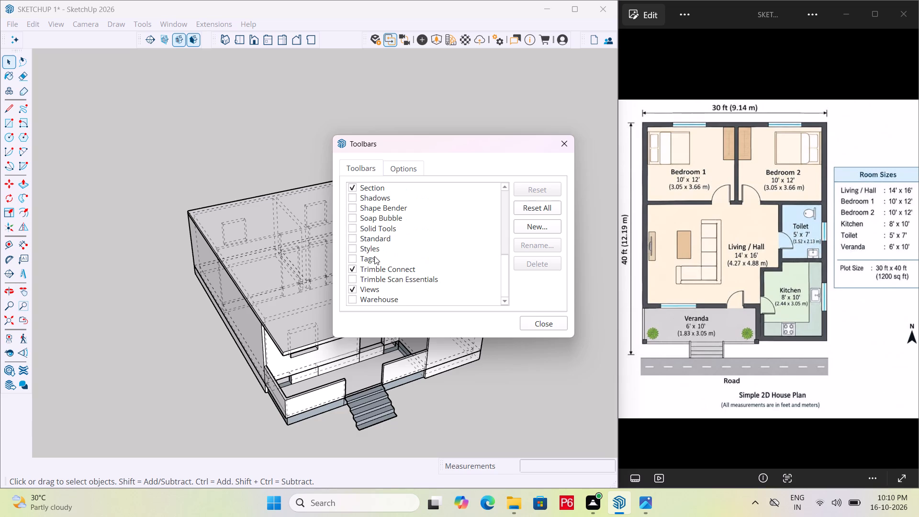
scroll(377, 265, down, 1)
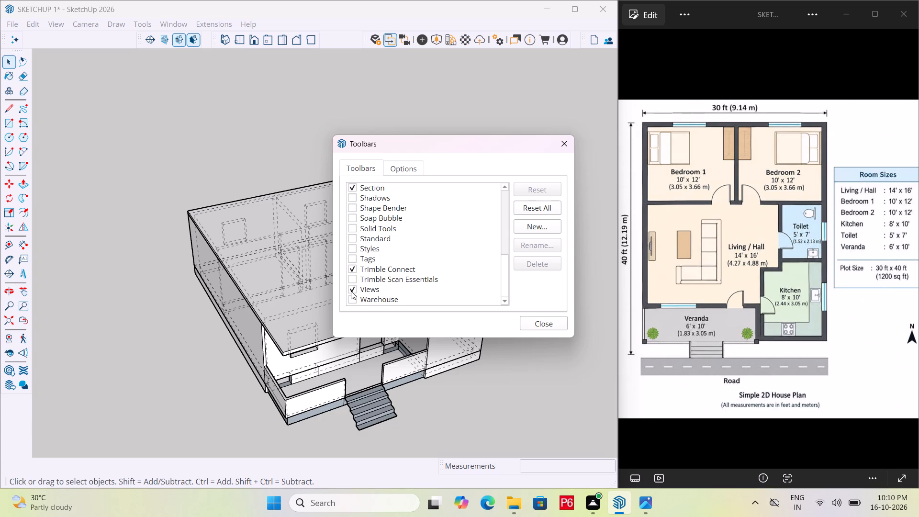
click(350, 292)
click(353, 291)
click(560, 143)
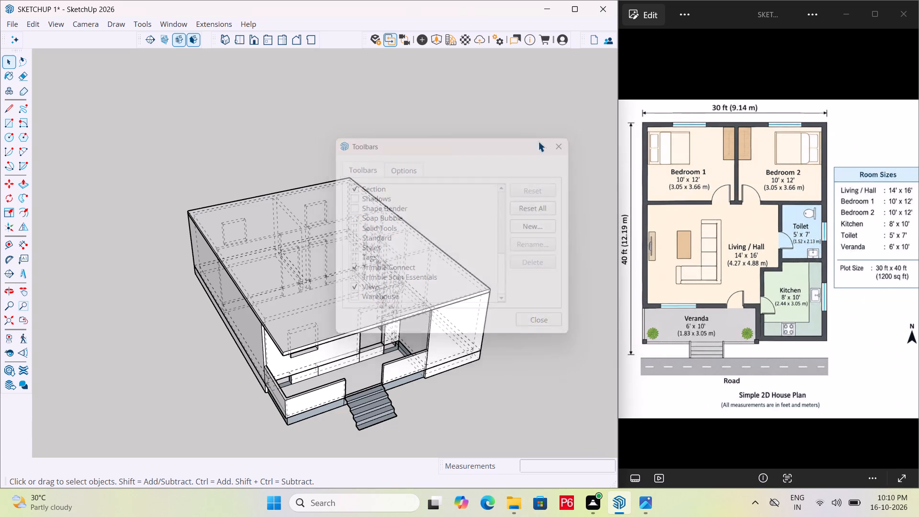
Examine the house in the standard isometric, top, front, right, left, back and bottom views, then around its veranda side.
click(224, 40)
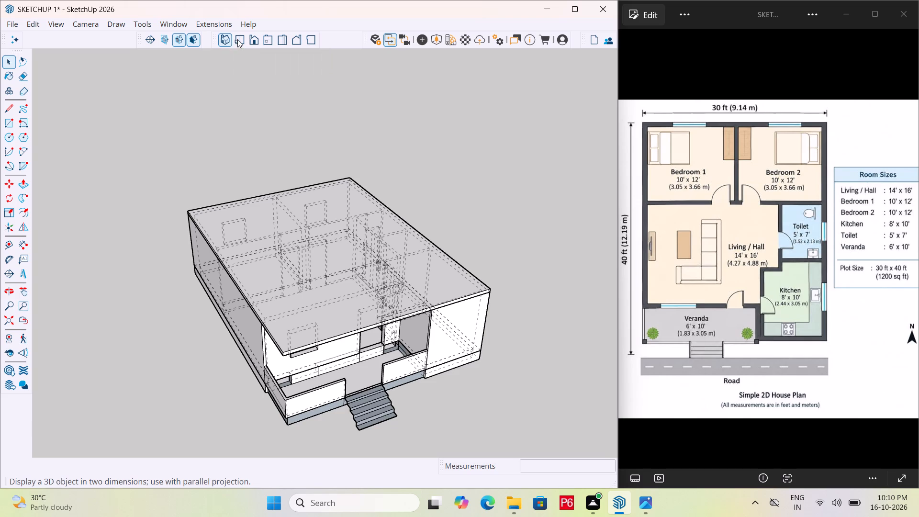
click(237, 39)
click(251, 39)
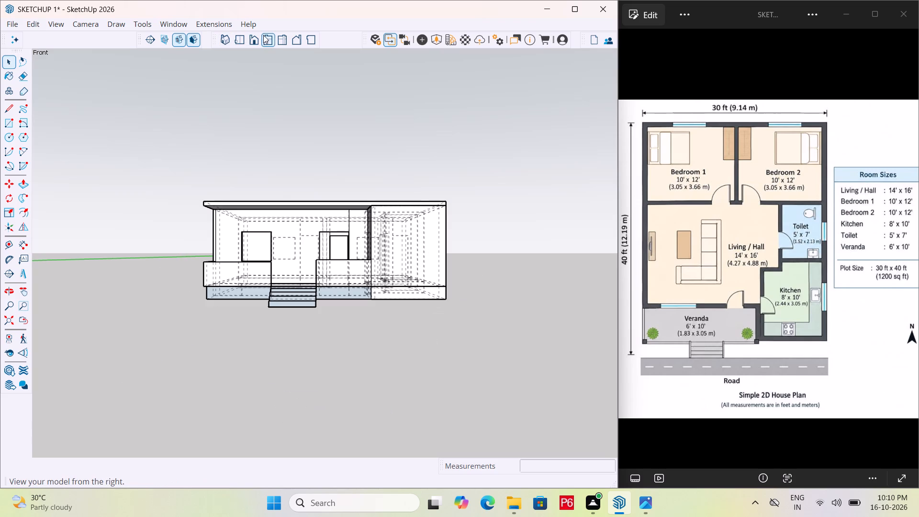
click(274, 41)
click(282, 42)
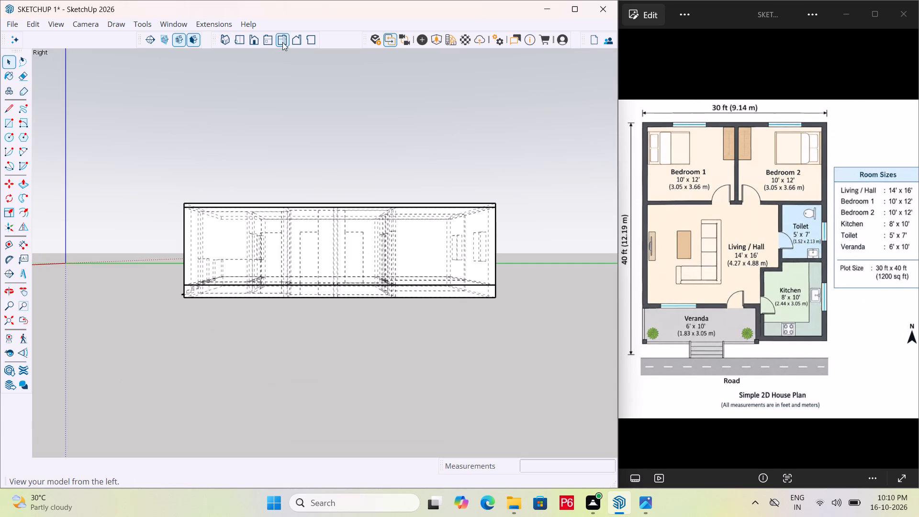
click(296, 42)
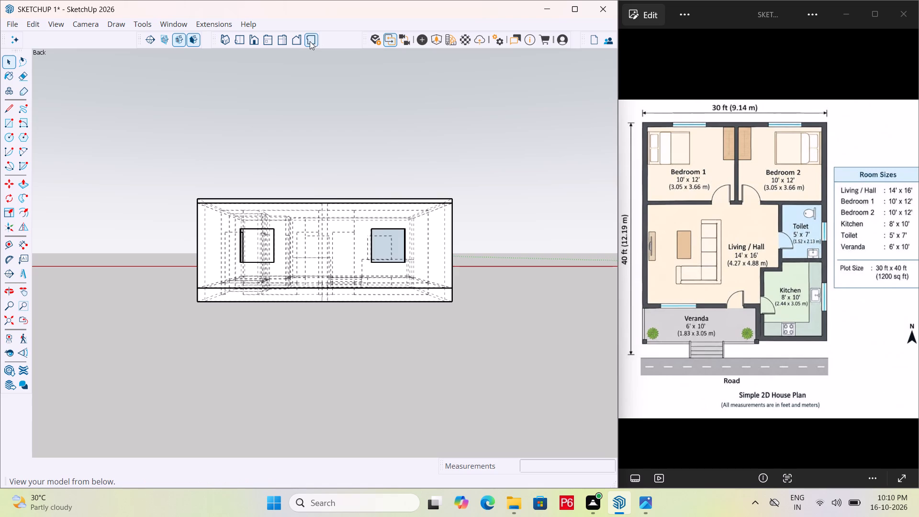
click(310, 41)
click(229, 40)
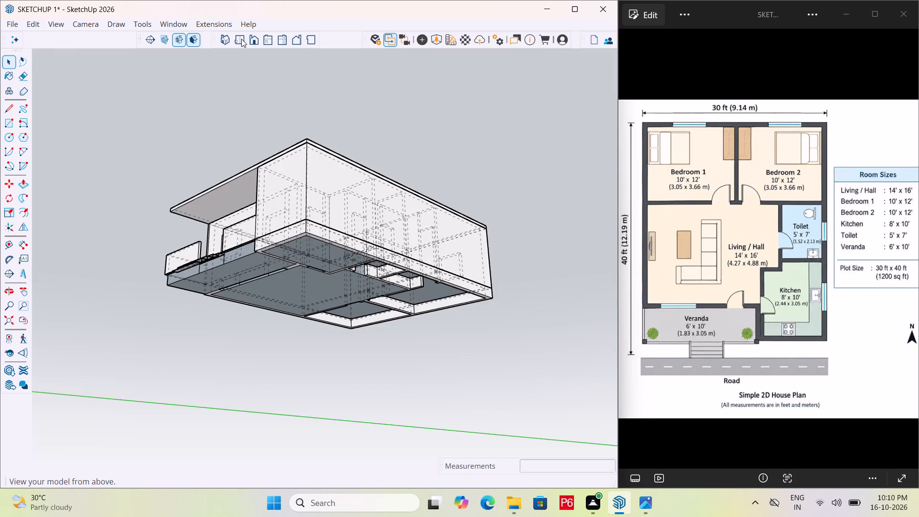
click(241, 39)
click(228, 40)
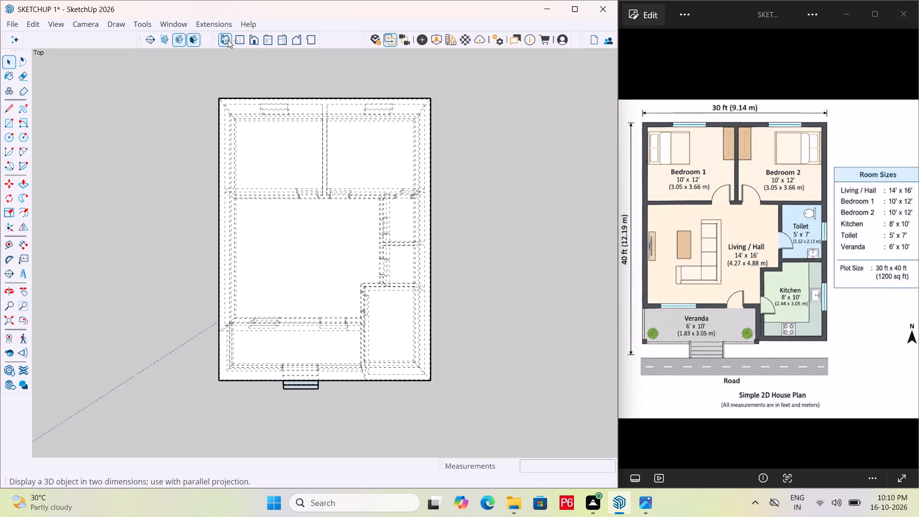
middle_drag(158, 278, 448, 247)
middle_drag(186, 256, 226, 258)
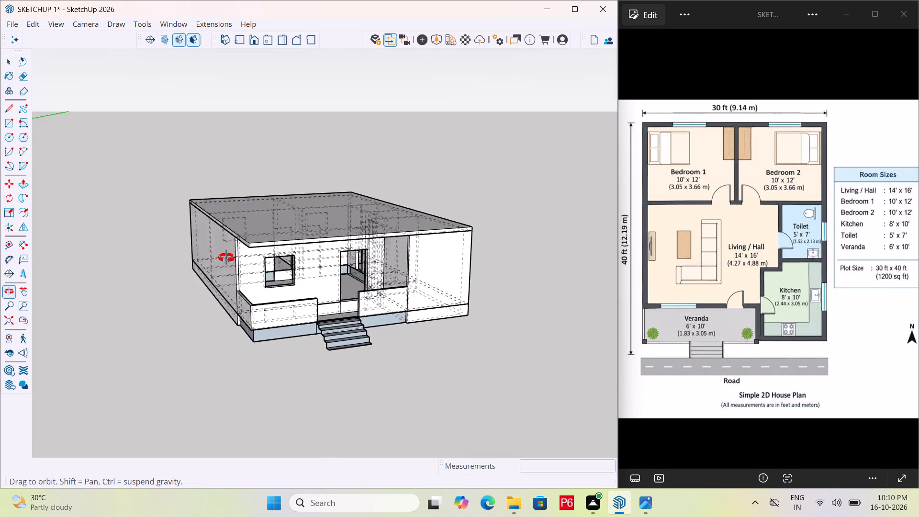
middle_drag(226, 258, 300, 263)
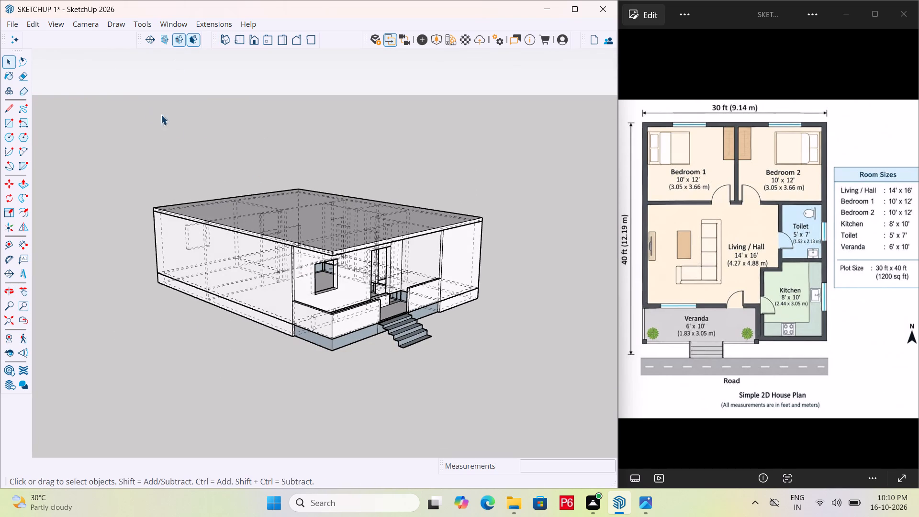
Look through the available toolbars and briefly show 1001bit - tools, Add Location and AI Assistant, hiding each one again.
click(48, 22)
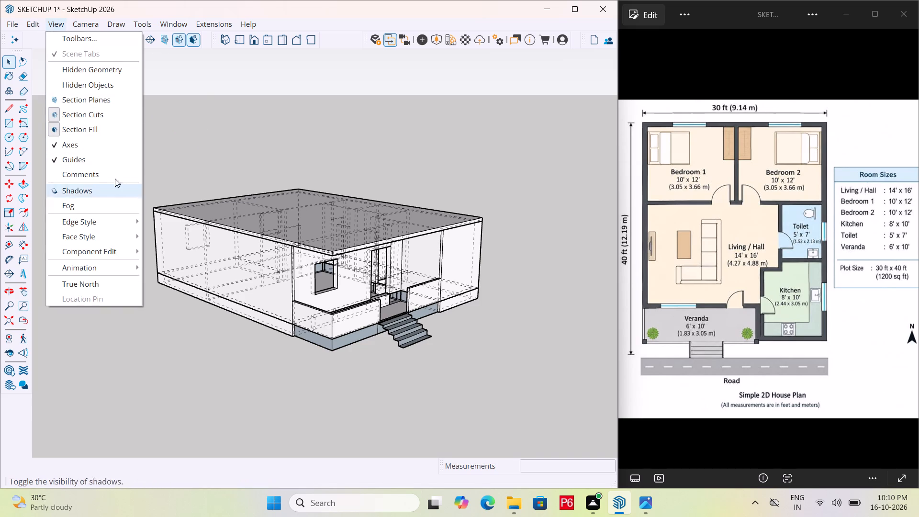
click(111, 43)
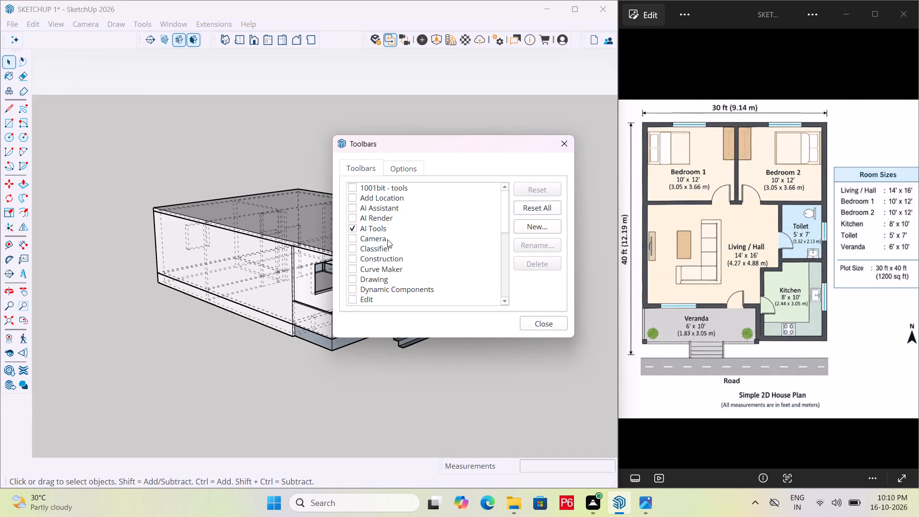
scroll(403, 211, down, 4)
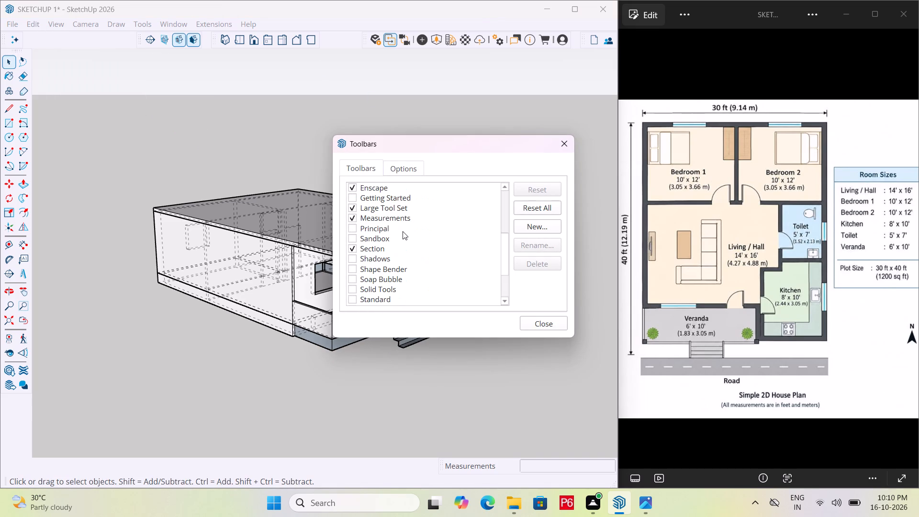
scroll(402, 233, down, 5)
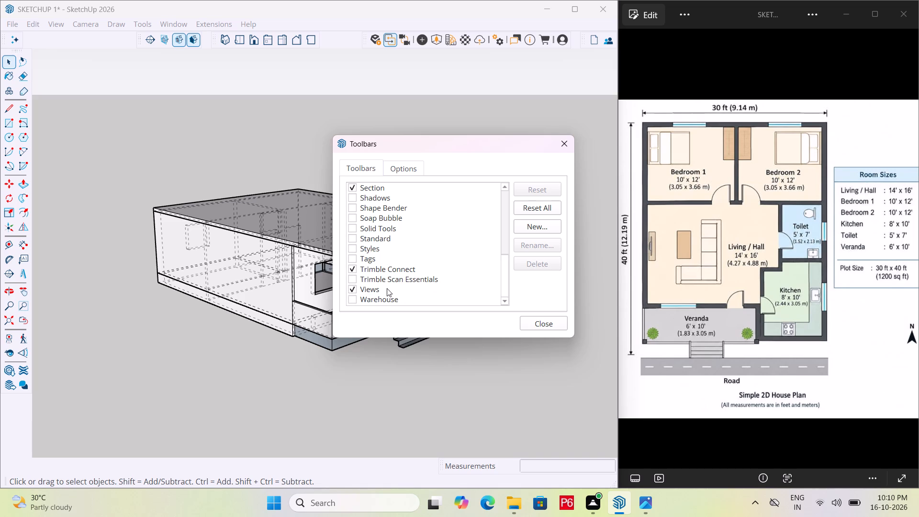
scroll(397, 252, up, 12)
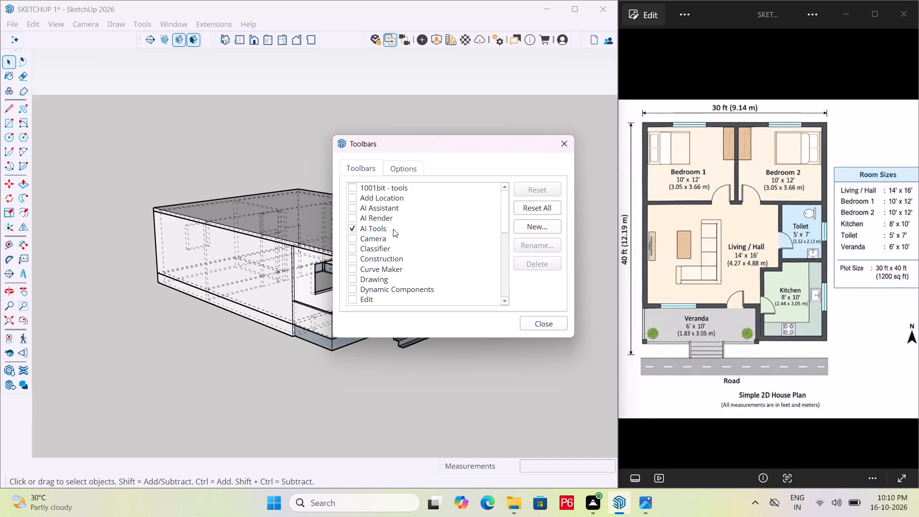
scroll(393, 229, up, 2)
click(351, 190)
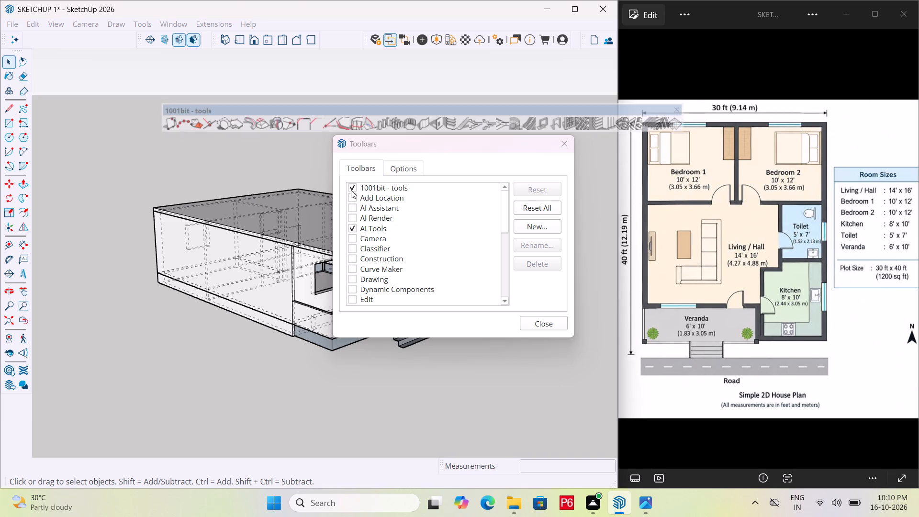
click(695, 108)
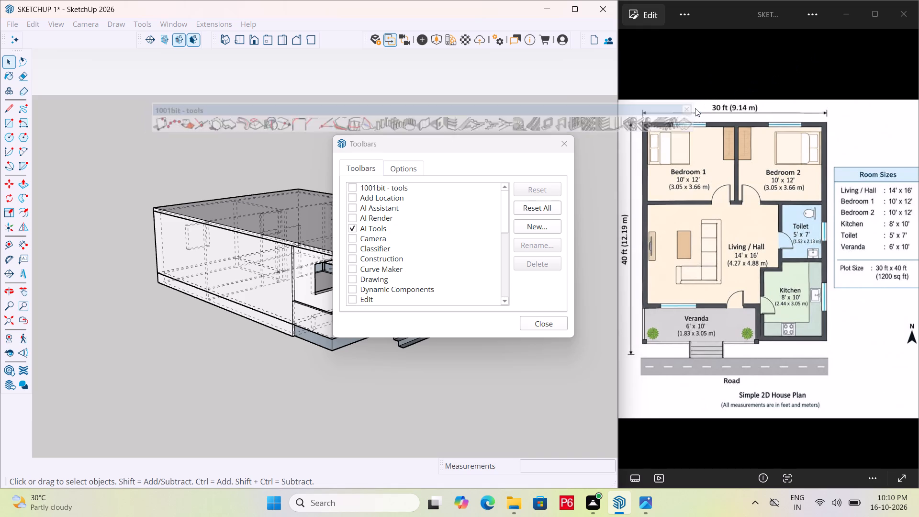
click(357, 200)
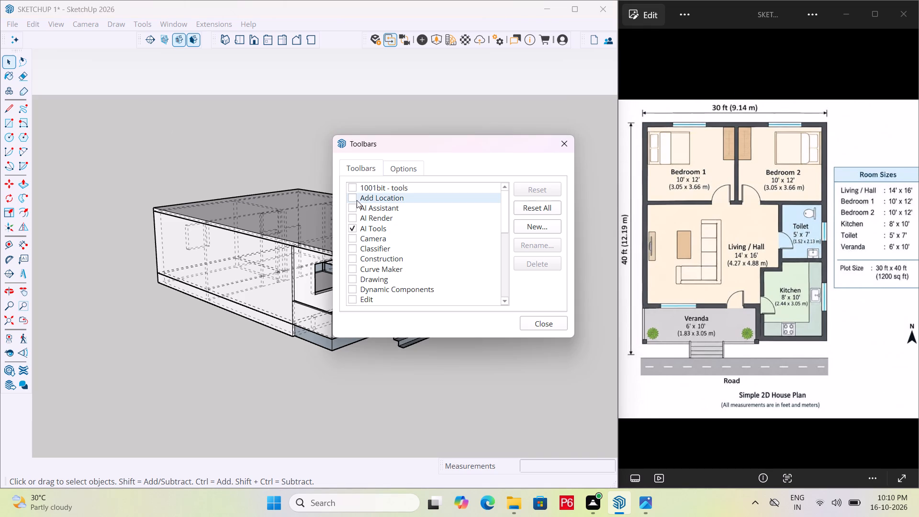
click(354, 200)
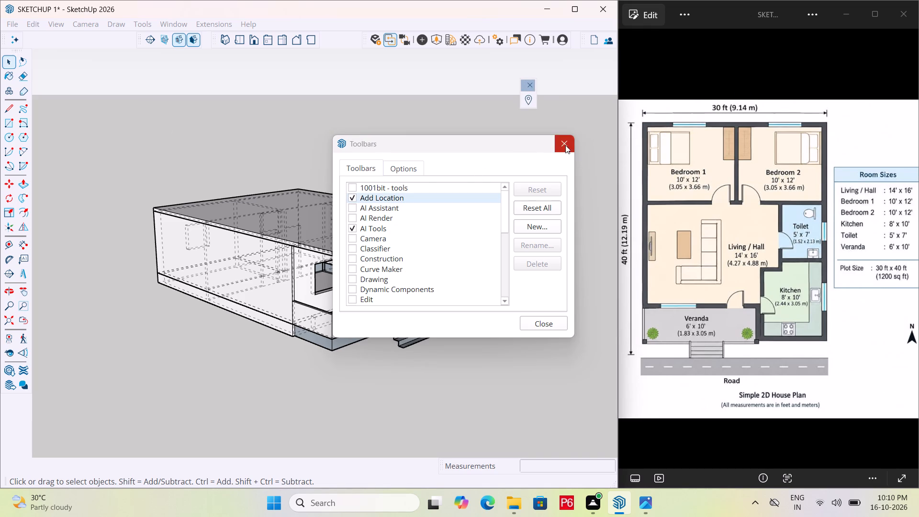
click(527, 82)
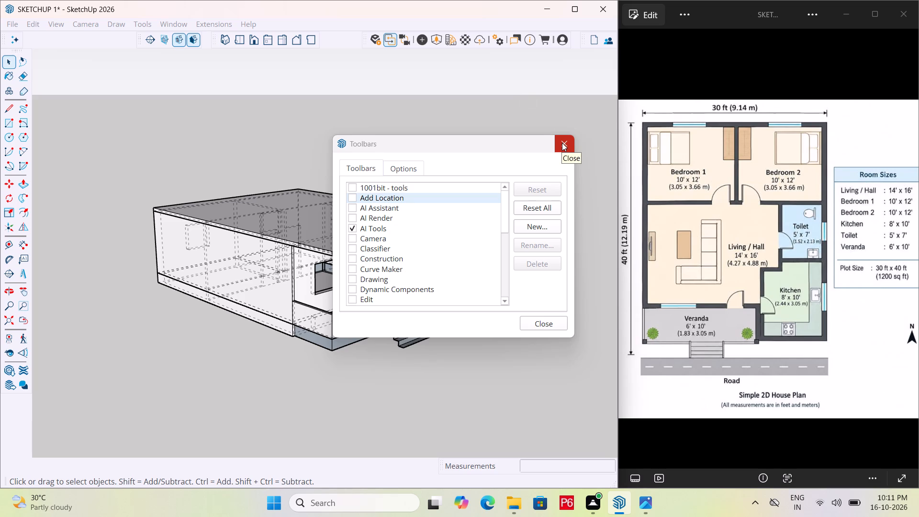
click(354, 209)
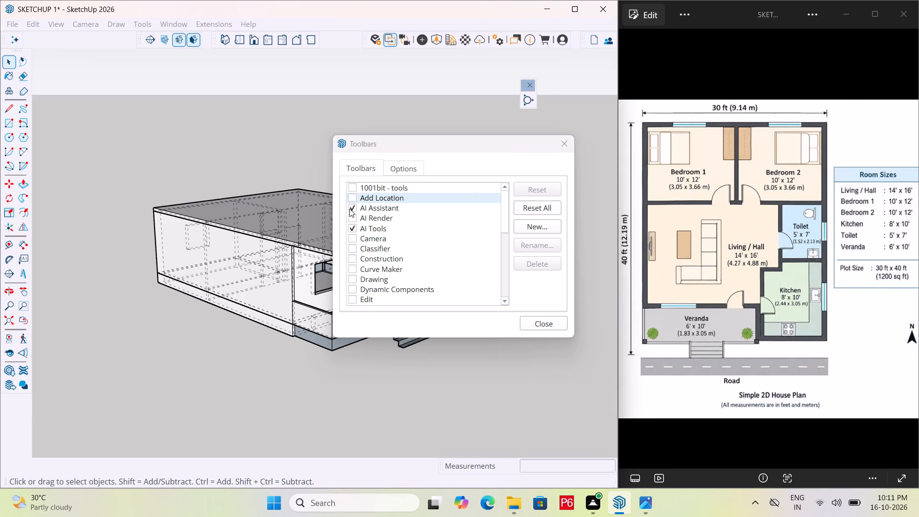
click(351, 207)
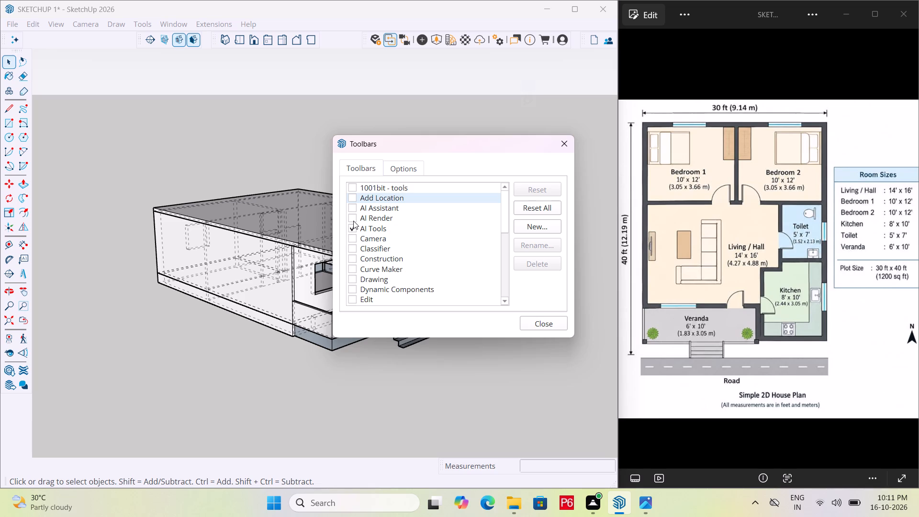
Briefly show the AI Render, Camera, Classifier, Construction, Curve Maker, Drawing and Dynamic Components toolbars, hiding each one again.
click(353, 221)
click(352, 217)
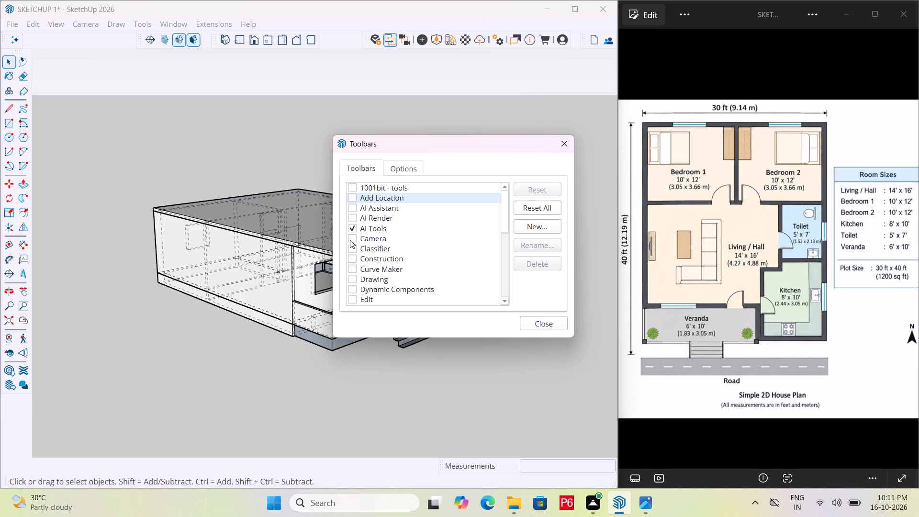
click(350, 240)
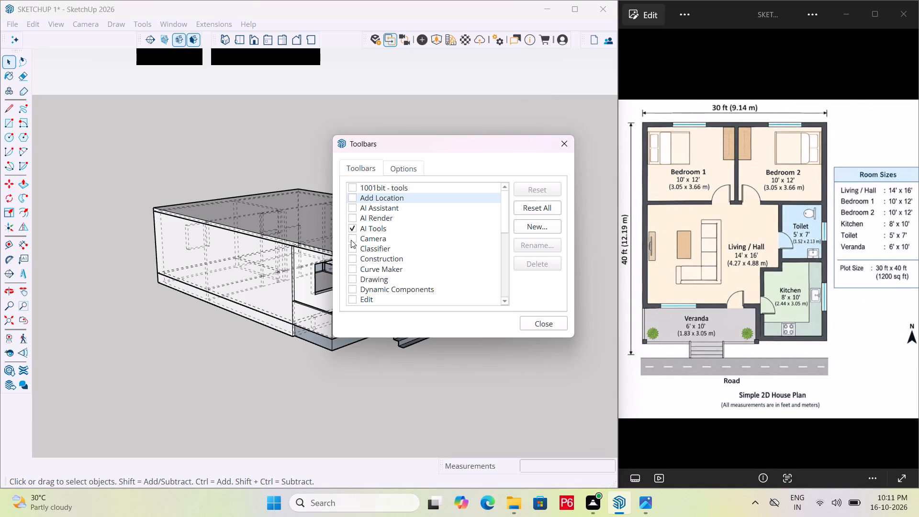
click(351, 240)
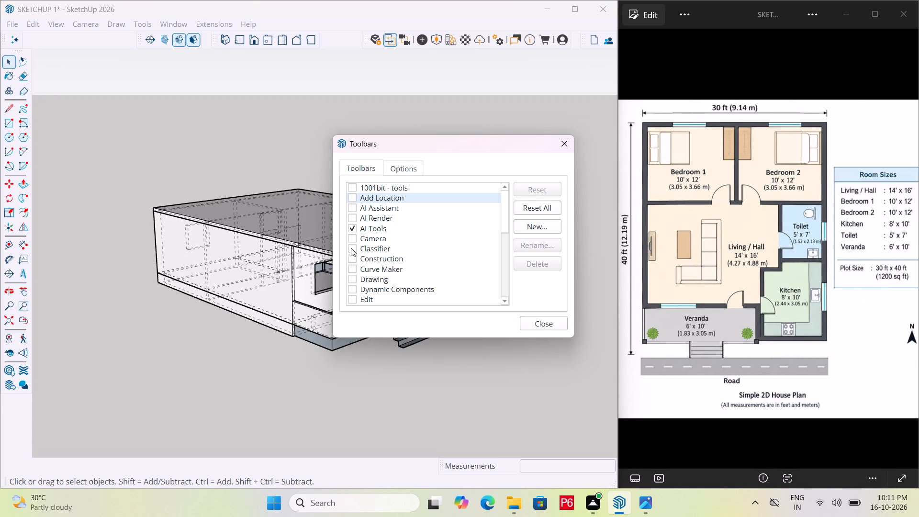
click(351, 248)
click(351, 249)
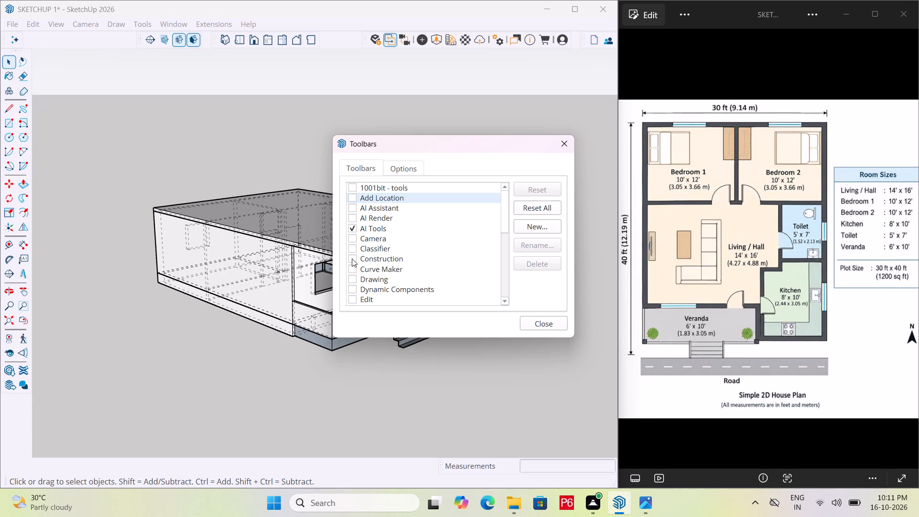
click(352, 258)
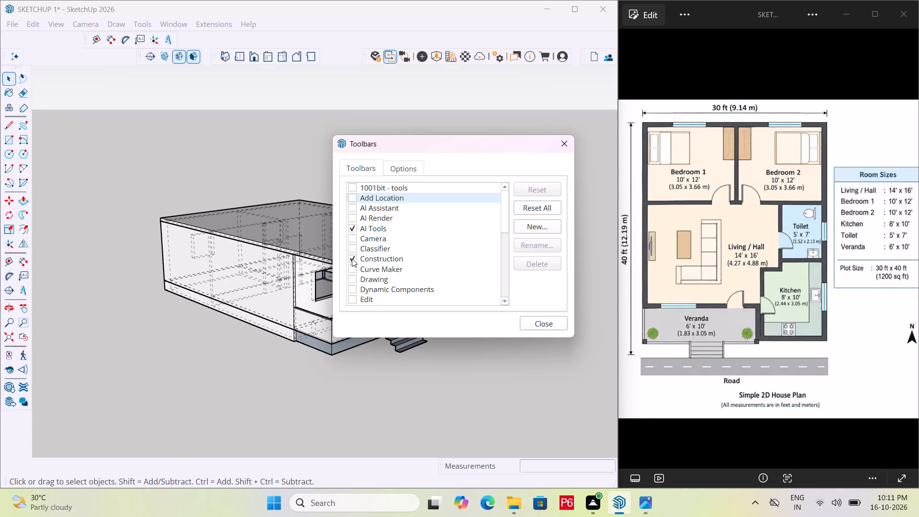
click(352, 258)
click(353, 269)
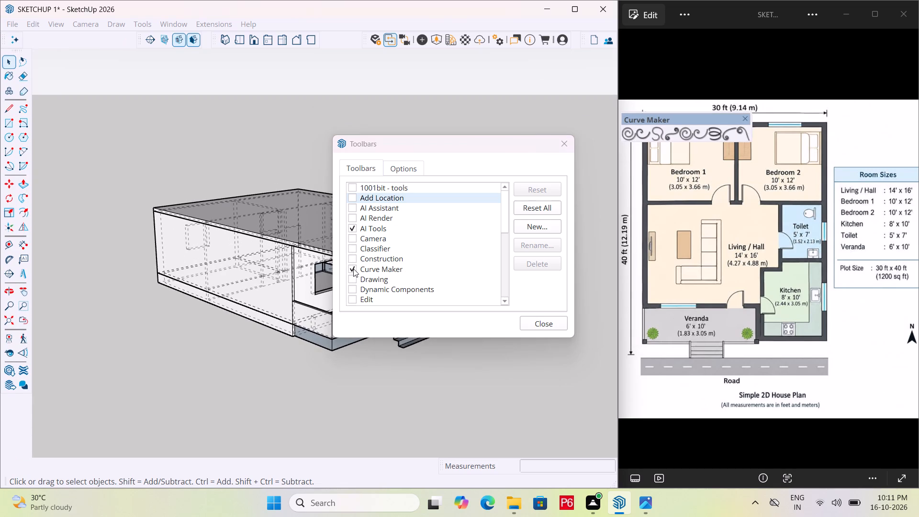
click(353, 270)
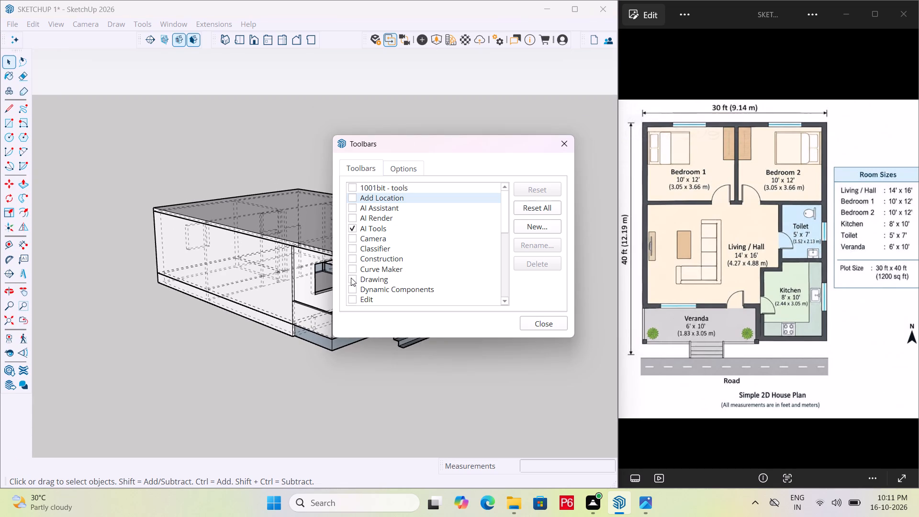
click(351, 278)
click(351, 278)
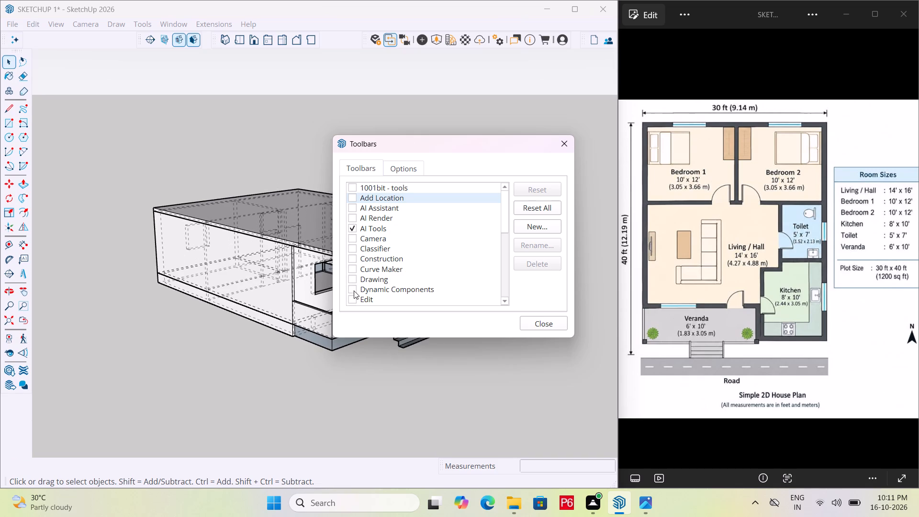
click(354, 291)
click(354, 291)
Briefly show the Edit, Getting Started, Soap Bubble, Shadows, Shape Bender and Solid Tools toolbars, hiding each one again.
scroll(361, 282, down, 2)
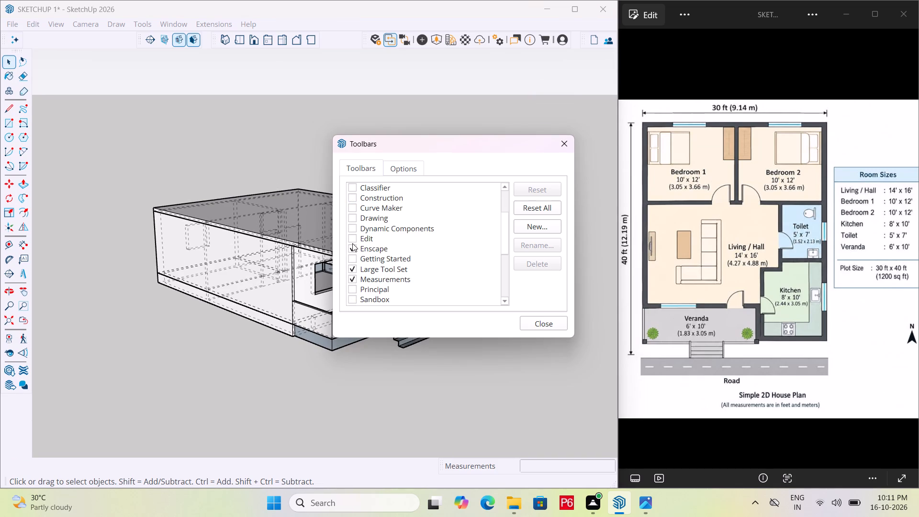
click(352, 242)
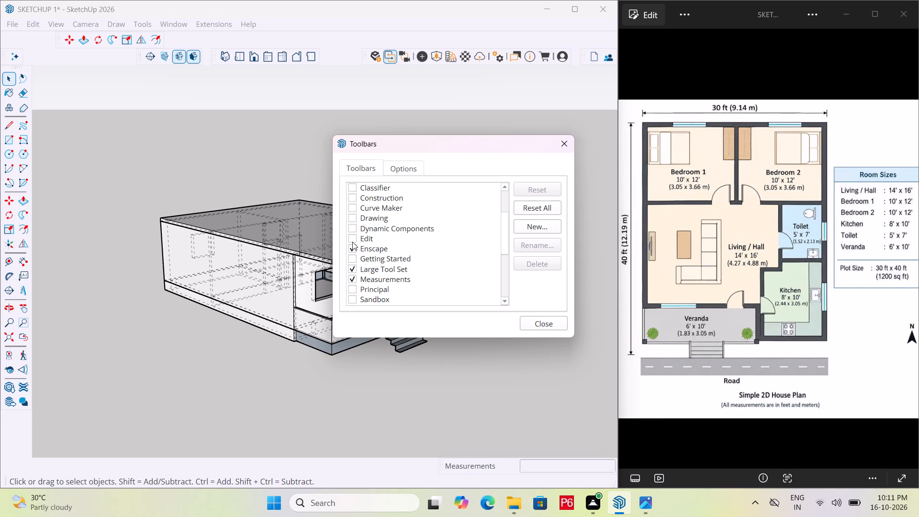
click(352, 242)
click(351, 256)
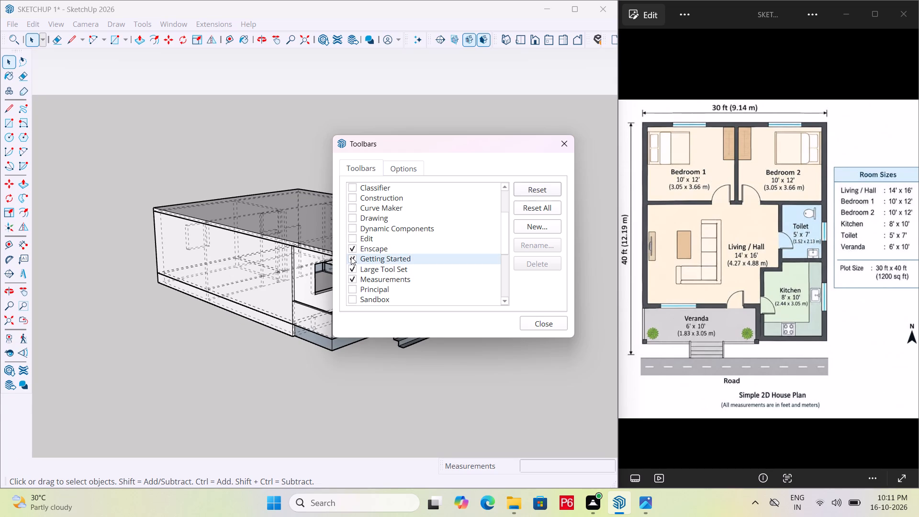
click(351, 257)
scroll(356, 282, down, 3)
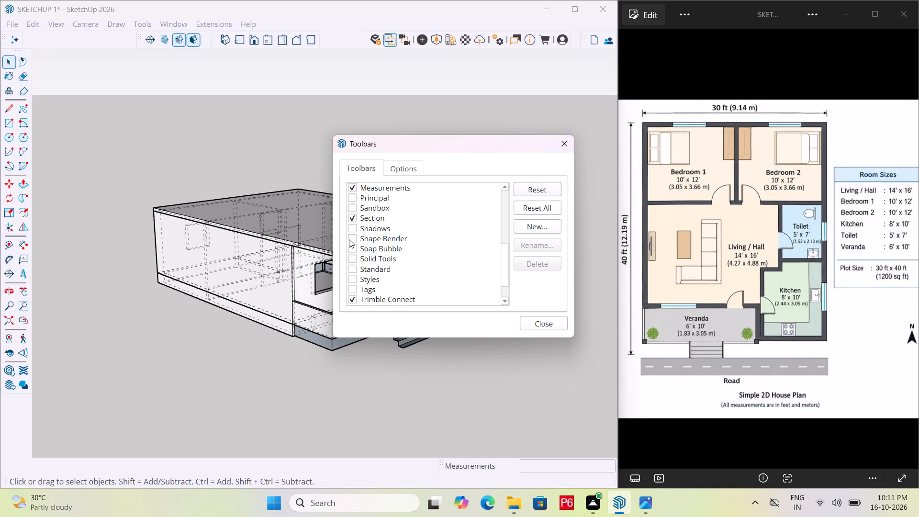
click(355, 249)
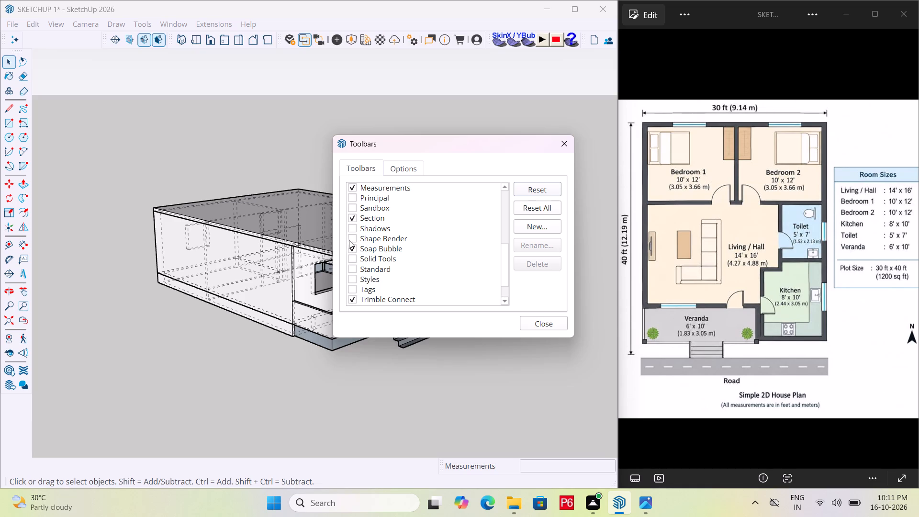
click(354, 249)
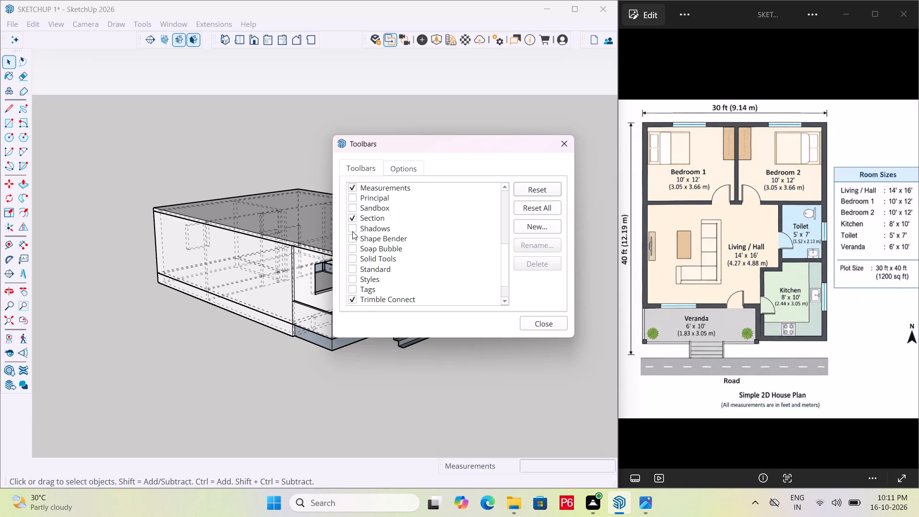
click(352, 231)
click(352, 231)
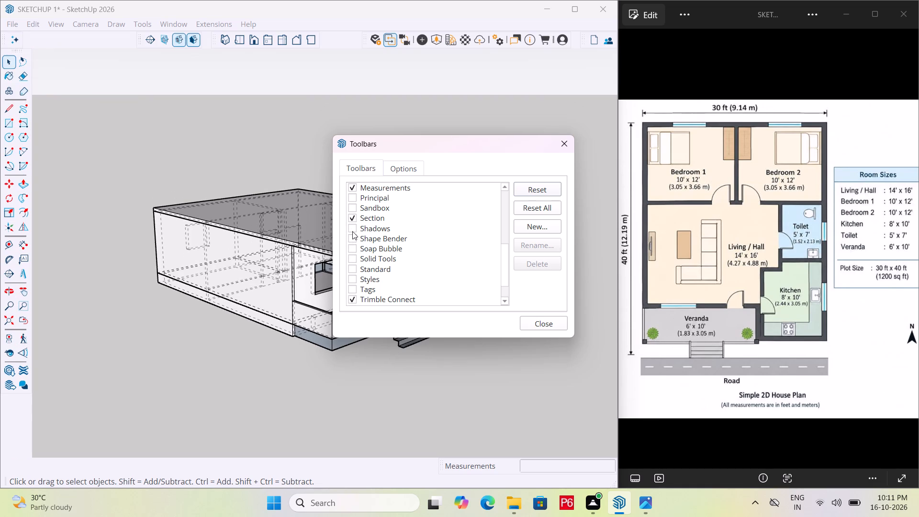
click(354, 236)
click(354, 236)
click(352, 261)
click(352, 261)
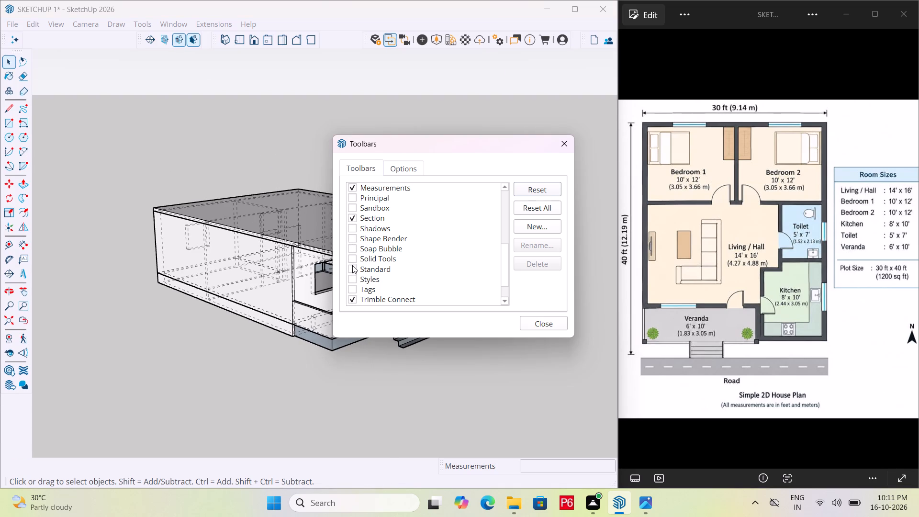
Briefly show the Standard, Styles, Tags, Trimble Scan Essentials and Warehouse toolbars, hide each one again and finish the toolbar review.
click(352, 270)
click(352, 270)
click(354, 276)
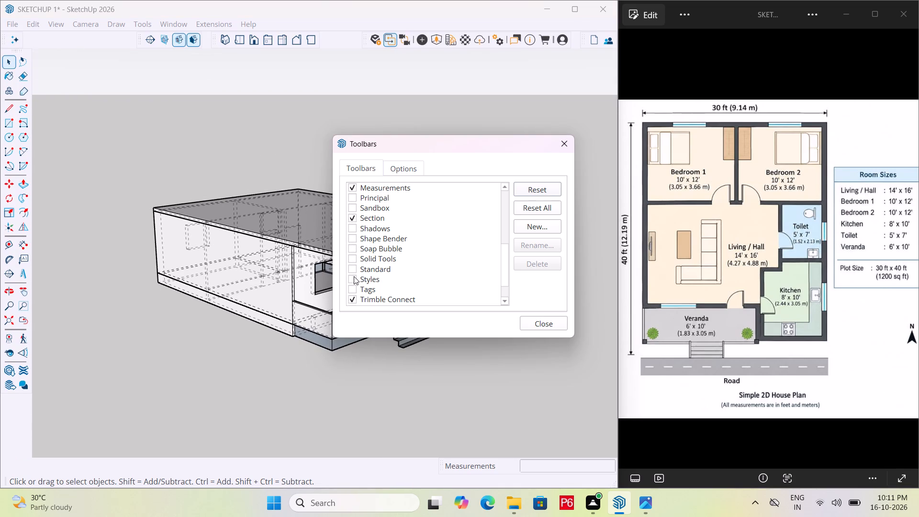
click(354, 279)
scroll(355, 273, down, 2)
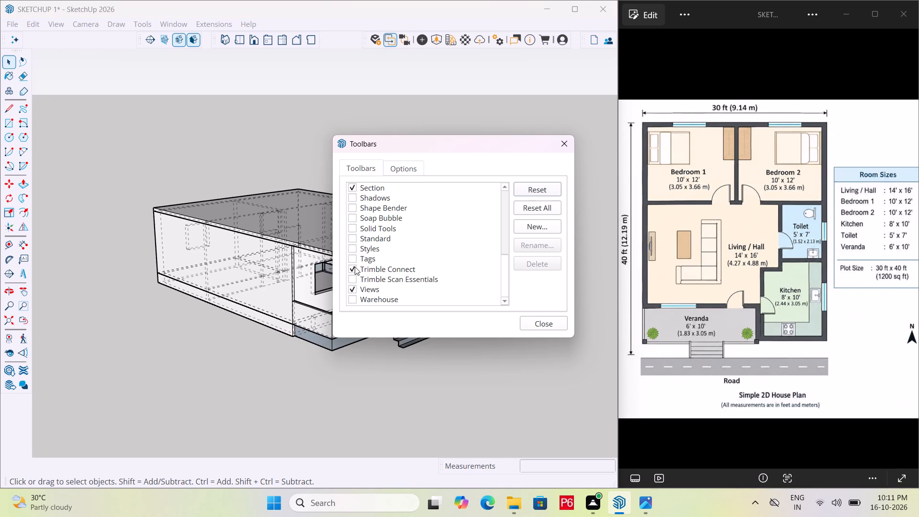
click(355, 257)
click(355, 258)
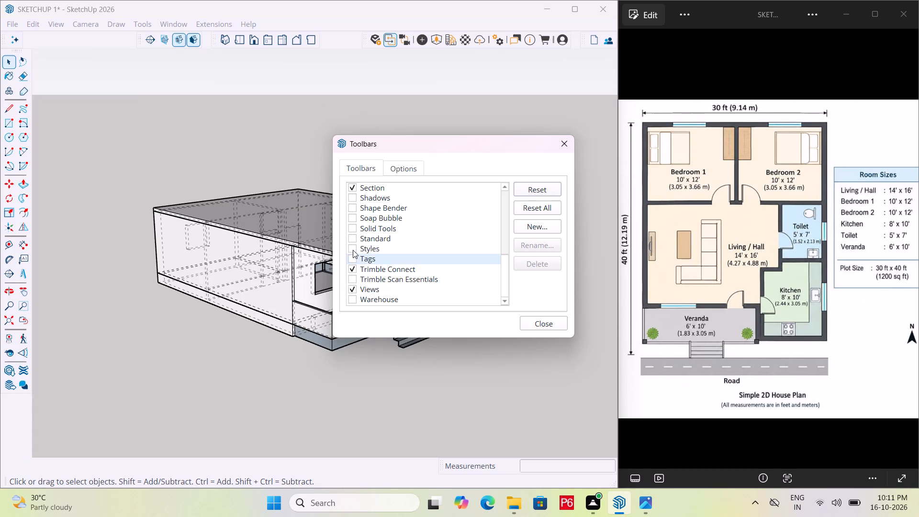
click(353, 250)
click(353, 250)
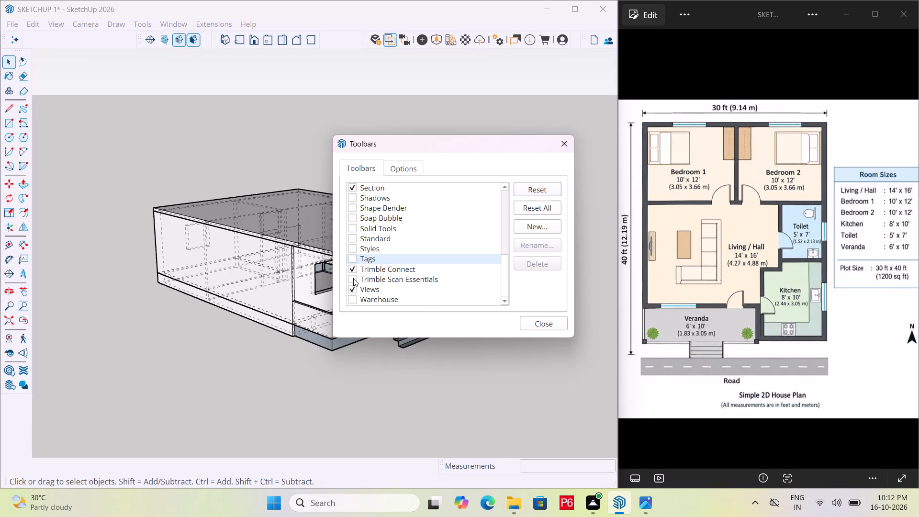
click(353, 277)
click(354, 278)
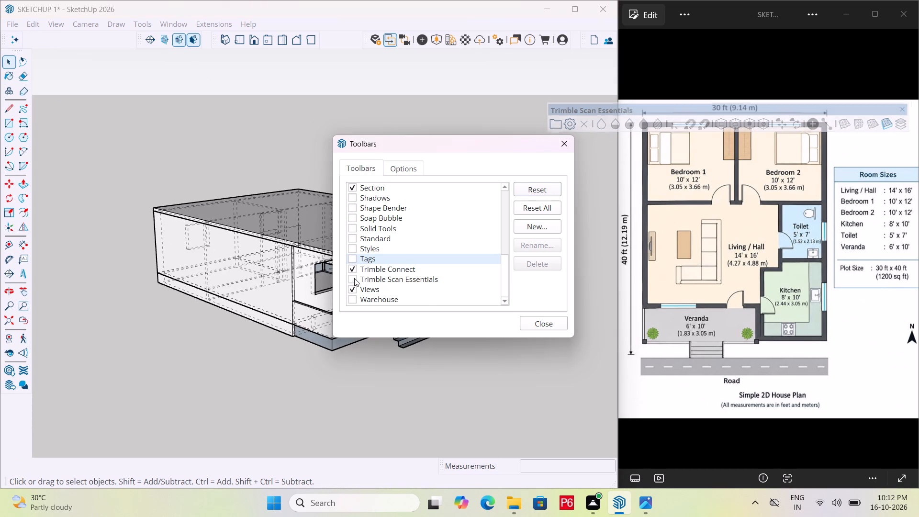
scroll(361, 265, down, 2)
click(351, 299)
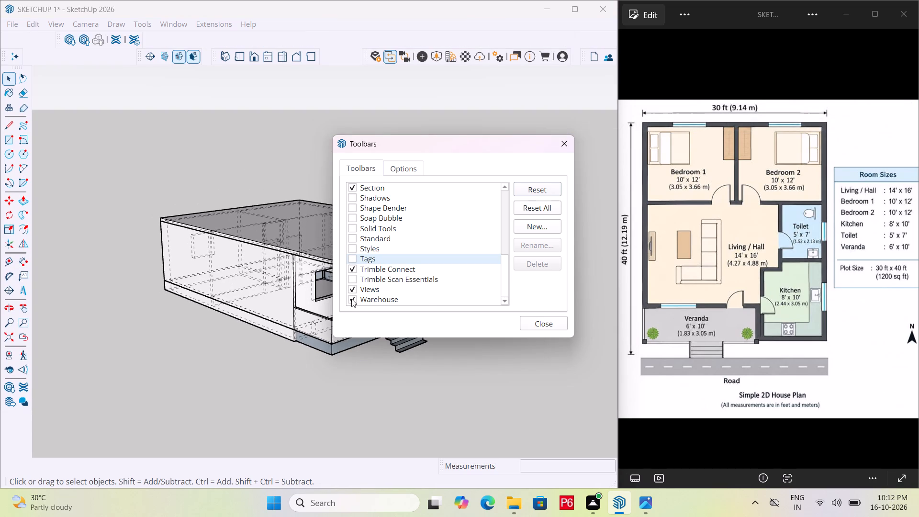
click(351, 299)
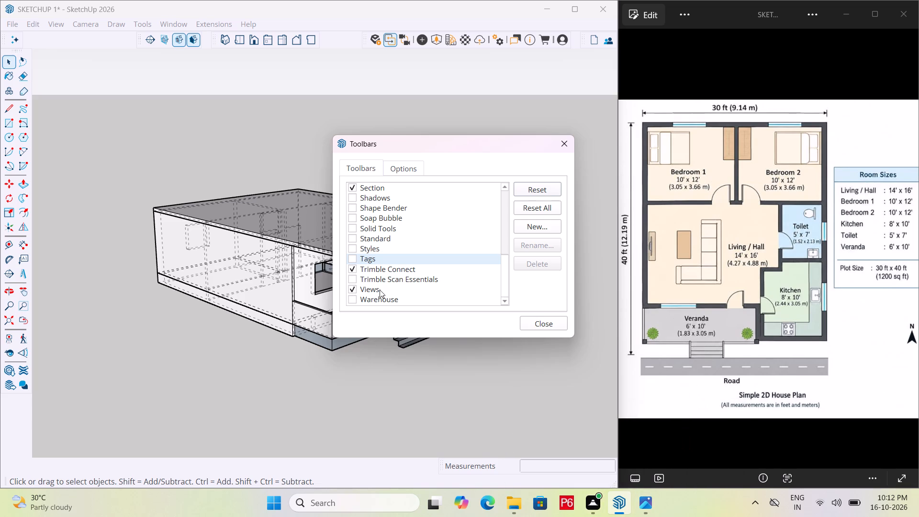
click(527, 325)
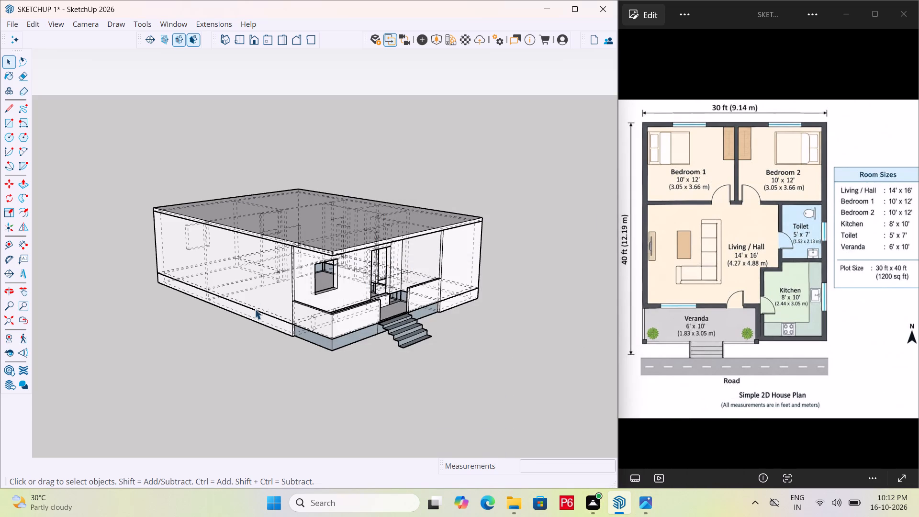
Examine the whole roofed house from above, facing its veranda and steps.
scroll(289, 288, down, 4)
middle_drag(291, 290, 214, 375)
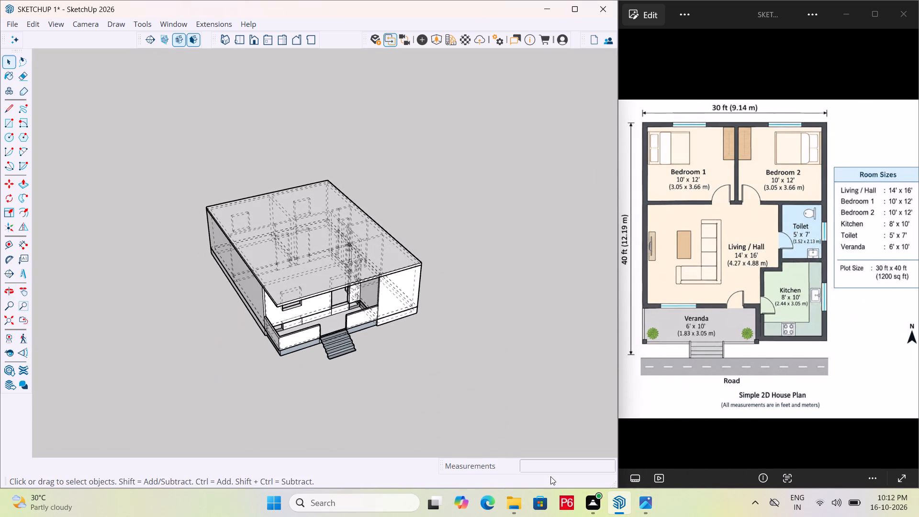
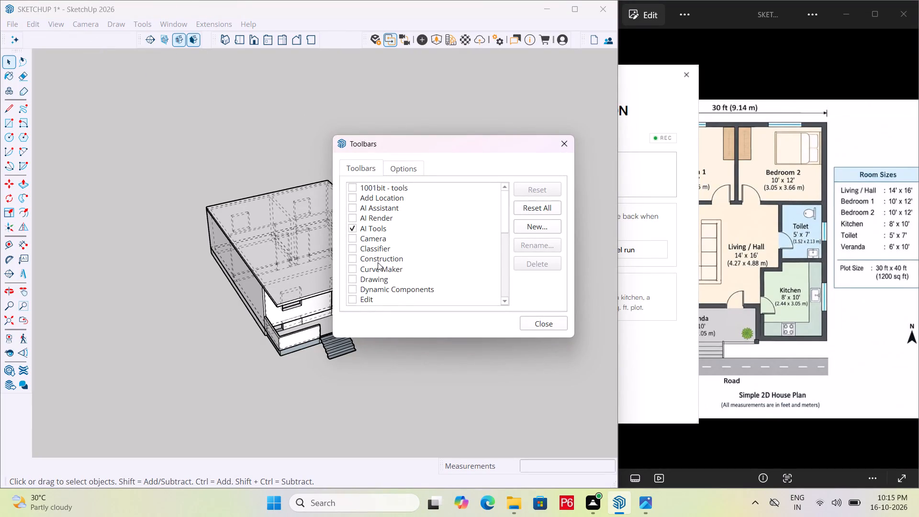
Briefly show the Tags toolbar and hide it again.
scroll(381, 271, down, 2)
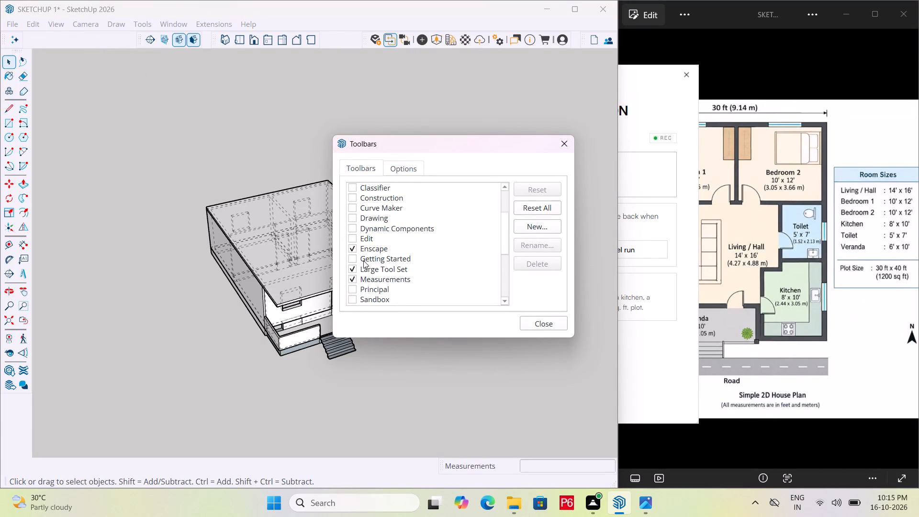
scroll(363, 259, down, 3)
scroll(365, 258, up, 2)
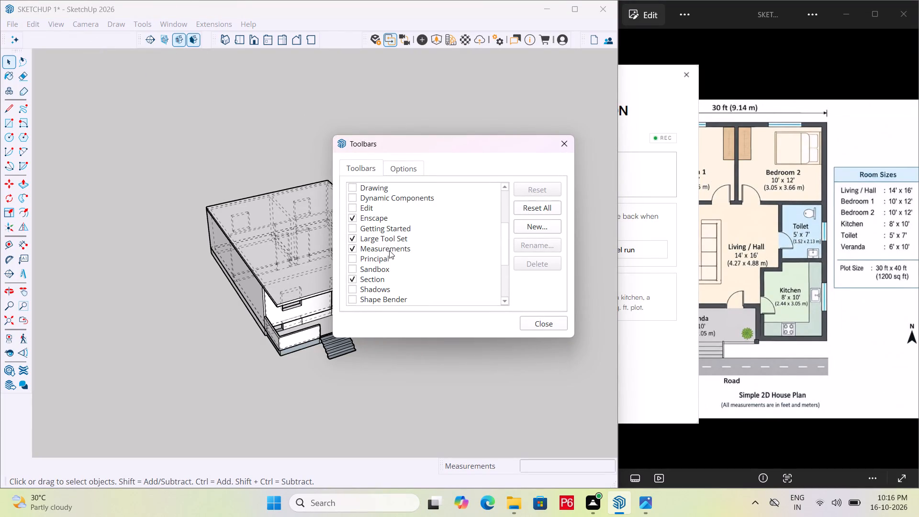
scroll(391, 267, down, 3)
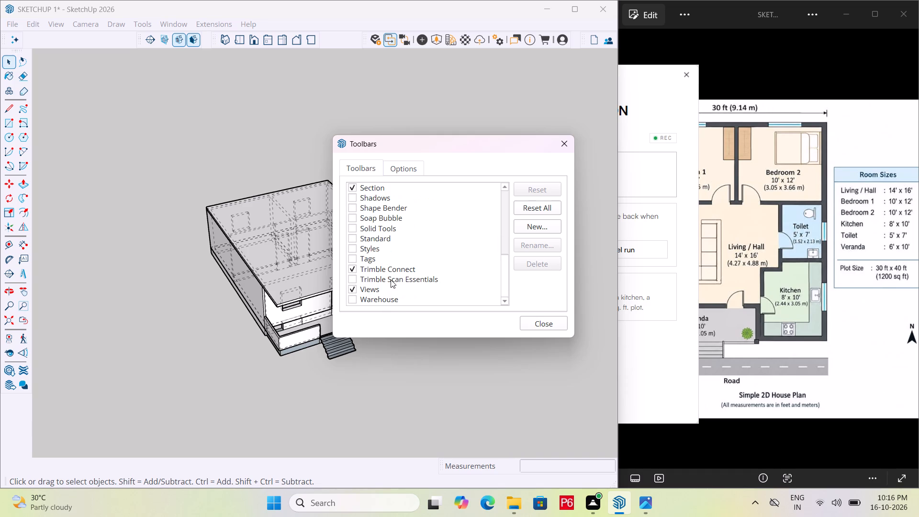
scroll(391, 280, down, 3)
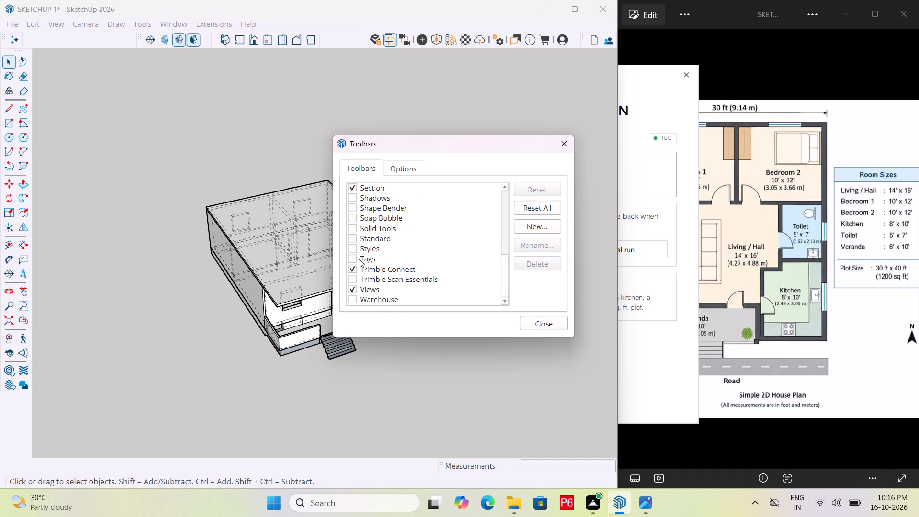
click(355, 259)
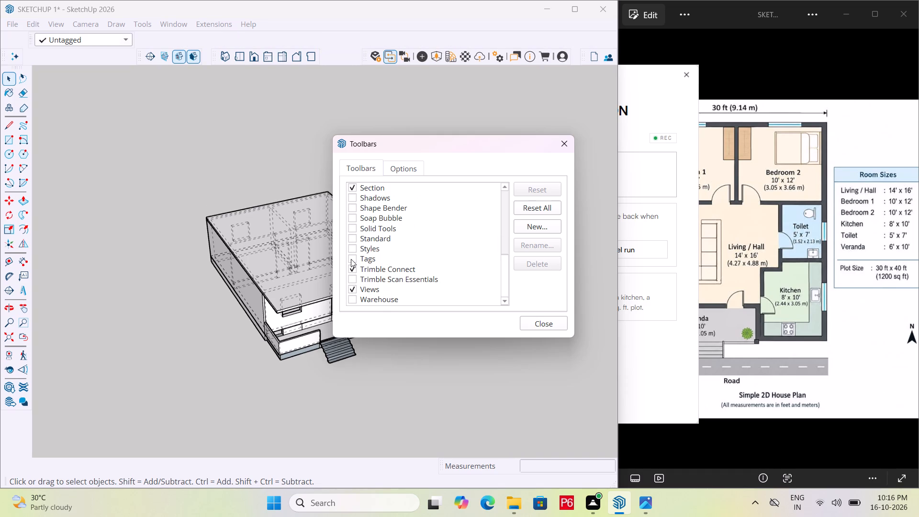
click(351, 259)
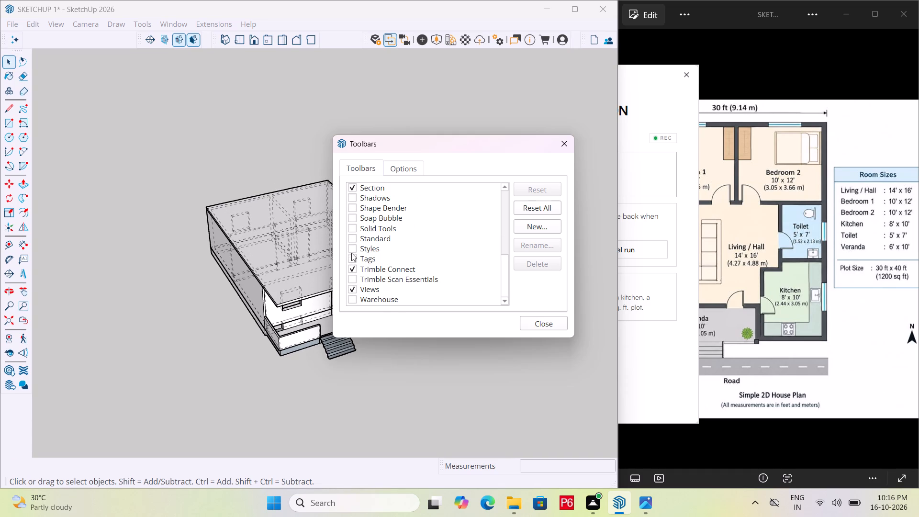
Show the Styles toolbar and close the toolbar settings.
click(352, 249)
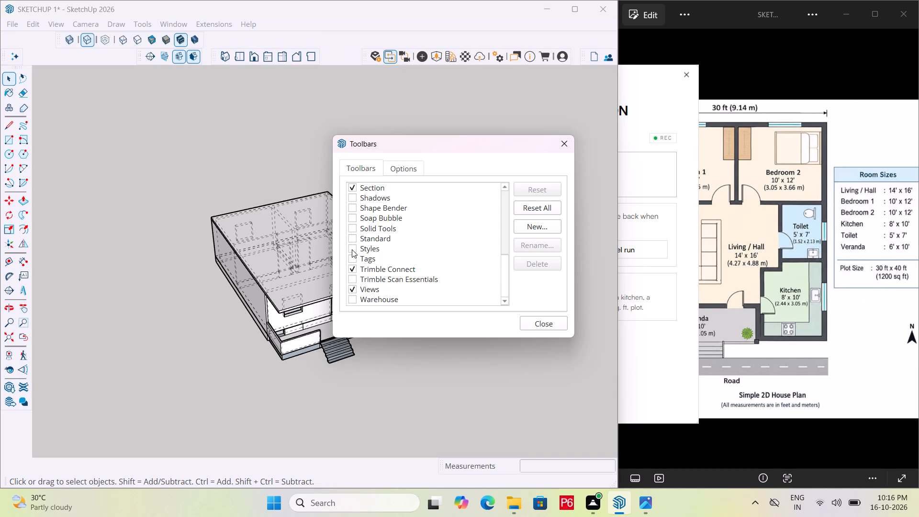
click(180, 37)
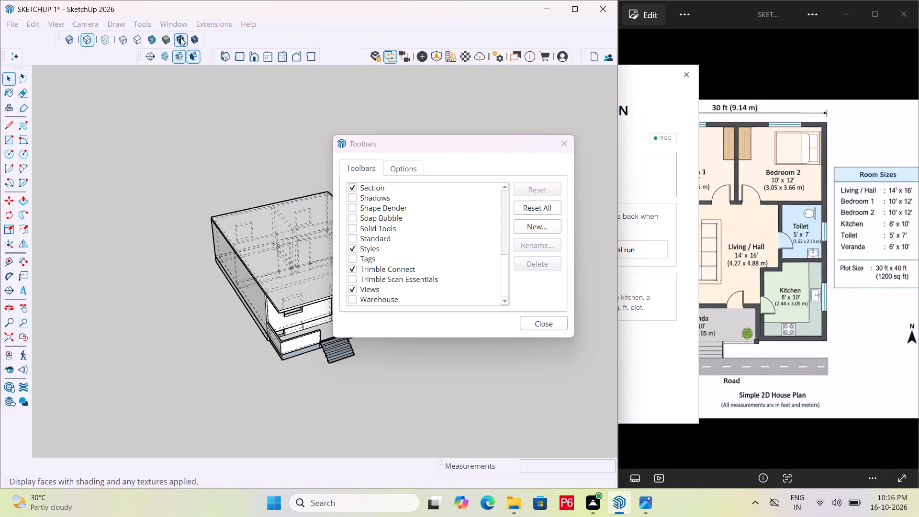
click(148, 39)
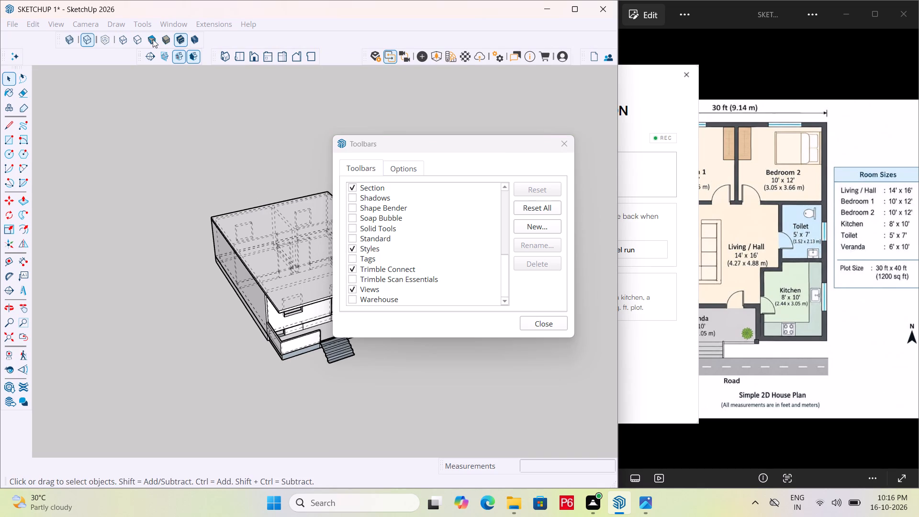
click(163, 39)
click(564, 141)
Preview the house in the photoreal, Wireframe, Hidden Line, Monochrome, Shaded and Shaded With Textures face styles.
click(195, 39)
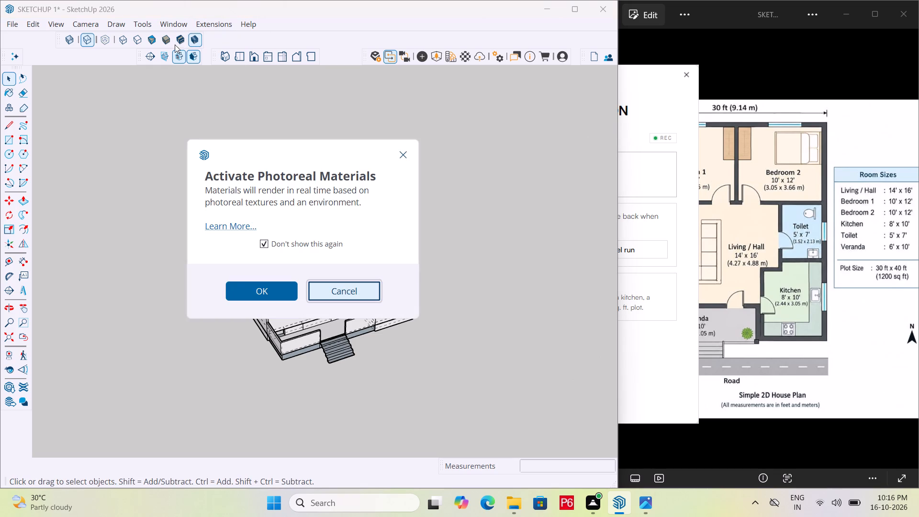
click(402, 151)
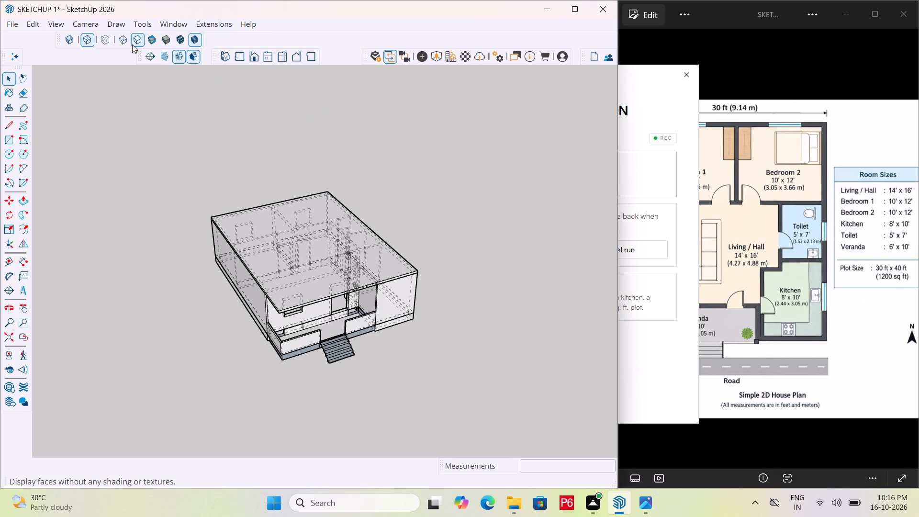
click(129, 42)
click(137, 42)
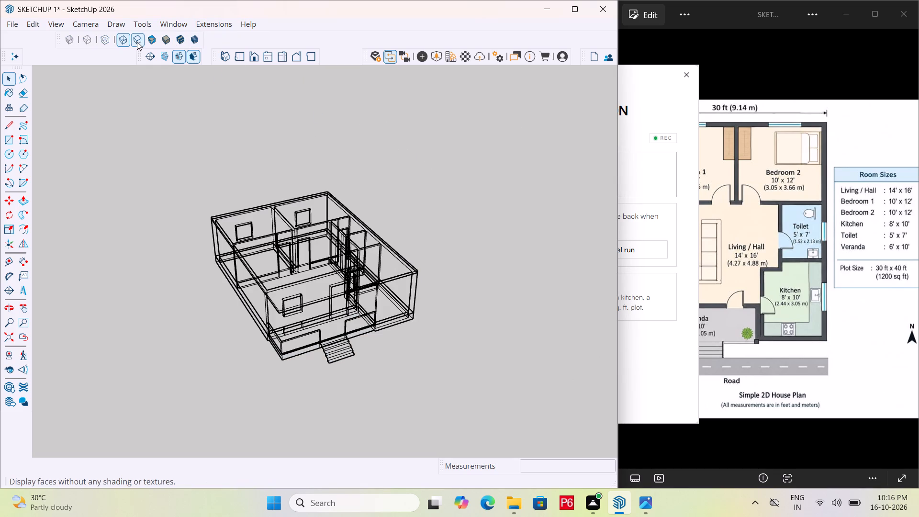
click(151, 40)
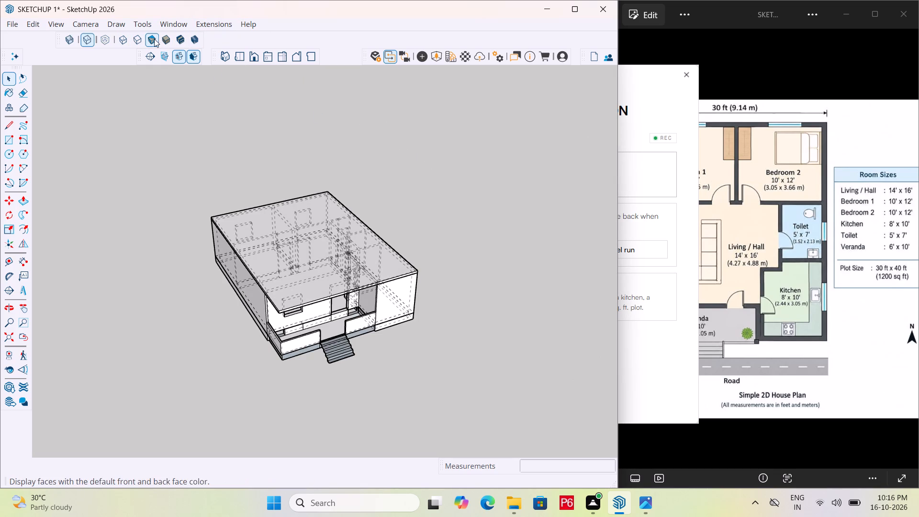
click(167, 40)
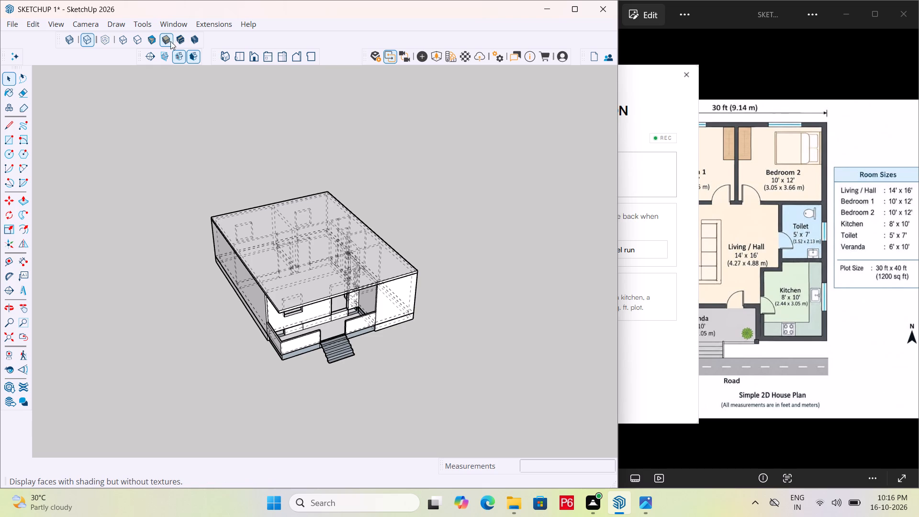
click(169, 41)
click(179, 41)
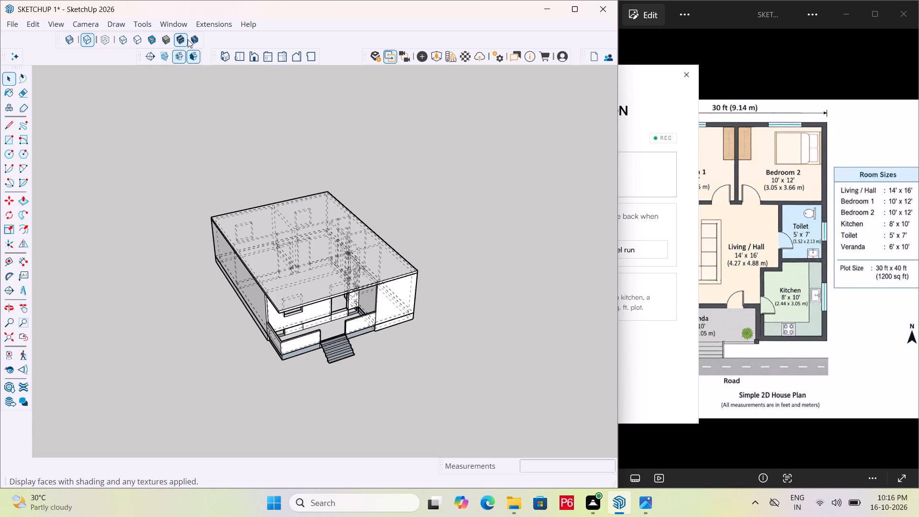
Set the house's face style to photoreal materials and dismiss the activation message.
click(190, 39)
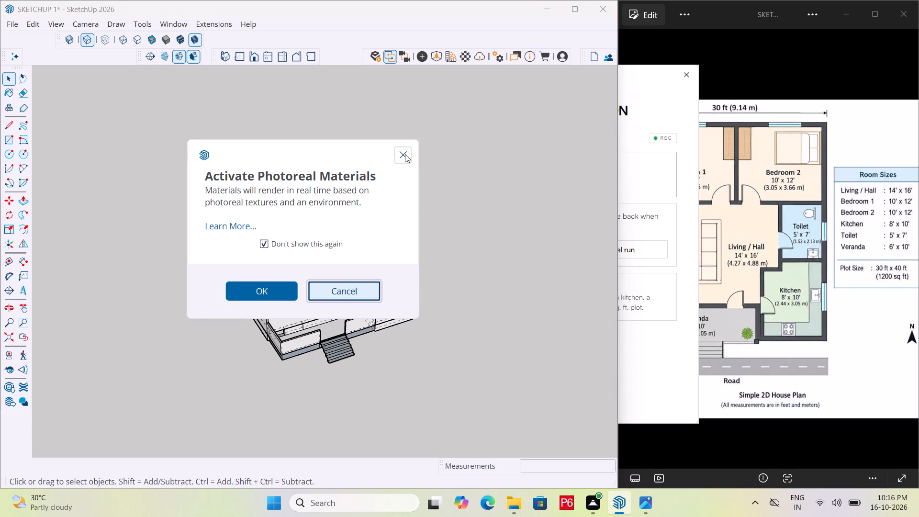
drag(408, 155, 400, 149)
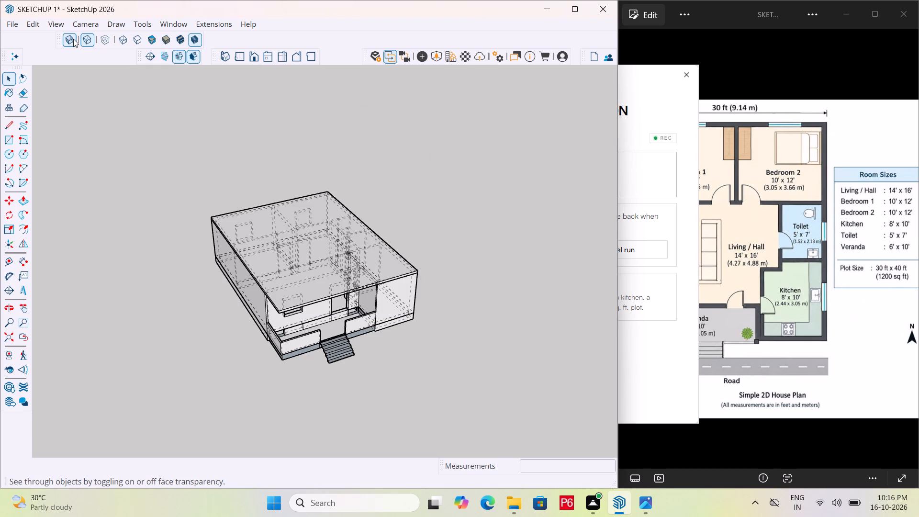
Try X-ray transparency on the house and turn off the display of its dashed back edges.
click(73, 39)
scroll(83, 38, up, 4)
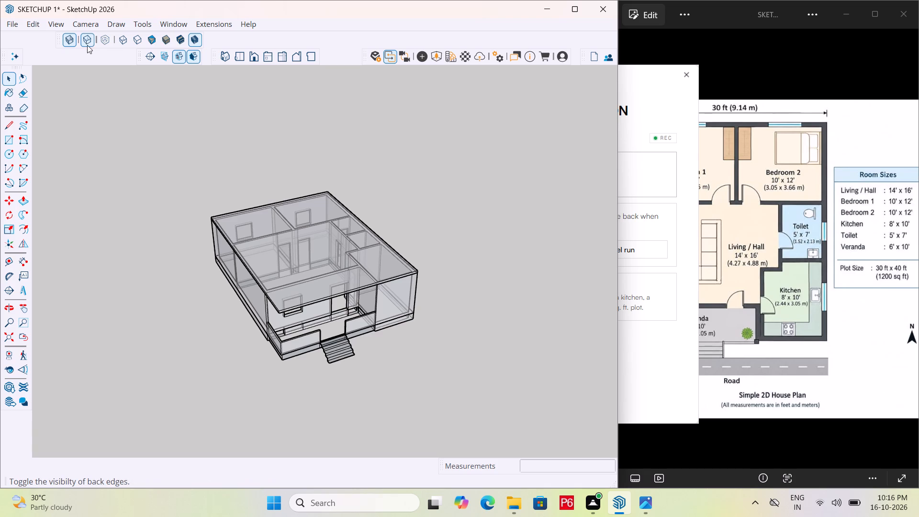
click(91, 37)
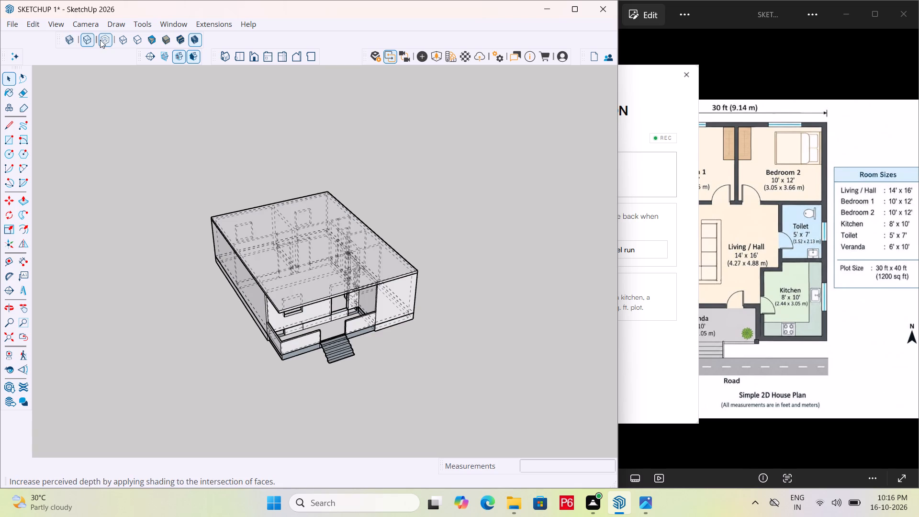
click(89, 38)
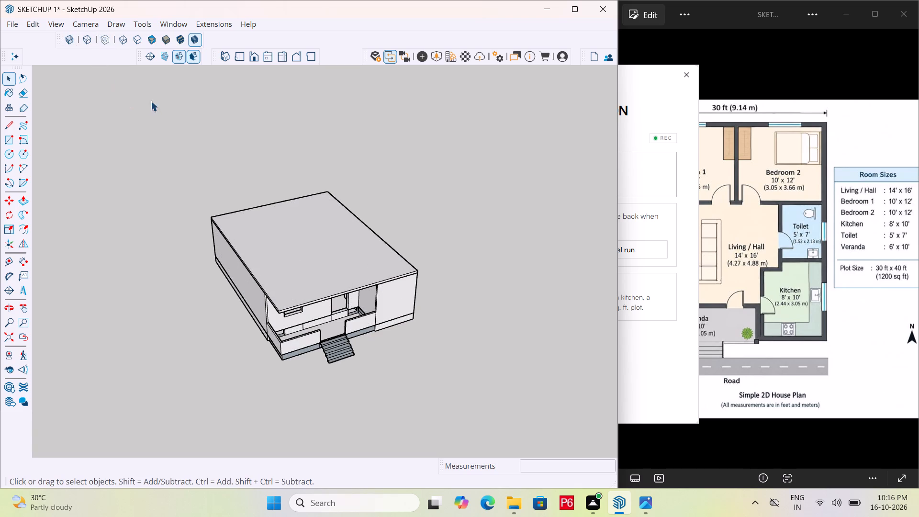
scroll(316, 199, down, 3)
scroll(296, 275, up, 5)
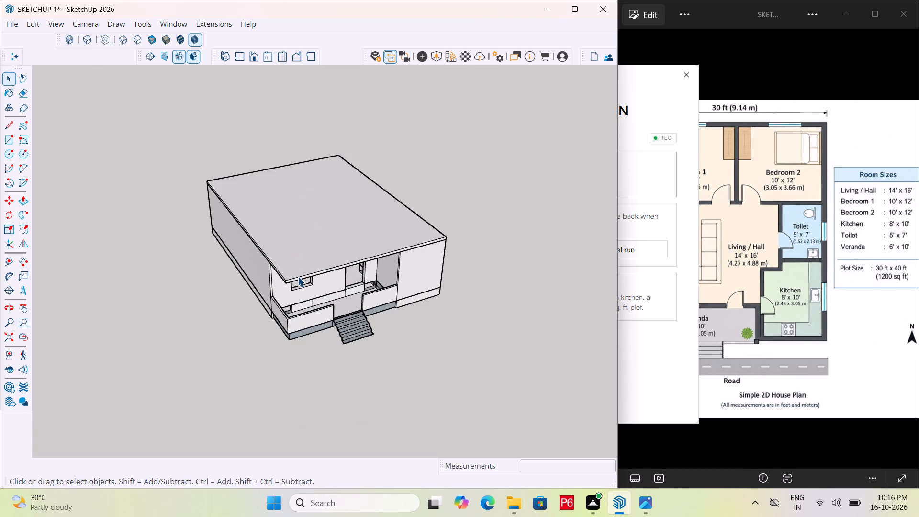
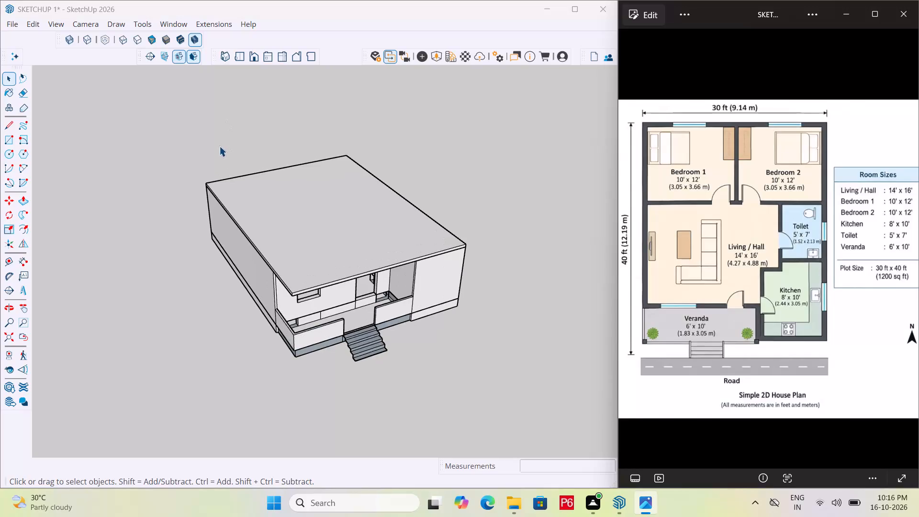
Save the house model.
click(219, 146)
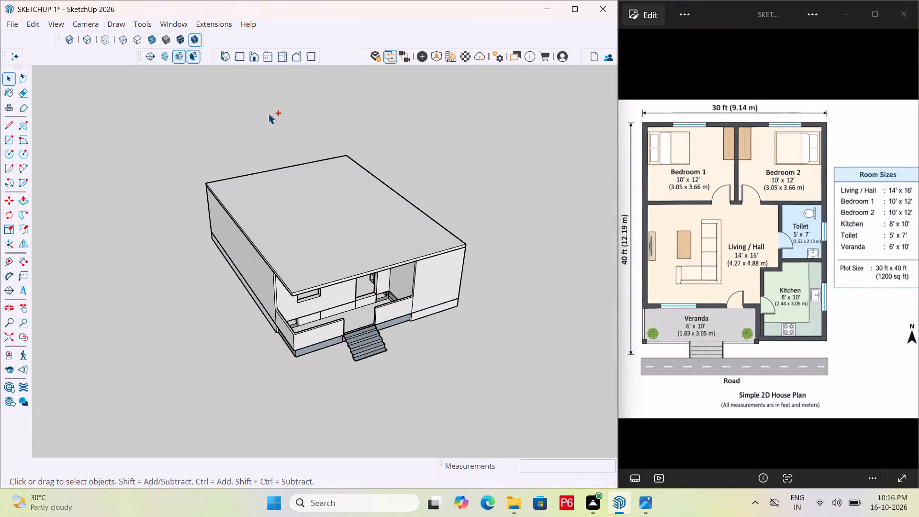
key(ctrl+s)
key(ctrl+s)
key(ctrl+s)
key(ctrl+s)
Examine the house from the veranda front, from above and from underneath.
middle_drag(399, 245, 169, 160)
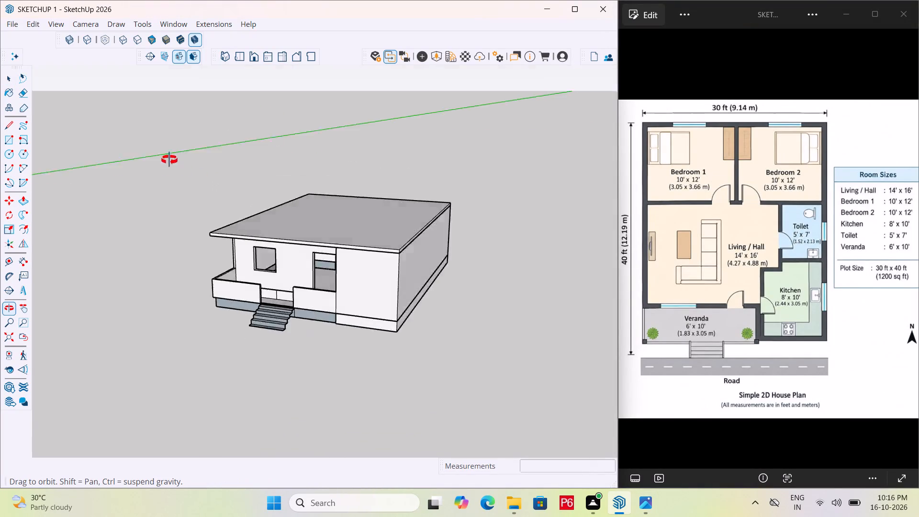
middle_drag(169, 160, 419, 219)
middle_drag(325, 323, 260, 180)
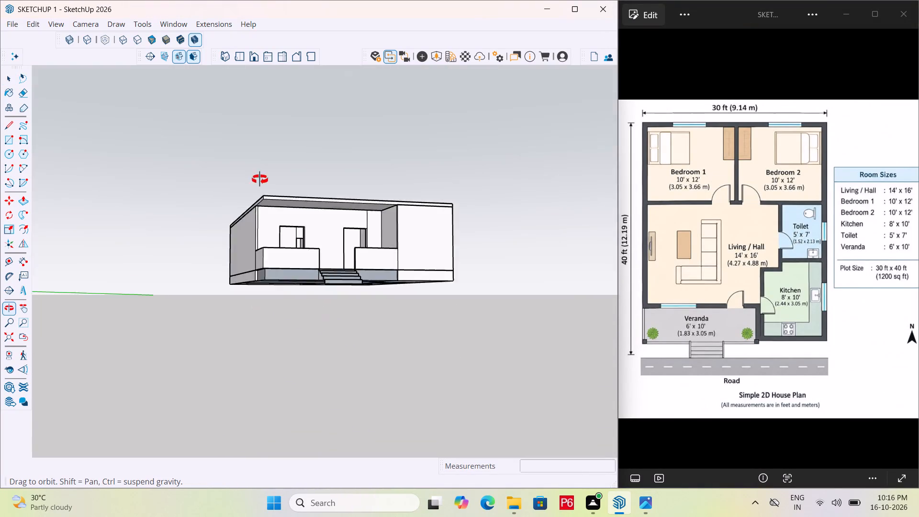
middle_drag(260, 180, 331, 140)
middle_drag(275, 265, 261, 190)
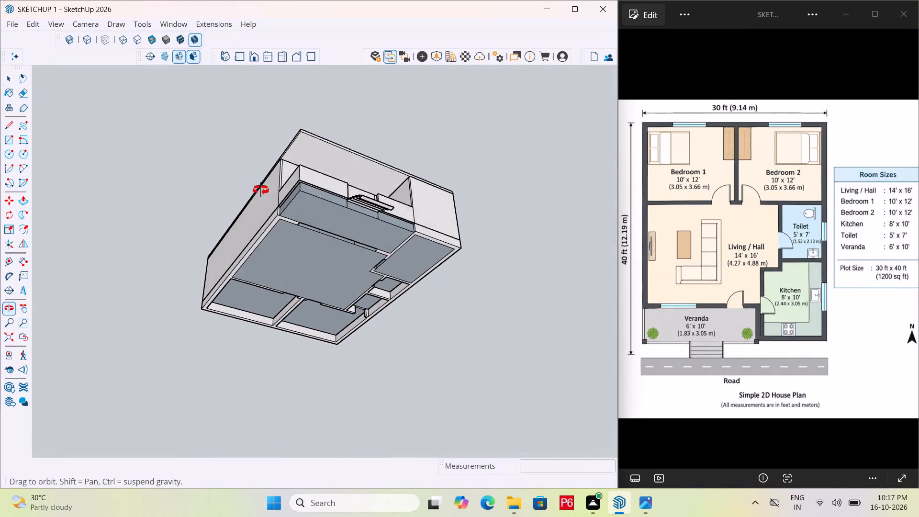
middle_drag(261, 190, 287, 312)
scroll(297, 222, down, 6)
middle_drag(331, 206, 303, 344)
middle_drag(304, 326, 182, 360)
middle_drag(277, 266, 379, 242)
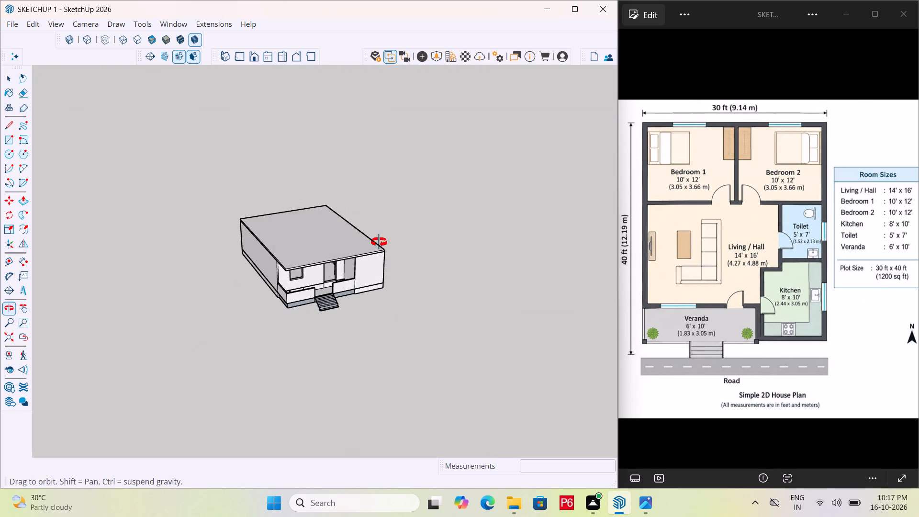
middle_drag(379, 242, 379, 243)
scroll(305, 266, up, 4)
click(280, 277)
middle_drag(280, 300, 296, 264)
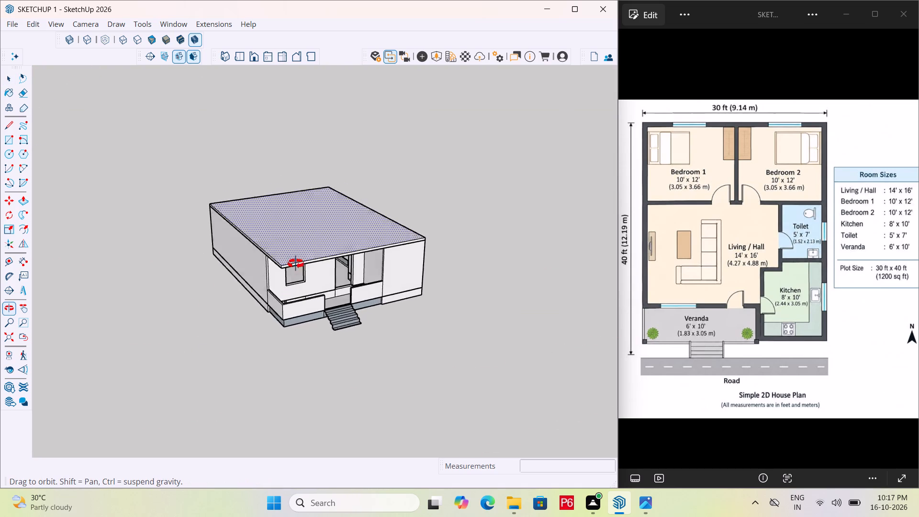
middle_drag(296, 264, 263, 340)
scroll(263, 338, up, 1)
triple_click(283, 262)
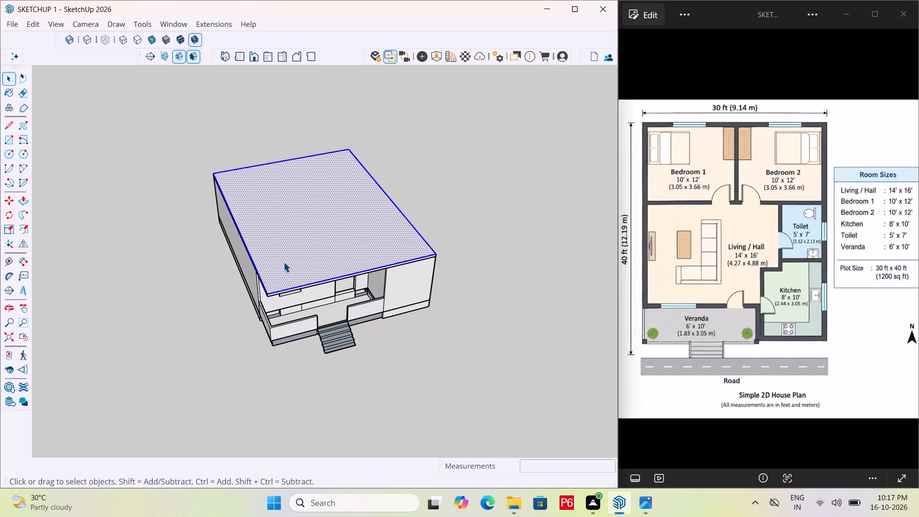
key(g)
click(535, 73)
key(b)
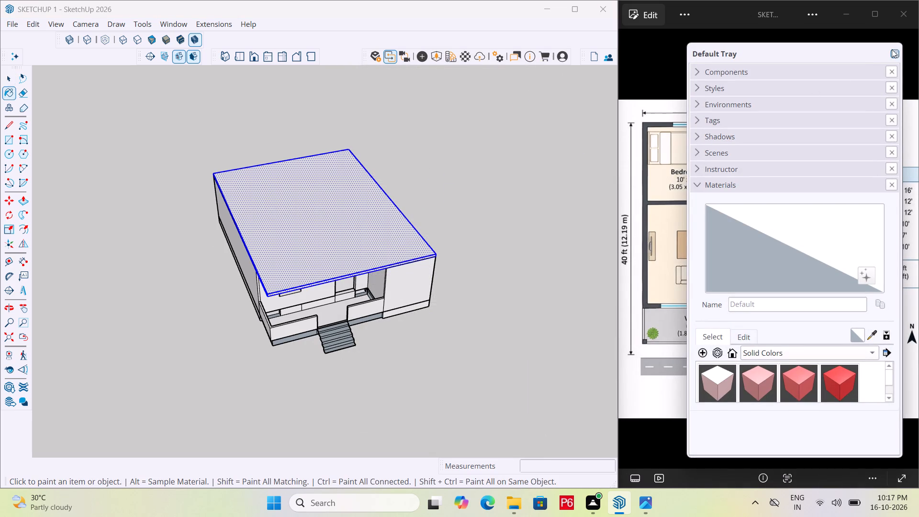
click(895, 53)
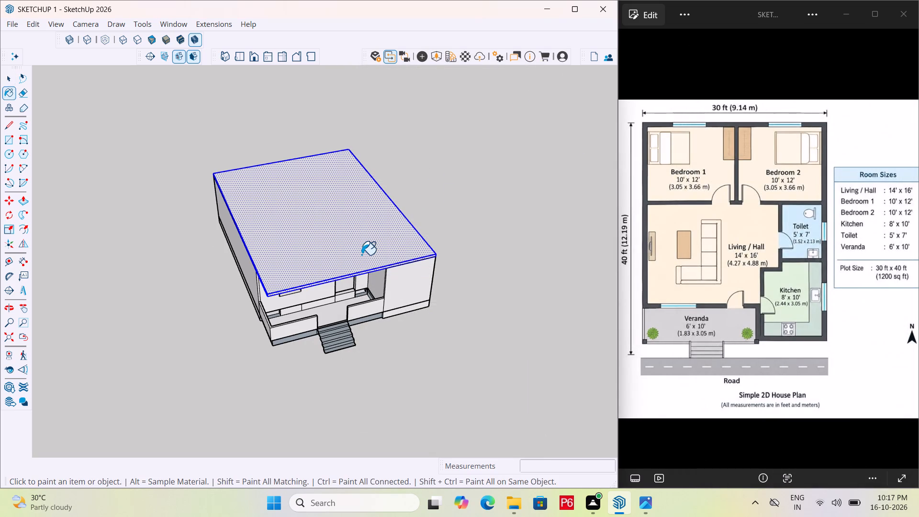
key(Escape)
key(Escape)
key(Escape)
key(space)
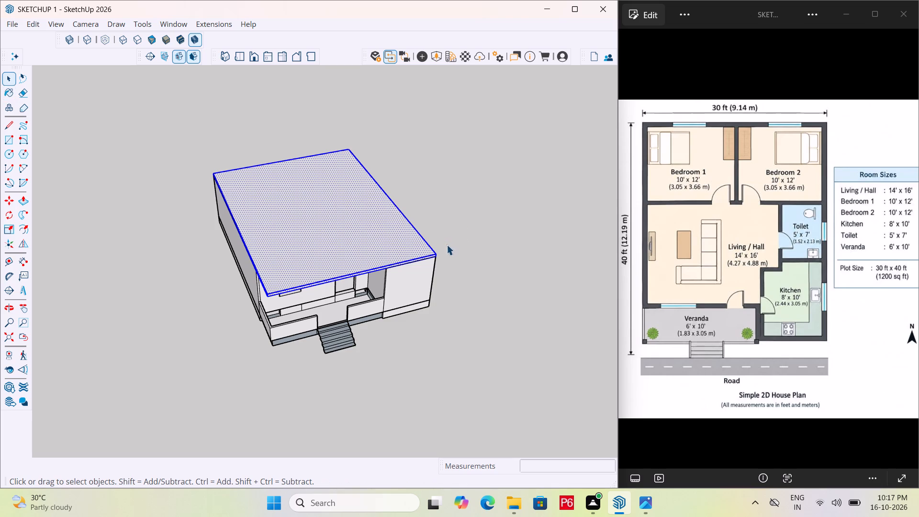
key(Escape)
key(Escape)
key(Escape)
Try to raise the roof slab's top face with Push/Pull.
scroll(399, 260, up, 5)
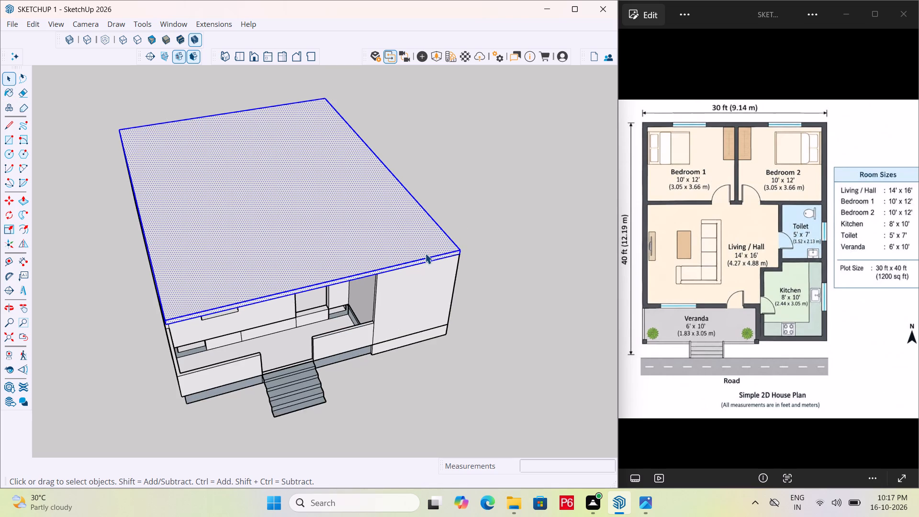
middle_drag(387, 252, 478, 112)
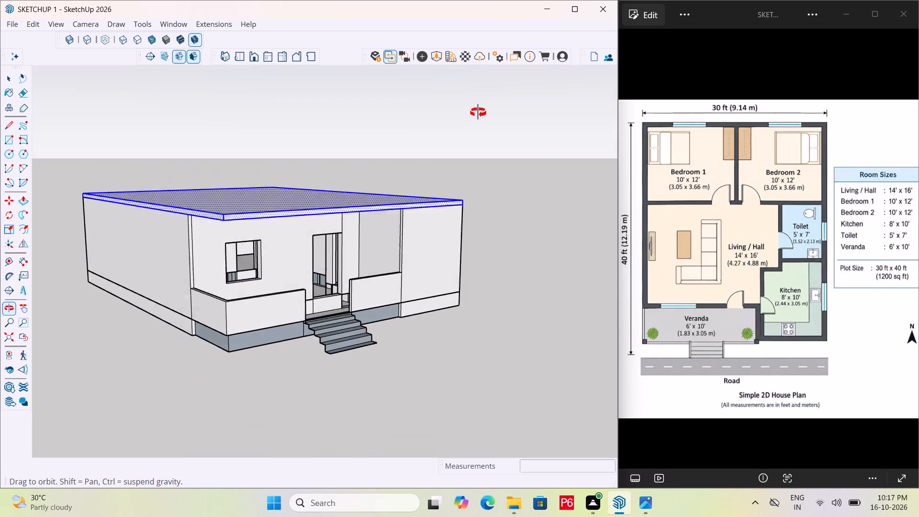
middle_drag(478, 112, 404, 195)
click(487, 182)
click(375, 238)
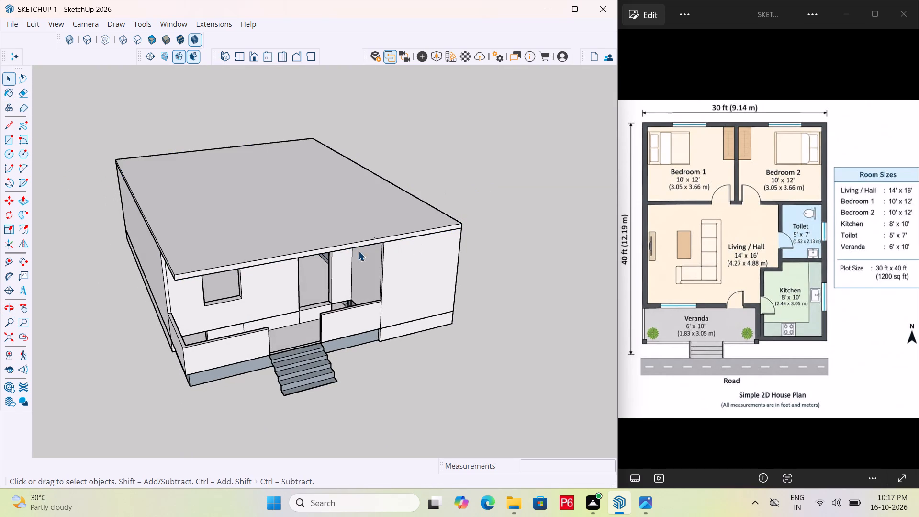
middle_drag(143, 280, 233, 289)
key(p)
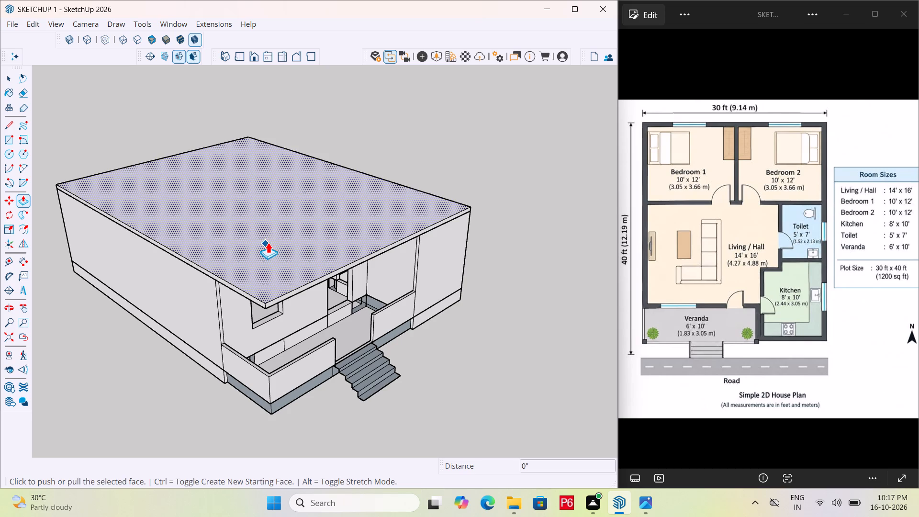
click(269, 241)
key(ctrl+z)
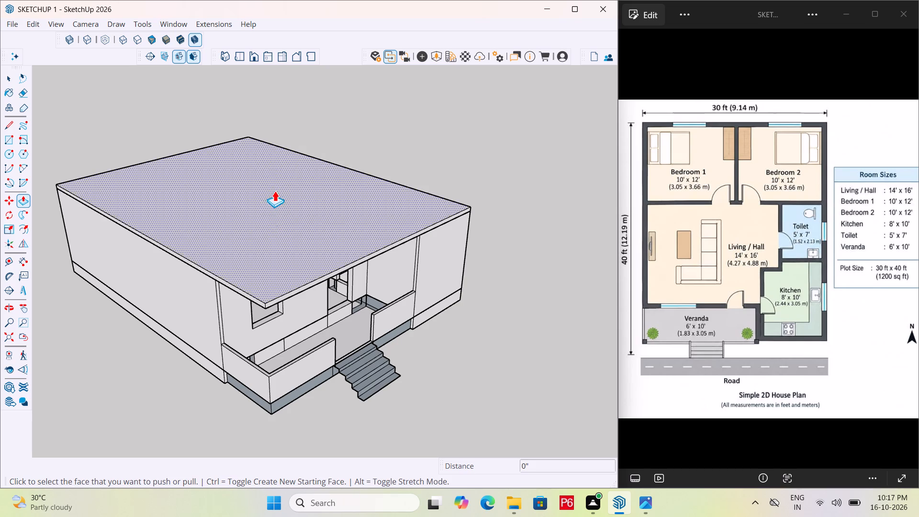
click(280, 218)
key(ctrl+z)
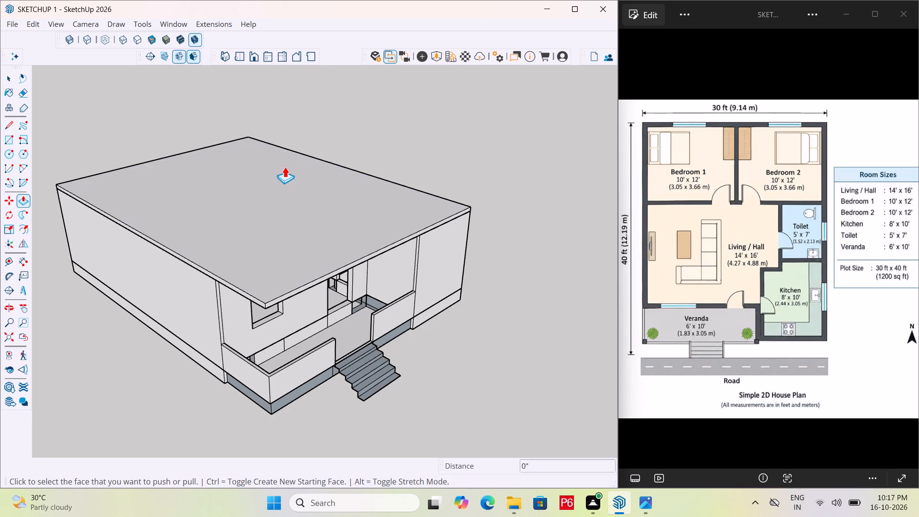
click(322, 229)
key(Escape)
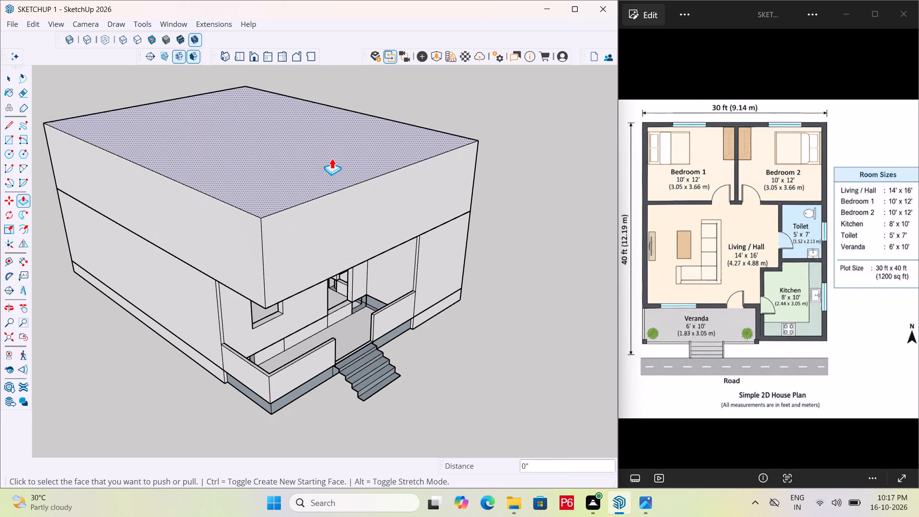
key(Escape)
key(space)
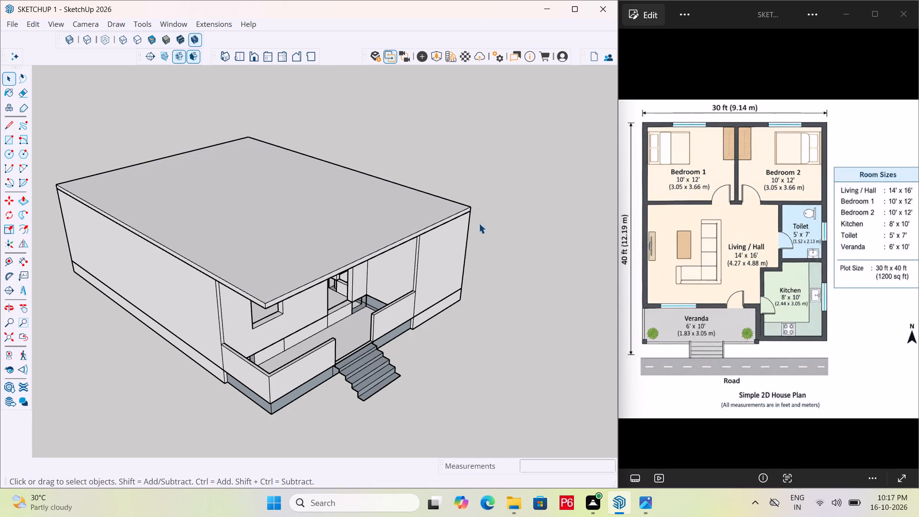
Make the whole roof slab, with all its connected faces and edges, into a group.
triple_click(365, 215)
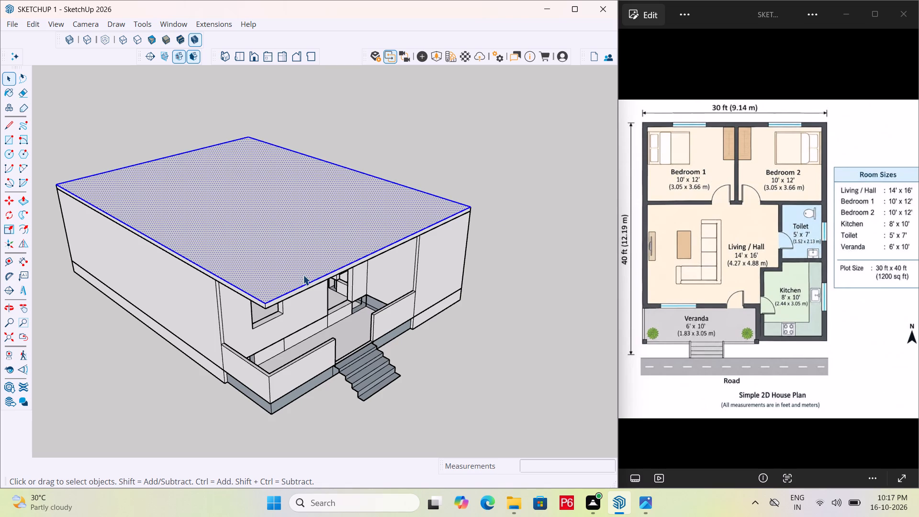
right_click(306, 269)
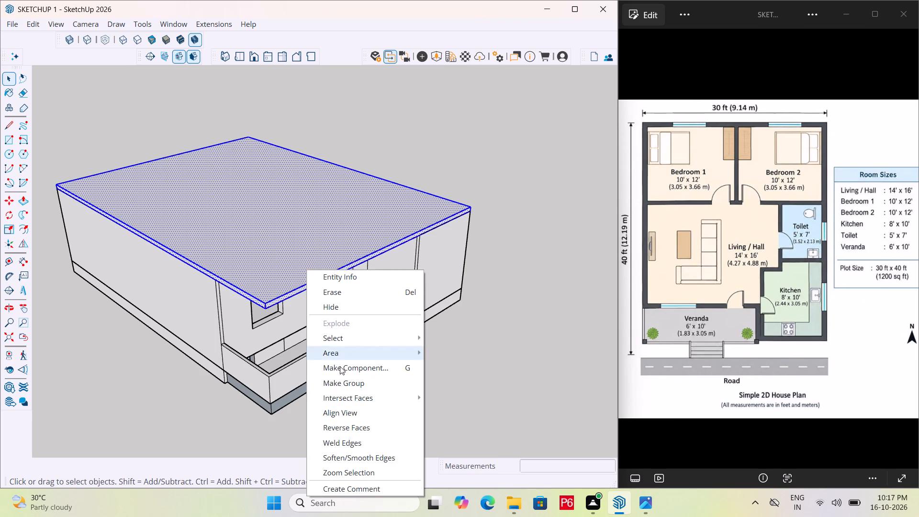
click(354, 383)
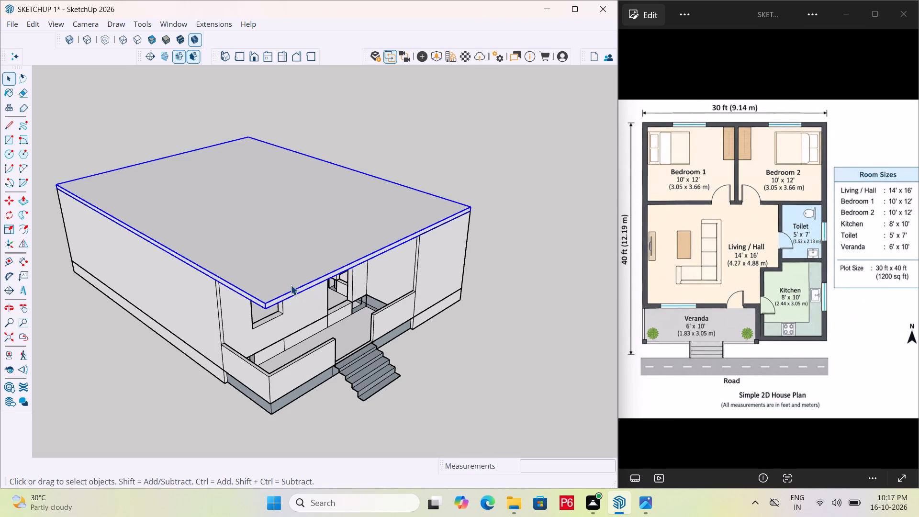
click(491, 284)
key(Escape)
click(312, 278)
Examine the house and its grouped roof slab from the veranda corner, the long side, above and underneath.
middle_drag(278, 324, 269, 181)
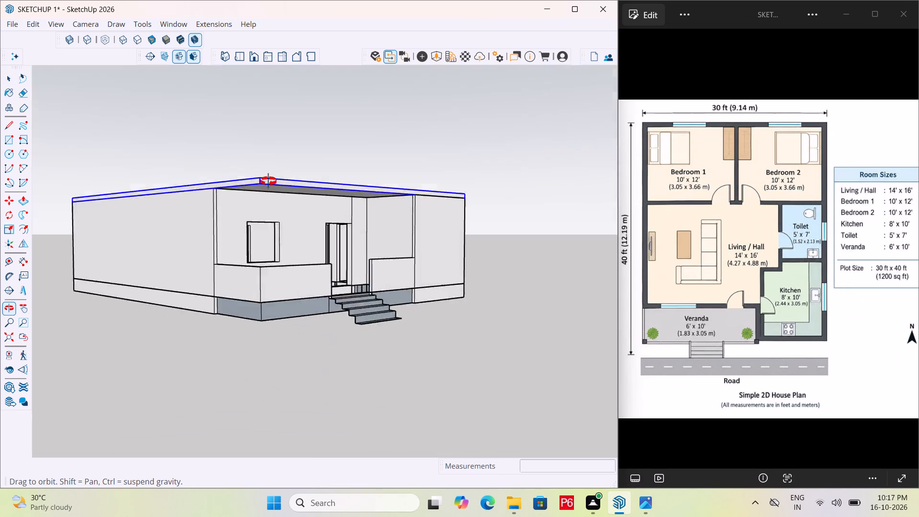
middle_drag(269, 181, 751, 342)
scroll(288, 291, down, 5)
middle_drag(420, 363, 0, 330)
middle_drag(523, 329, 507, 181)
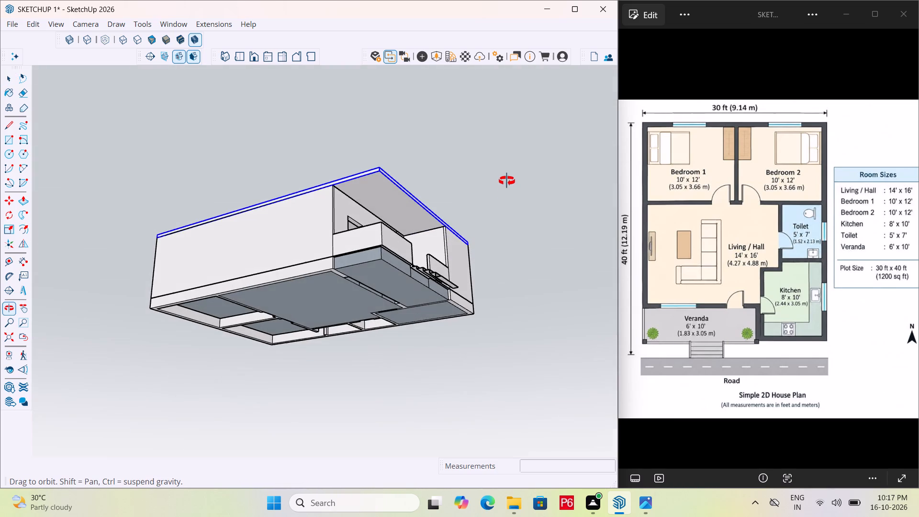
middle_drag(507, 181, 508, 175)
middle_drag(350, 209, 372, 301)
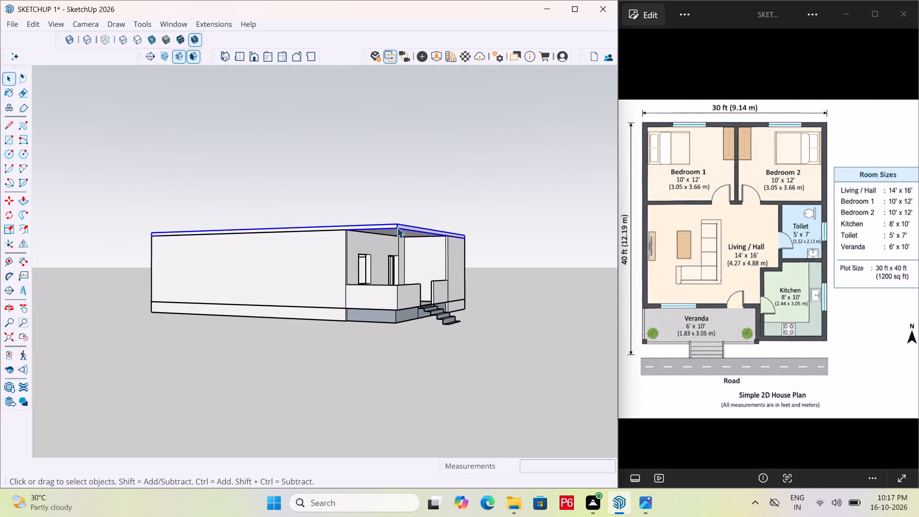
click(396, 227)
middle_drag(436, 231, 352, 421)
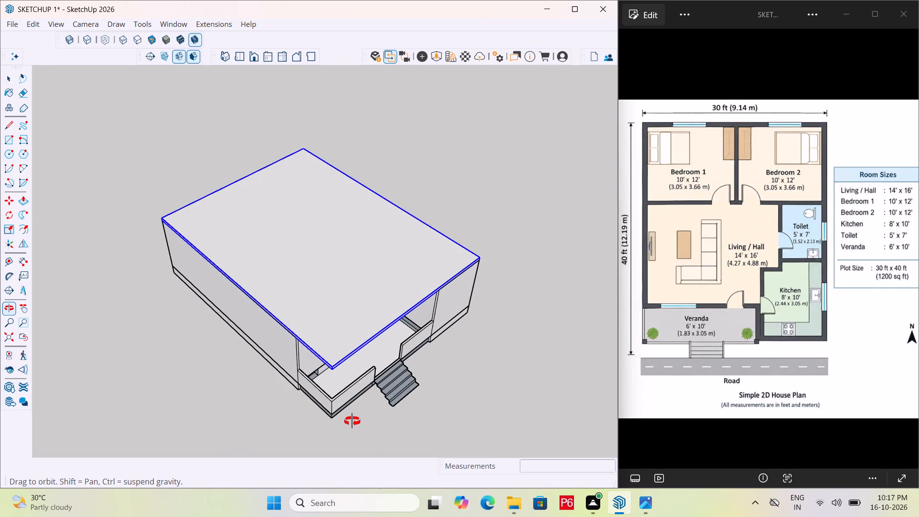
middle_drag(352, 421, 382, 268)
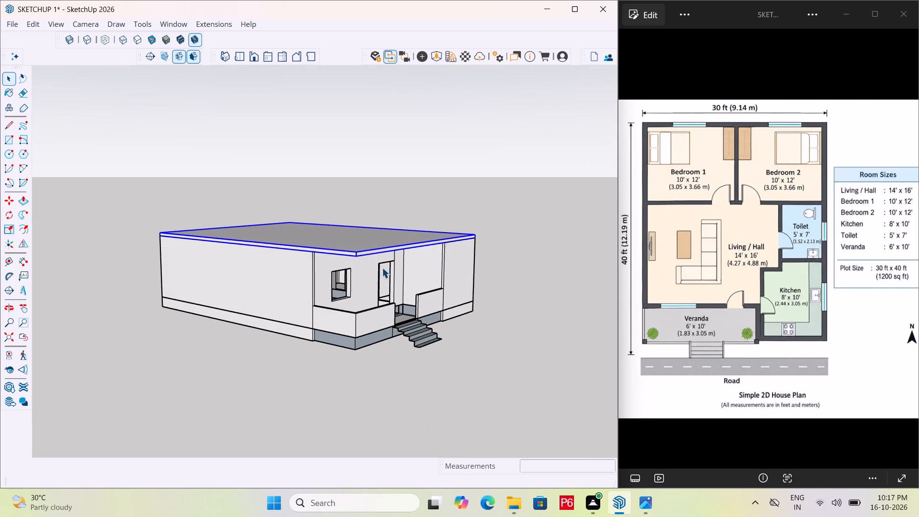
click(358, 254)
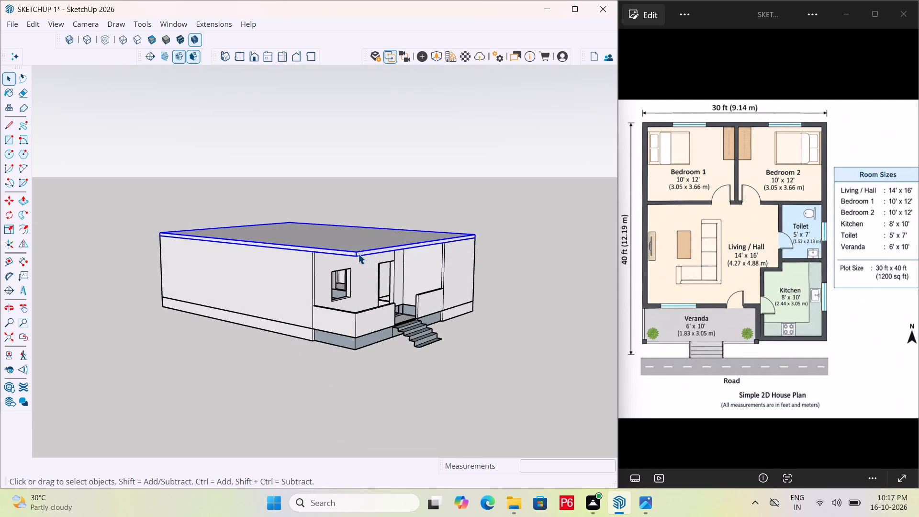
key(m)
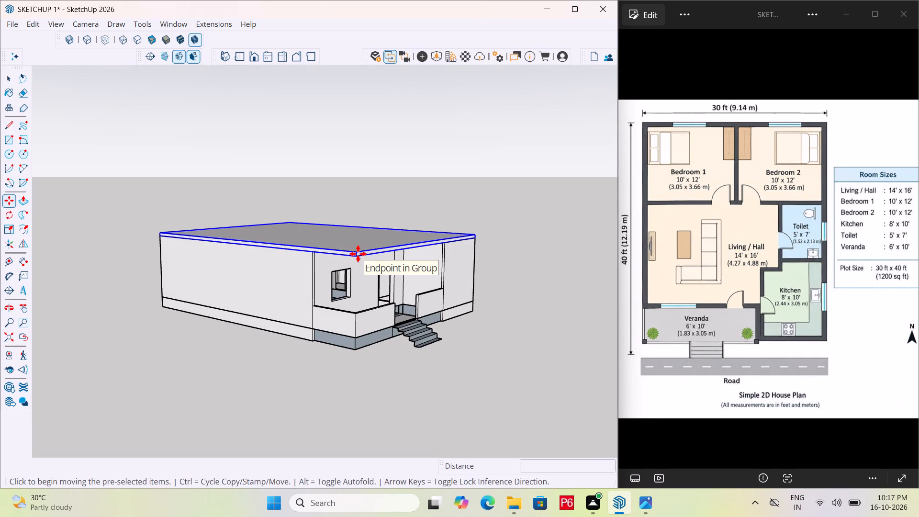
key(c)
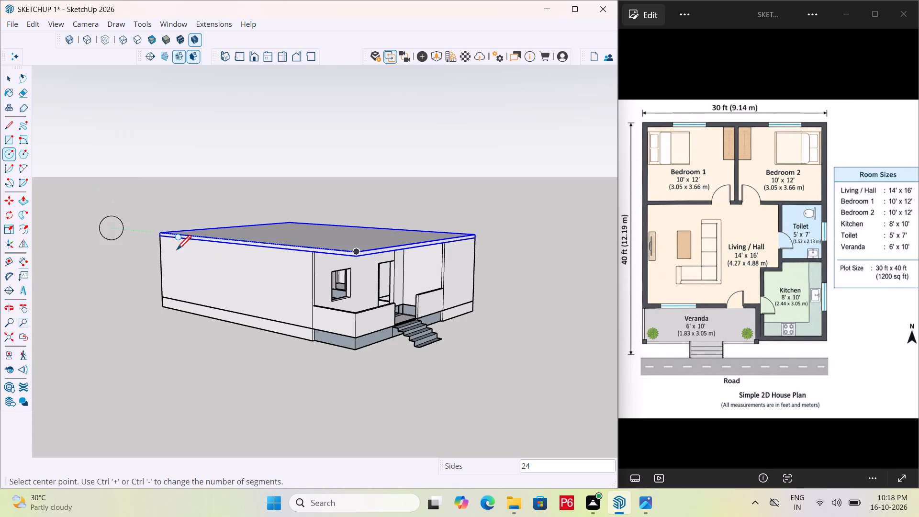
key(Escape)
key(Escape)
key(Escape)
Save the model with the grouped roof slab.
key(ctrl+s)
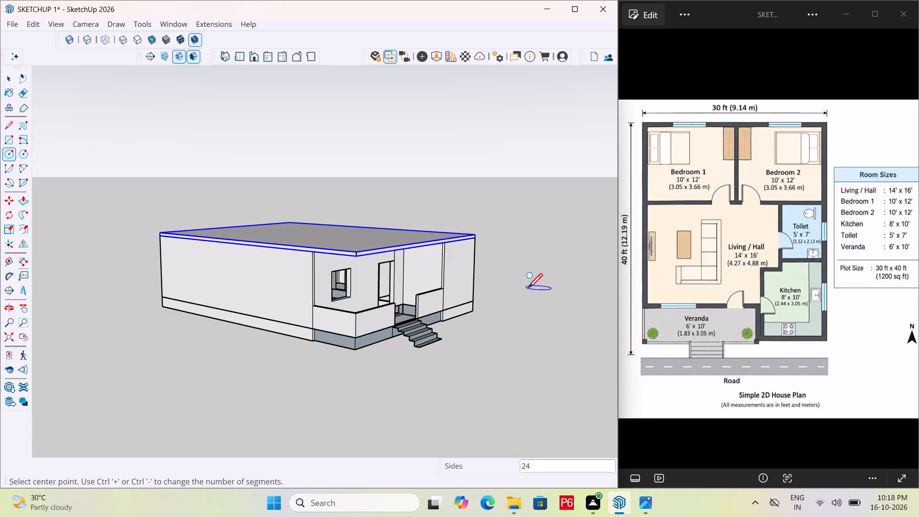
key(ctrl+s)
key(ctrl+s)
key(ctrl+s)
key(ctrl+s)
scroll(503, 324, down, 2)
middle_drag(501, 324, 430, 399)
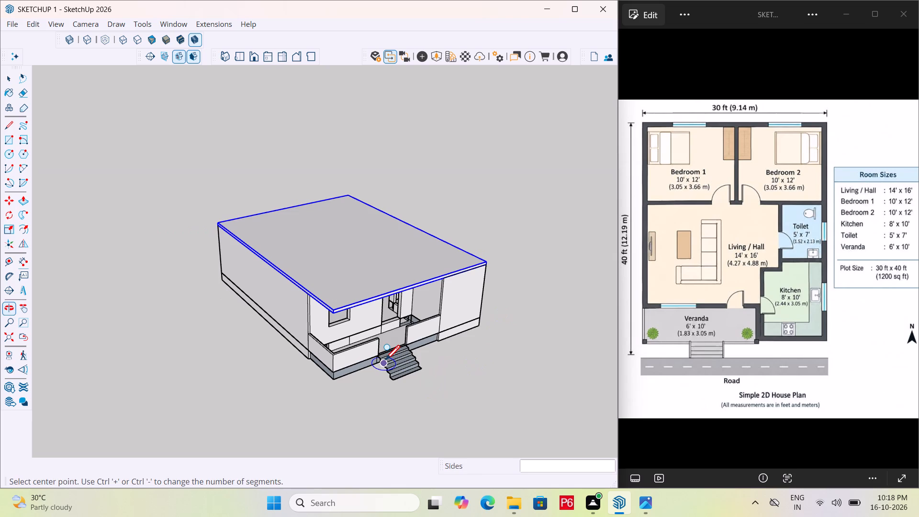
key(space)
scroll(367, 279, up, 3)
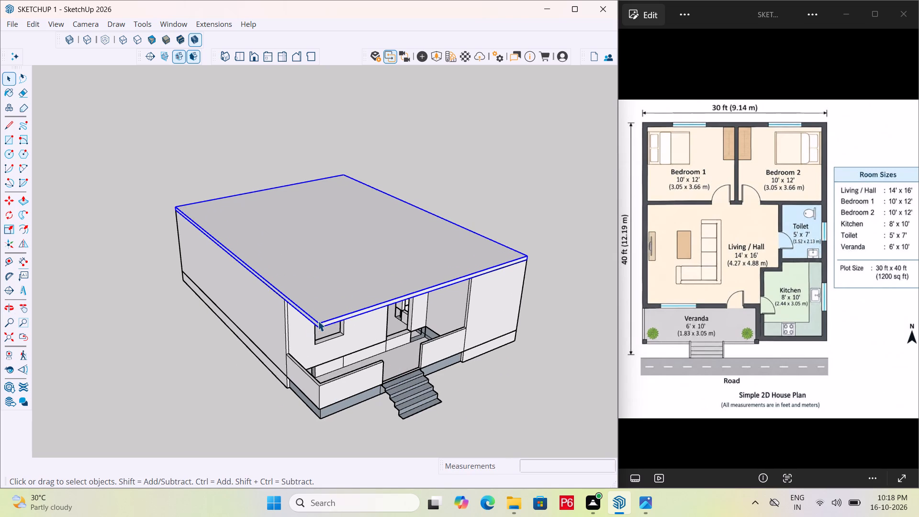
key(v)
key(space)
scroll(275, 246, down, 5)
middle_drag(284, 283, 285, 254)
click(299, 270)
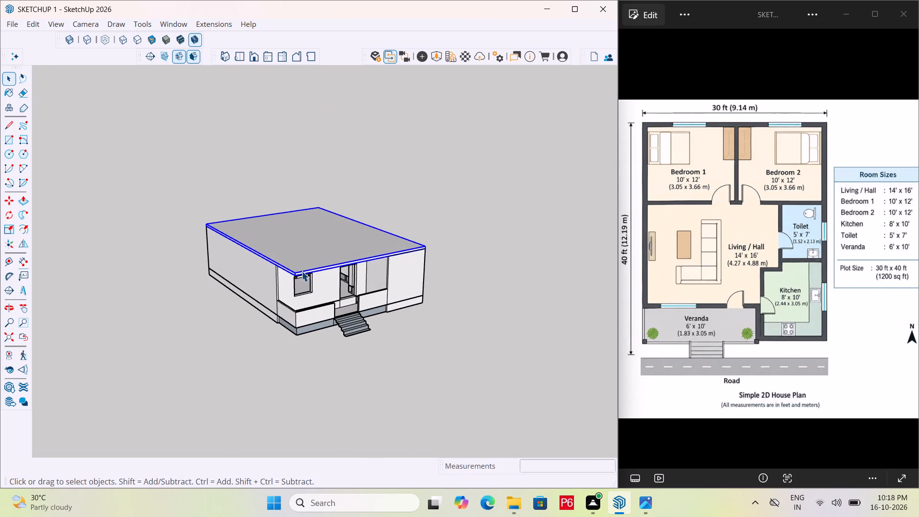
Copy the roof slab group straight down so its top corner meets the bottom corner of the house base.
scroll(300, 269, up, 4)
scroll(300, 269, down, 1)
middle_drag(300, 269, 305, 284)
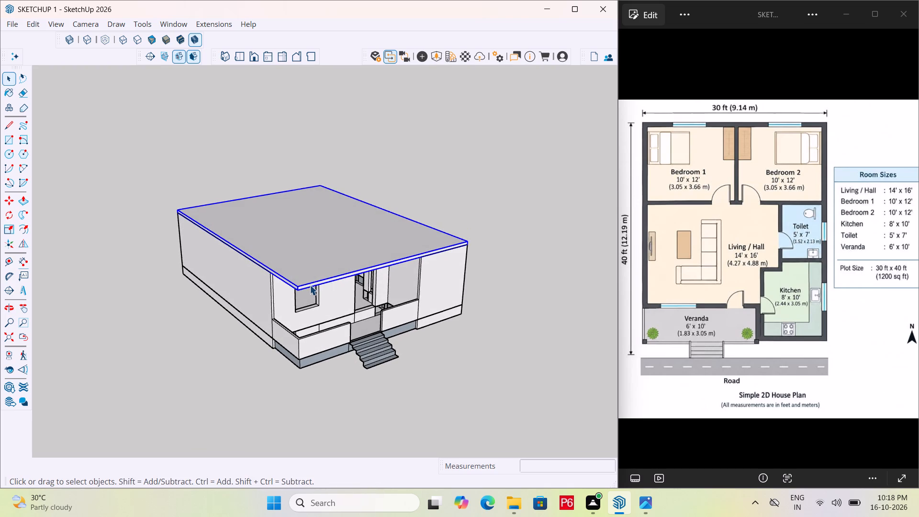
key(m)
scroll(298, 293, up, 9)
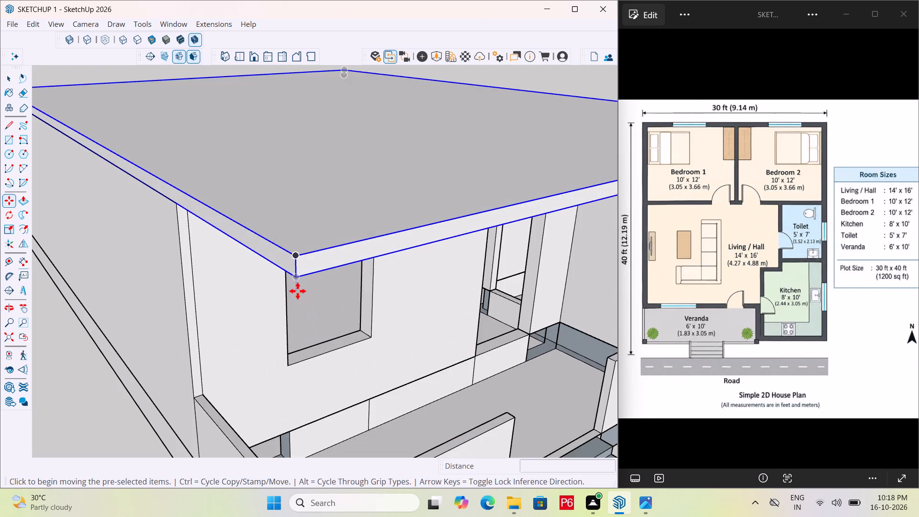
click(295, 255)
scroll(313, 246, down, 8)
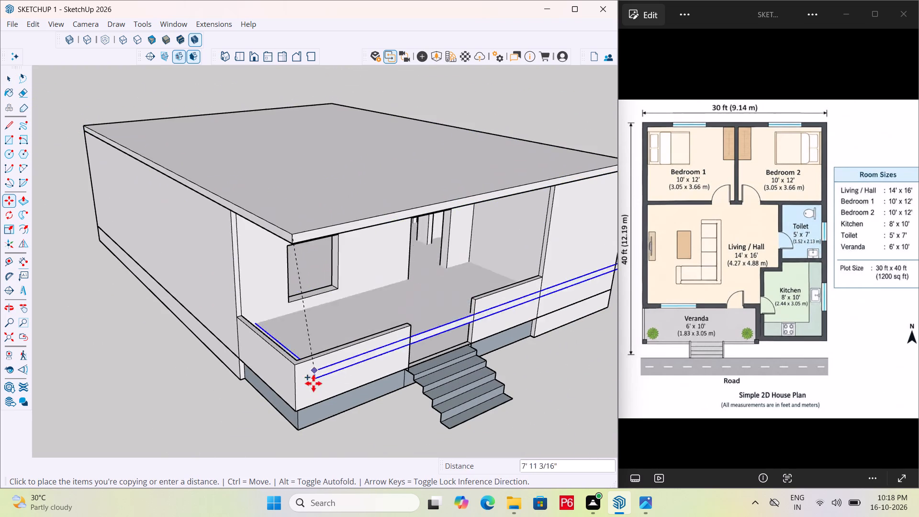
scroll(303, 452, up, 2)
scroll(308, 276, down, 6)
scroll(311, 412, up, 6)
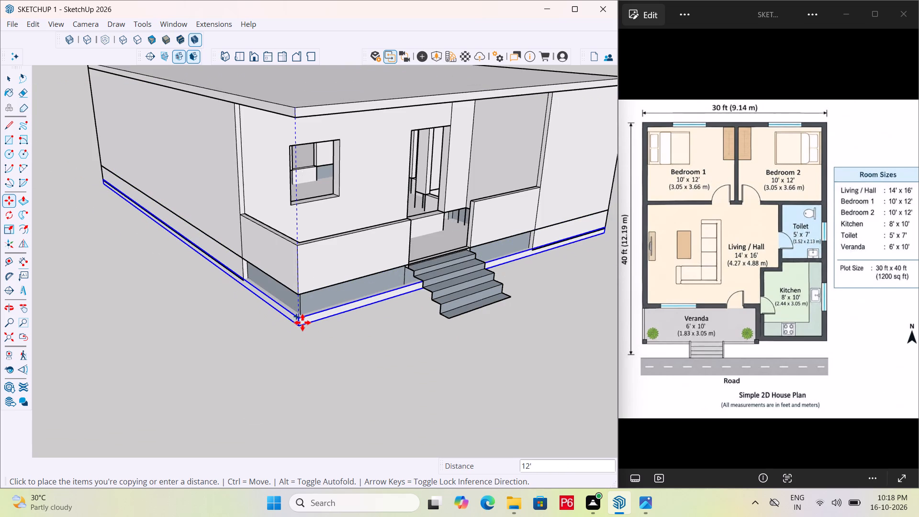
scroll(303, 320, up, 5)
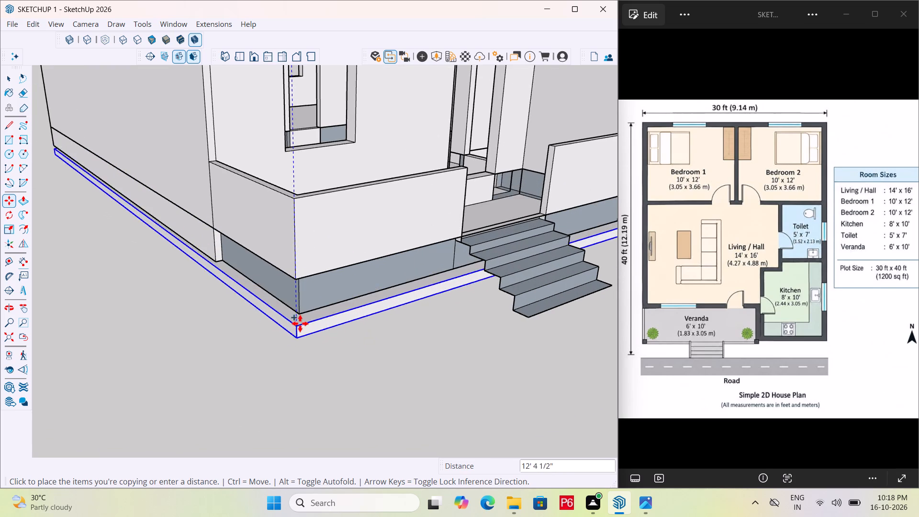
click(300, 317)
scroll(355, 294, down, 4)
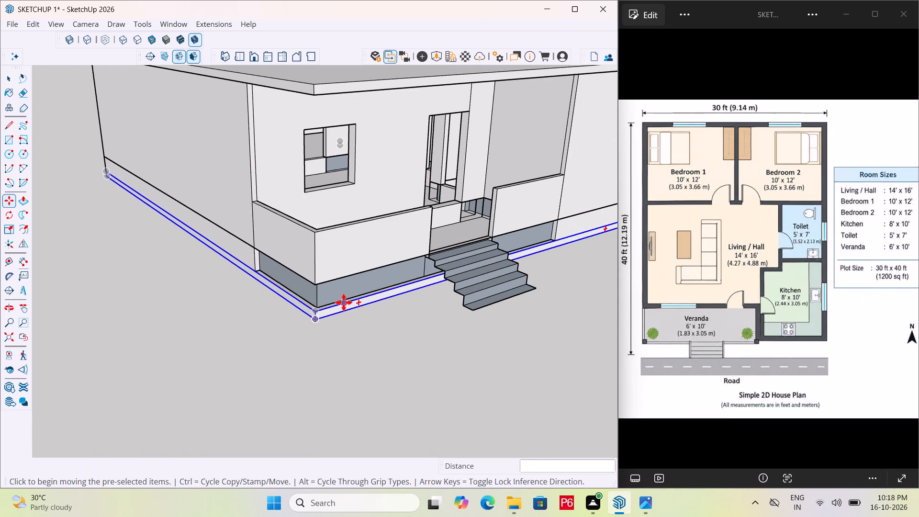
key(Escape)
Open the lower slab copy for editing and Push/Pull its long side face outward on the Bedroom 1 and living hall side.
scroll(350, 327, down, 3)
middle_drag(350, 324, 458, 126)
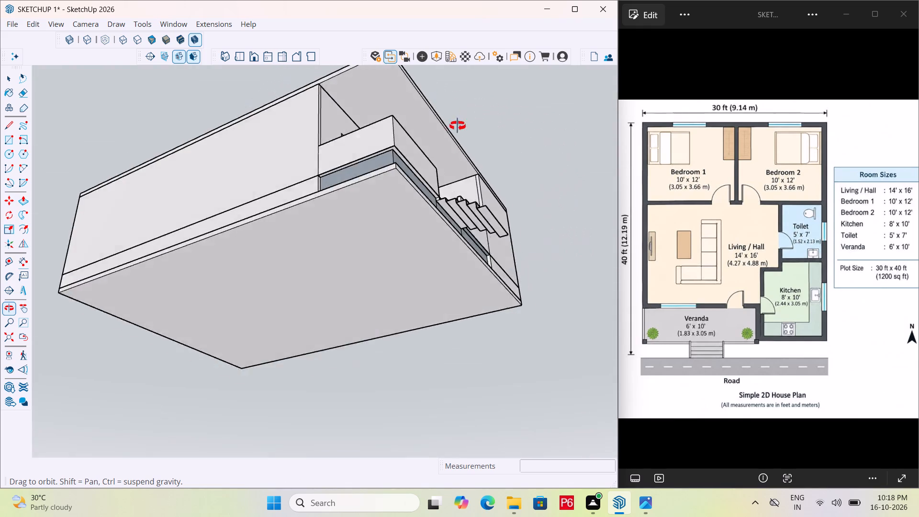
middle_drag(458, 126, 516, 224)
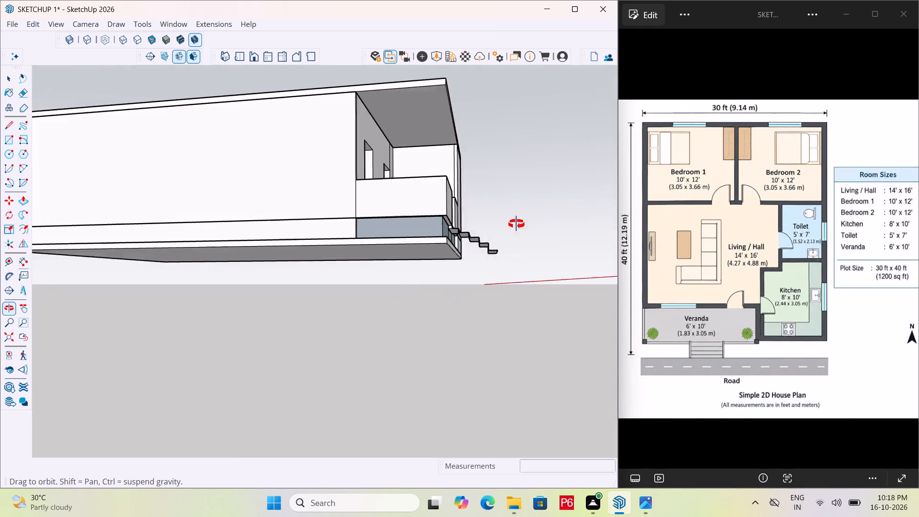
middle_drag(516, 224, 308, 278)
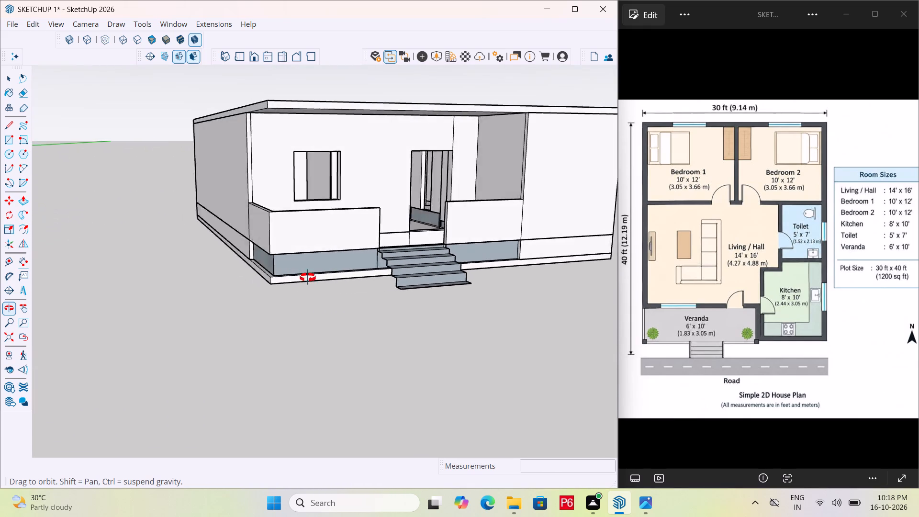
middle_drag(308, 278, 423, 274)
scroll(382, 277, up, 5)
scroll(299, 274, up, 3)
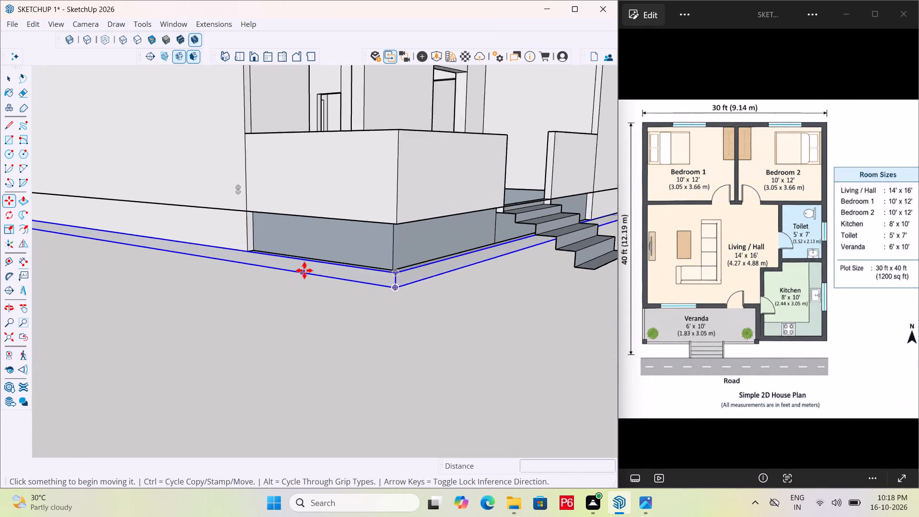
scroll(304, 270, up, 2)
key(Escape)
key(space)
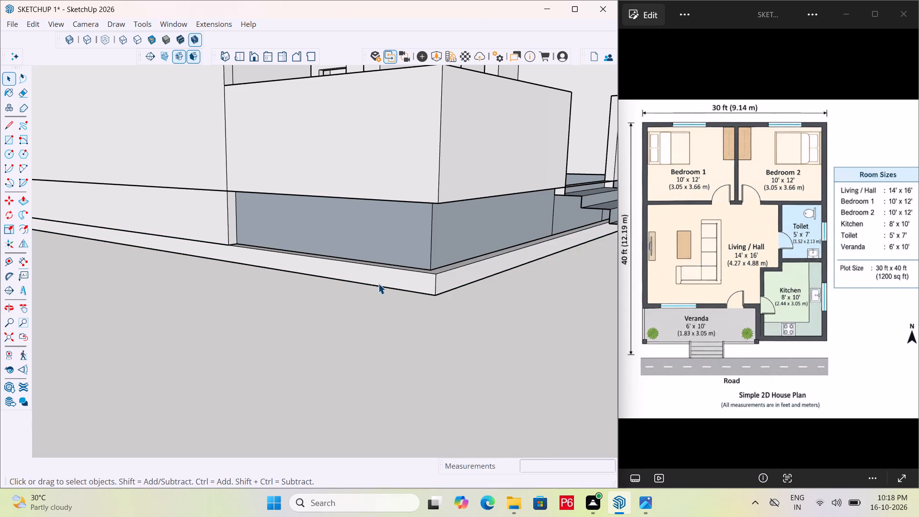
triple_click(385, 278)
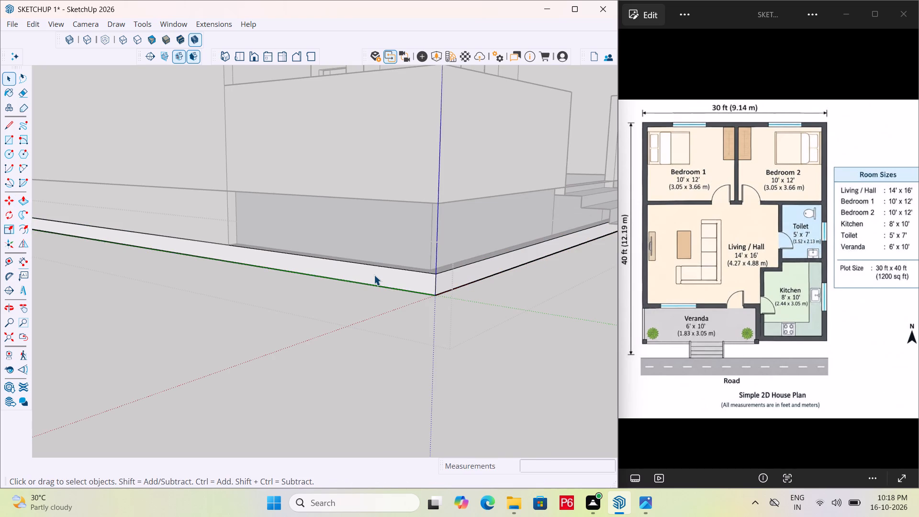
key(p)
click(380, 273)
scroll(354, 304, down, 12)
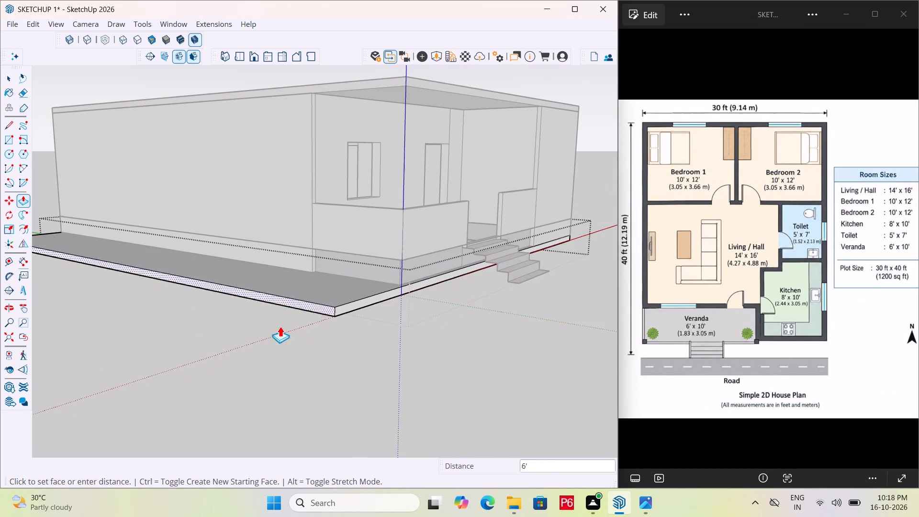
click(145, 364)
Push/Pull the lower slab's front face about 19' 3" outward beyond the veranda and entrance steps.
scroll(480, 275, down, 1)
middle_drag(480, 275, 470, 221)
scroll(351, 284, up, 2)
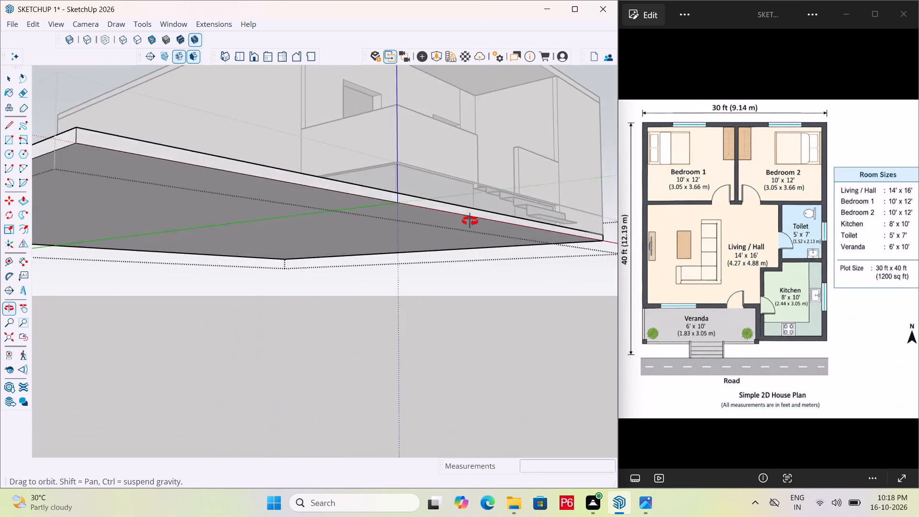
middle_drag(470, 221, 487, 241)
click(386, 236)
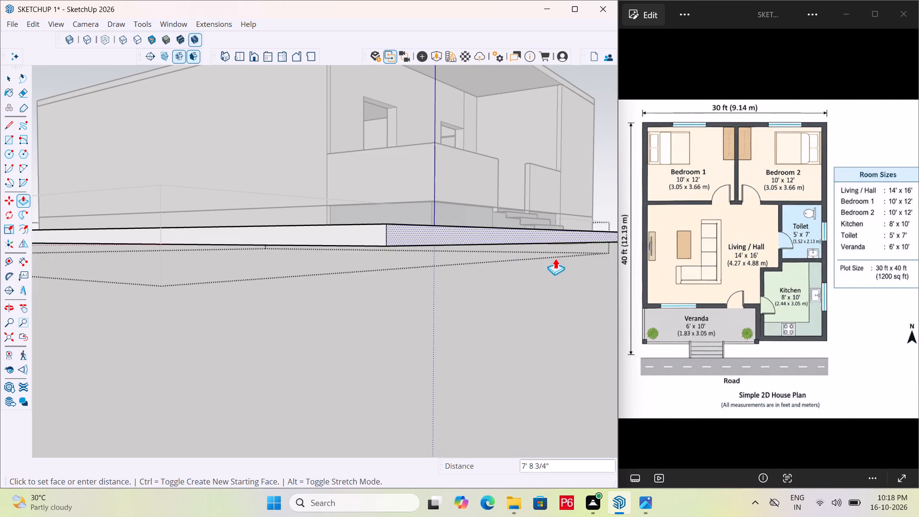
middle_drag(520, 279, 370, 443)
scroll(511, 283, down, 1)
scroll(344, 327, down, 5)
middle_drag(438, 367, 421, 272)
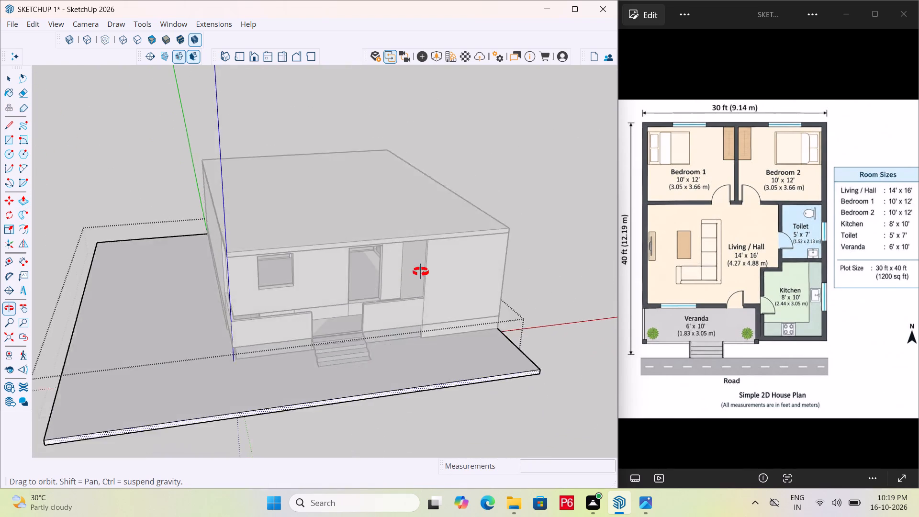
middle_drag(421, 272, 456, 281)
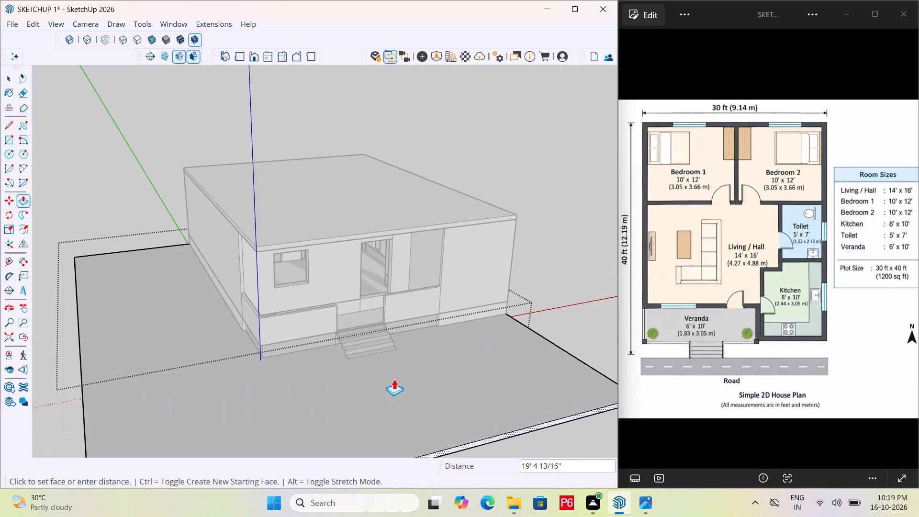
click(396, 371)
Push/Pull the lower slab's long face on the kitchen side about 9' 9" outward from the house.
scroll(378, 328, down, 4)
middle_drag(506, 341, 181, 359)
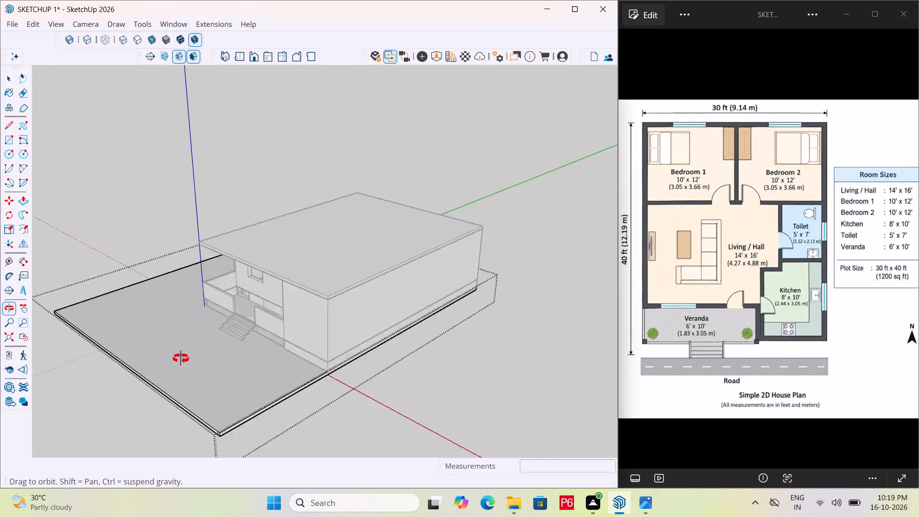
middle_drag(181, 359, 147, 327)
scroll(198, 365, up, 5)
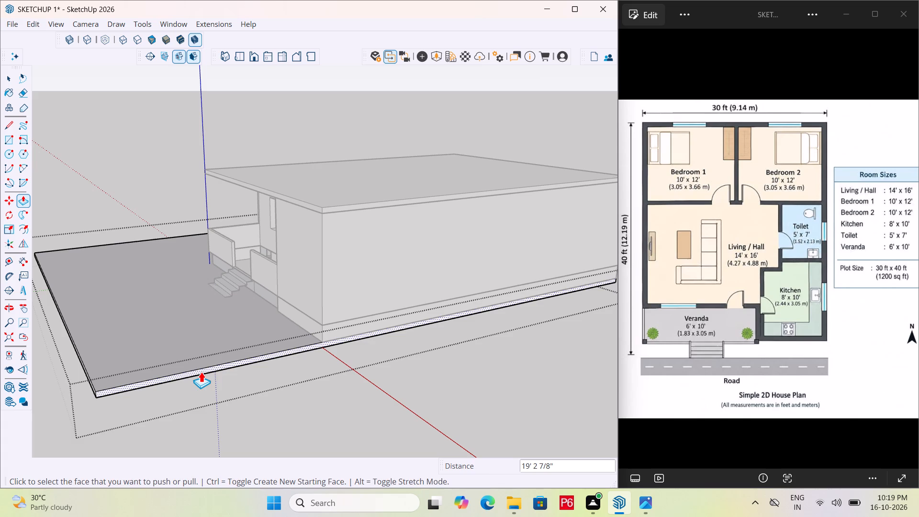
click(201, 371)
click(231, 363)
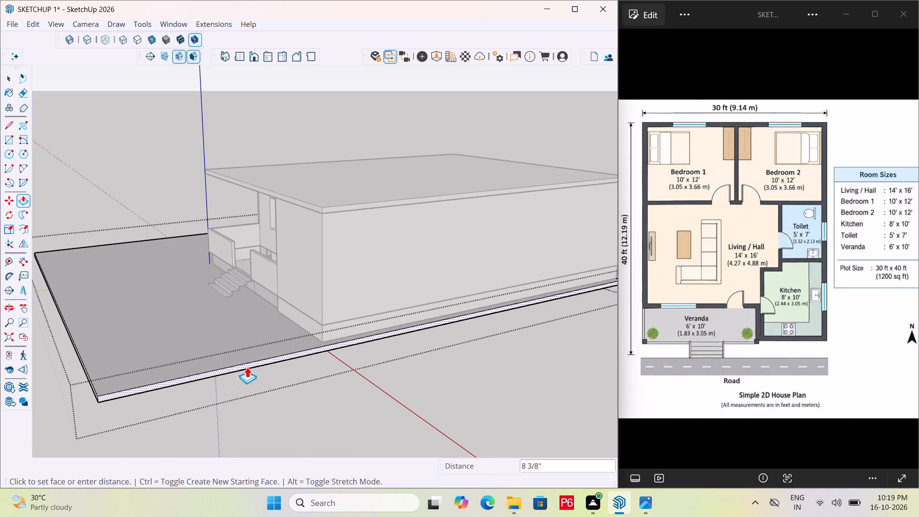
drag(298, 397, 298, 390)
Push/Pull the lower slab's rear face about 7' 1" outward behind the bedrooms.
scroll(213, 341, down, 4)
scroll(501, 320, down, 1)
middle_drag(501, 320, 4, 343)
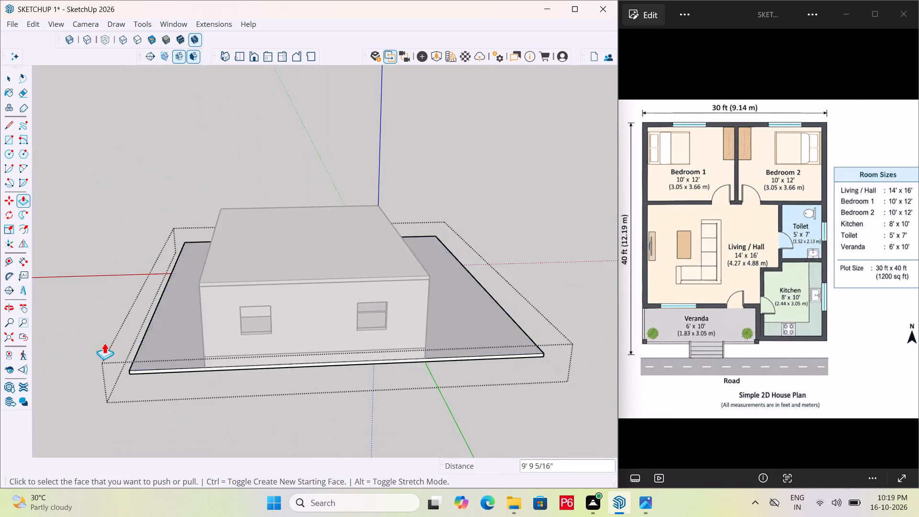
middle_drag(314, 373, 483, 376)
scroll(393, 369, up, 1)
scroll(461, 383, up, 8)
click(325, 390)
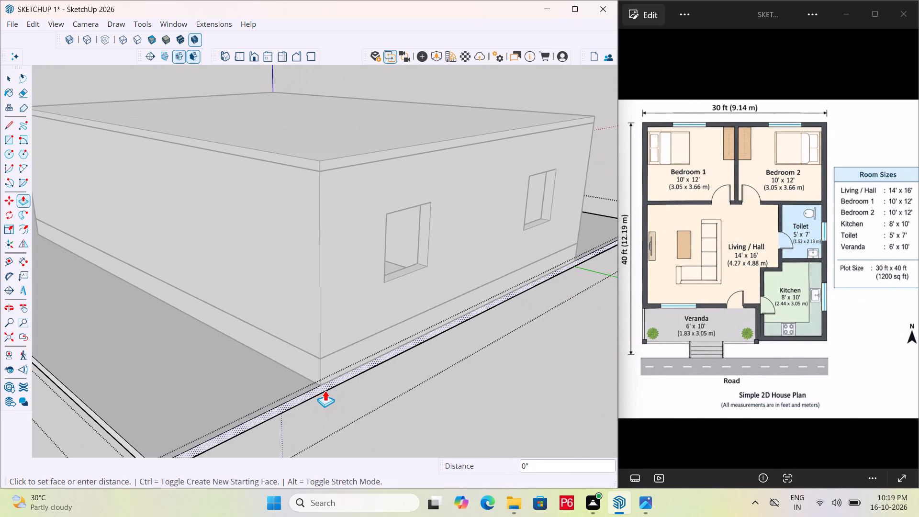
drag(447, 409, 440, 406)
Save the model with the extended ground slab and leave the slab group's editing mode.
scroll(418, 352, down, 6)
middle_drag(270, 364, 590, 366)
scroll(273, 364, down, 1)
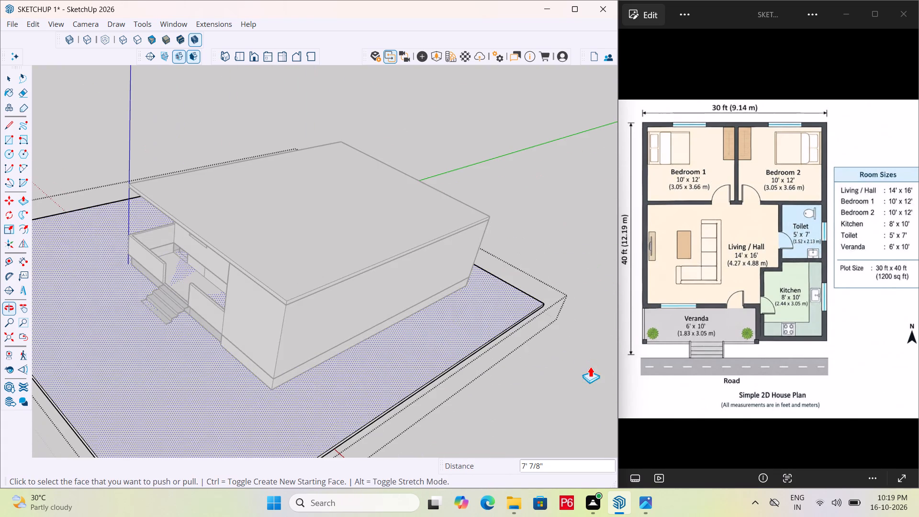
key(ctrl+s)
key(ctrl+s)
key(ctrl+s)
key(ctrl+s)
key(ctrl+s)
ctrl+scroll(388, 319, down, 4)
key(ctrl+s)
key(ctrl+s)
middle_drag(225, 362, 362, 340)
key(space)
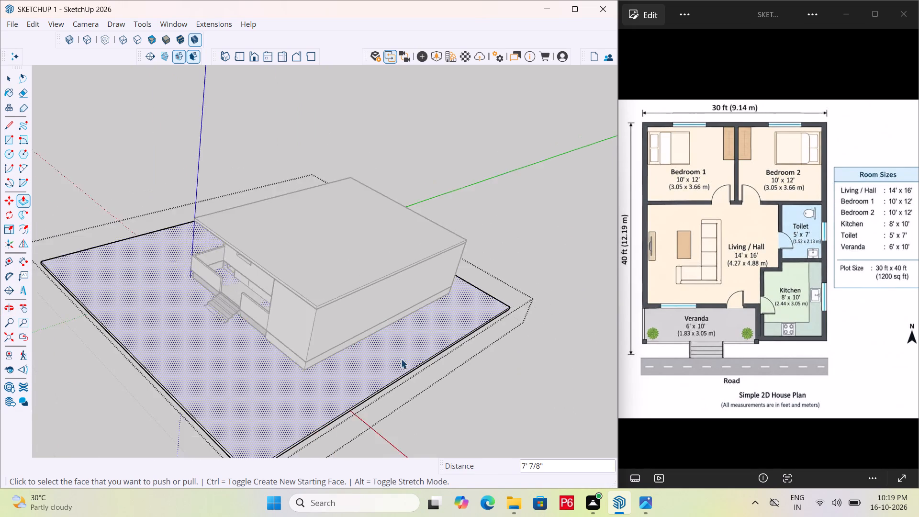
key(Escape)
key(Escape)
Examine the veranda corner at ground level and the entrance steps where they meet the ground slab.
middle_drag(224, 350, 436, 362)
scroll(402, 330, up, 10)
scroll(239, 352, up, 1)
middle_drag(237, 352, 393, 240)
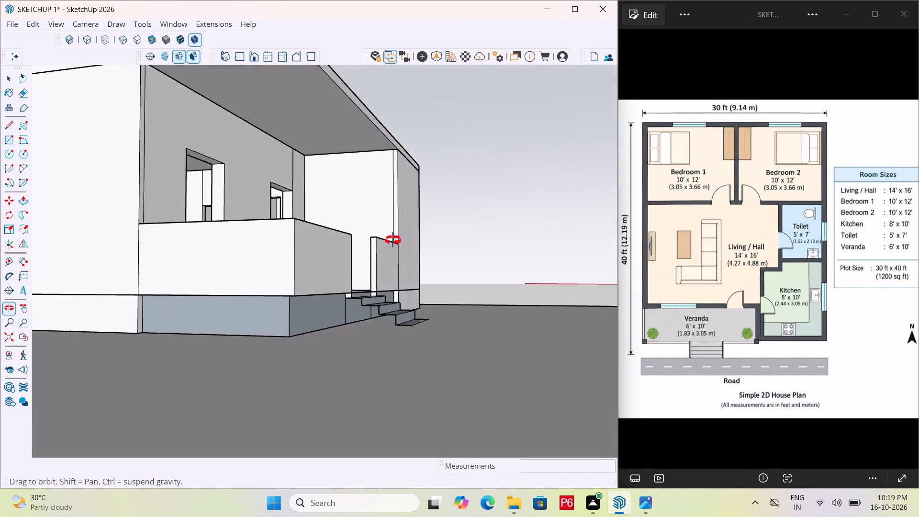
middle_drag(393, 240, 226, 393)
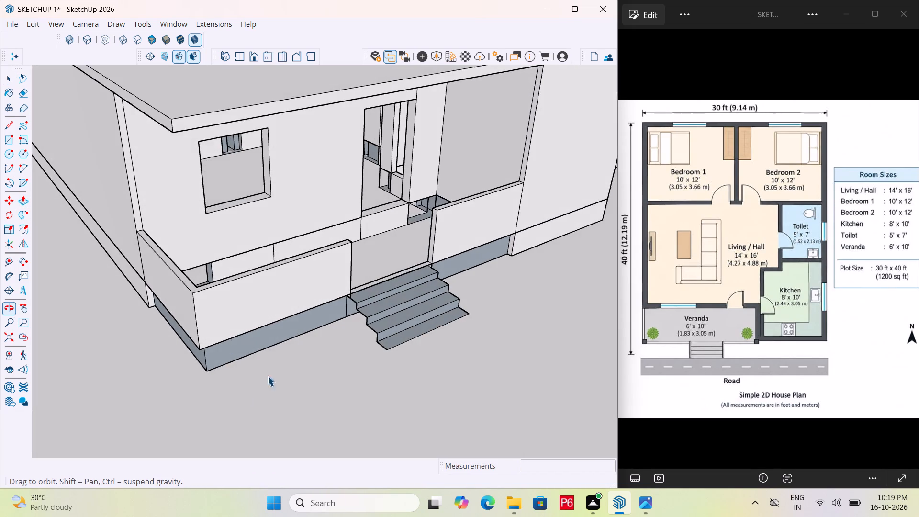
middle_drag(441, 248, 426, 320)
scroll(415, 280, up, 9)
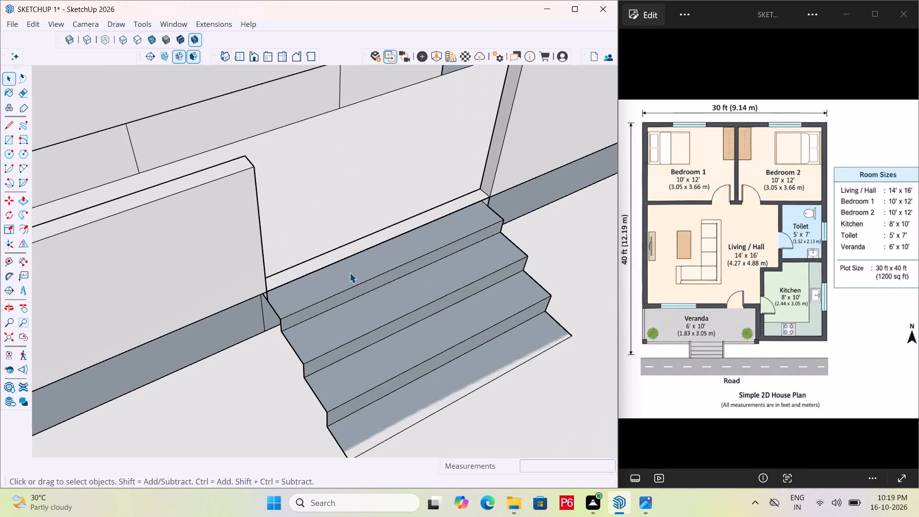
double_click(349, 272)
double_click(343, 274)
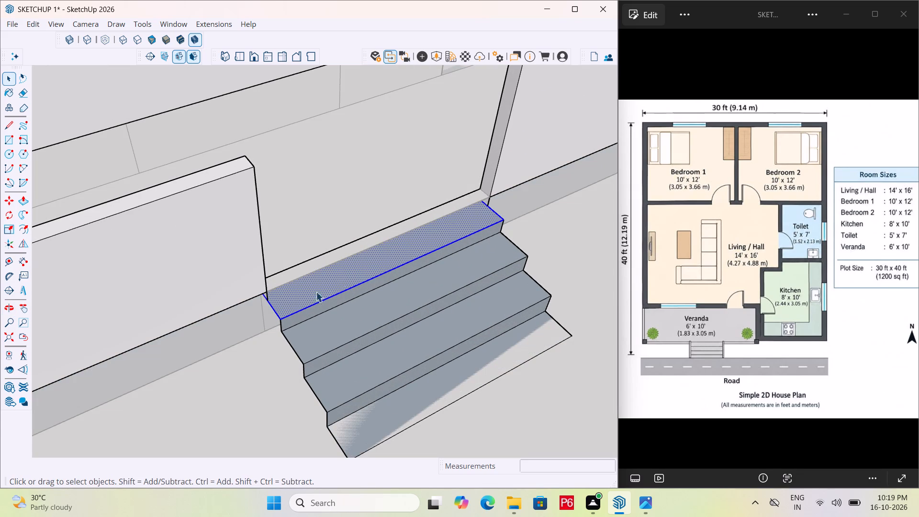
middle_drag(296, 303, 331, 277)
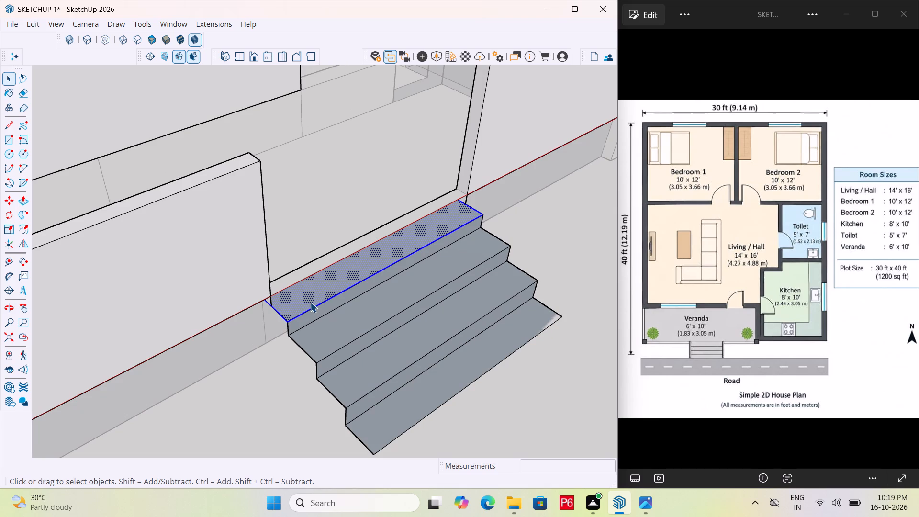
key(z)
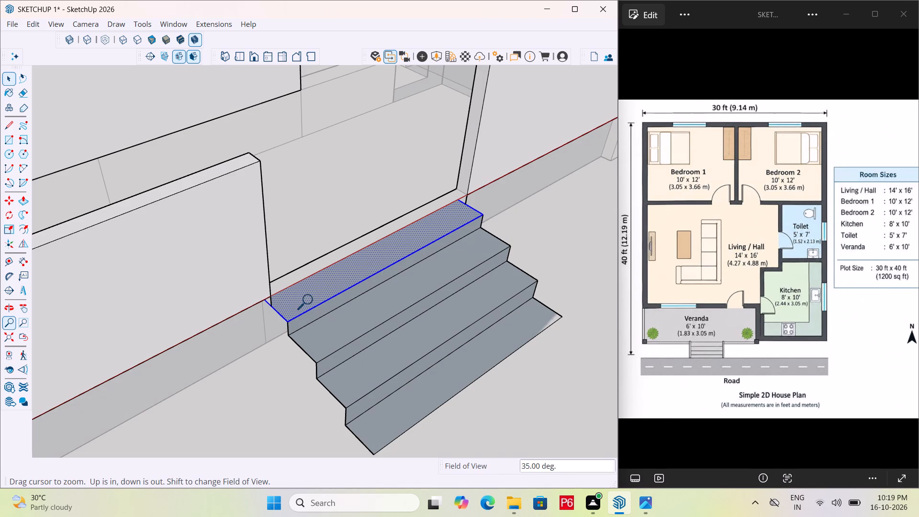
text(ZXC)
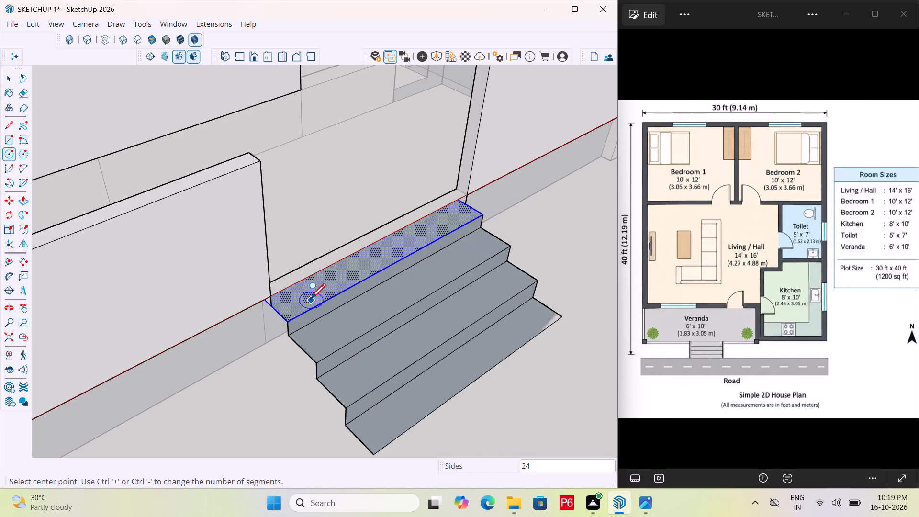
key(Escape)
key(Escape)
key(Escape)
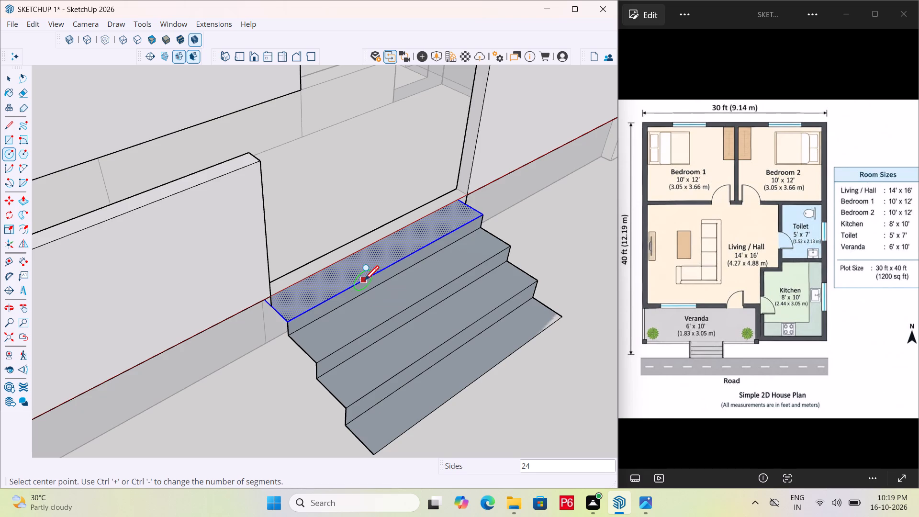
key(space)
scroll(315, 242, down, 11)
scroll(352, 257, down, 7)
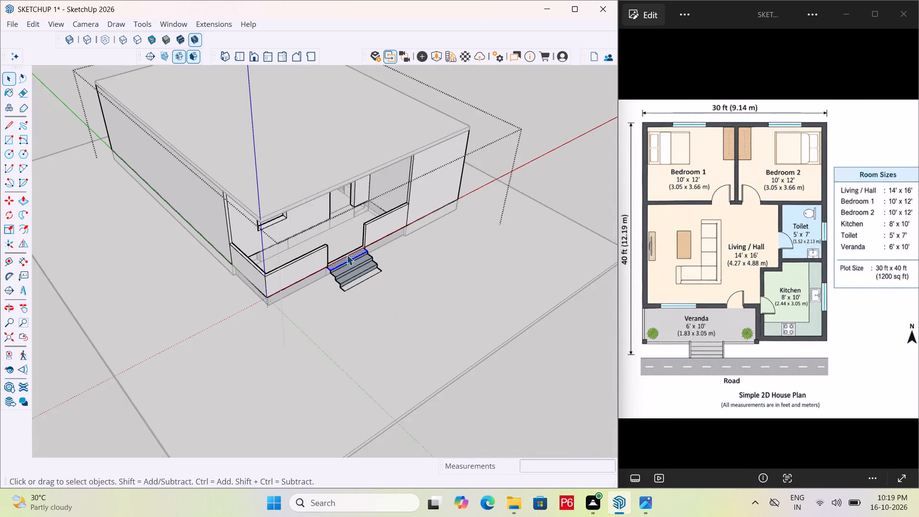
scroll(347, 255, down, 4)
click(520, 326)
Examine the foot of the entrance steps where the lowest tread meets the ground slab.
middle_drag(283, 234, 290, 172)
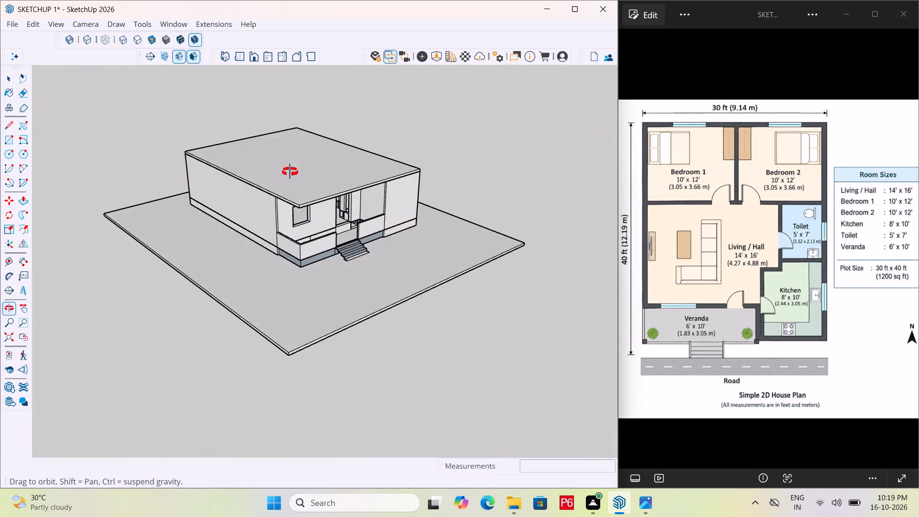
middle_drag(290, 172, 280, 188)
scroll(280, 188, up, 4)
scroll(309, 291, up, 5)
scroll(356, 300, up, 2)
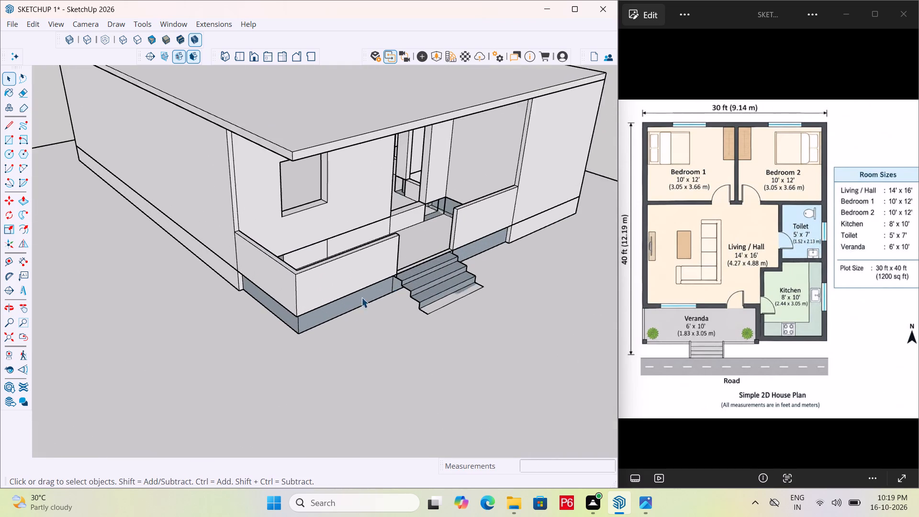
scroll(361, 297, up, 4)
middle_drag(387, 294, 527, 155)
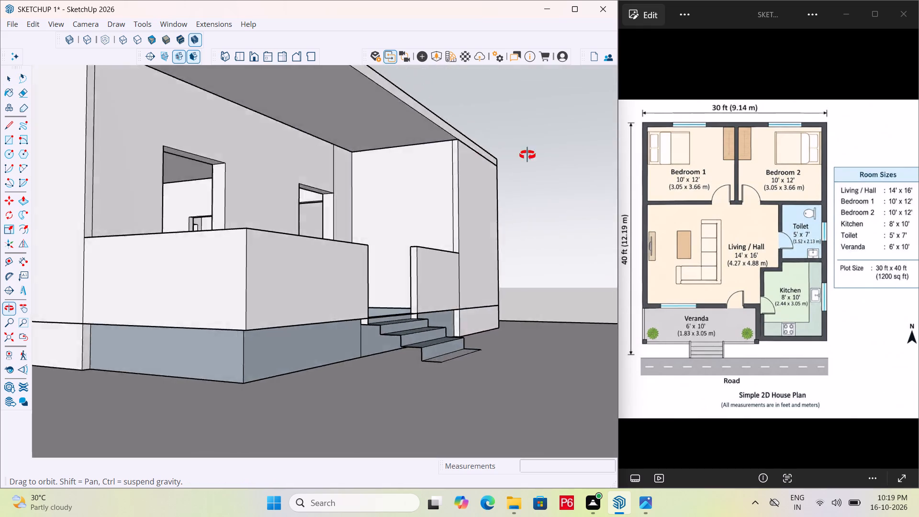
middle_drag(527, 155, 623, 108)
middle_drag(618, 112, 446, 205)
scroll(347, 285, down, 5)
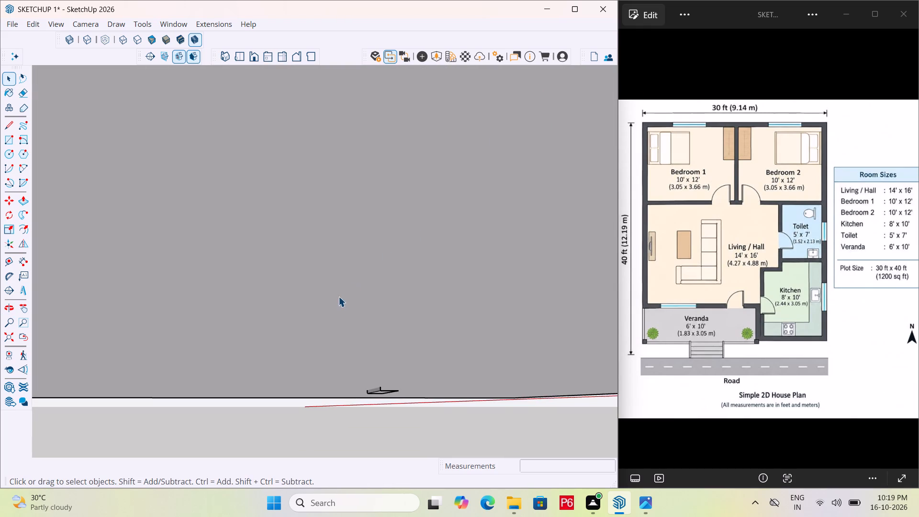
scroll(334, 302, down, 14)
middle_drag(386, 287, 269, 398)
scroll(265, 401, up, 5)
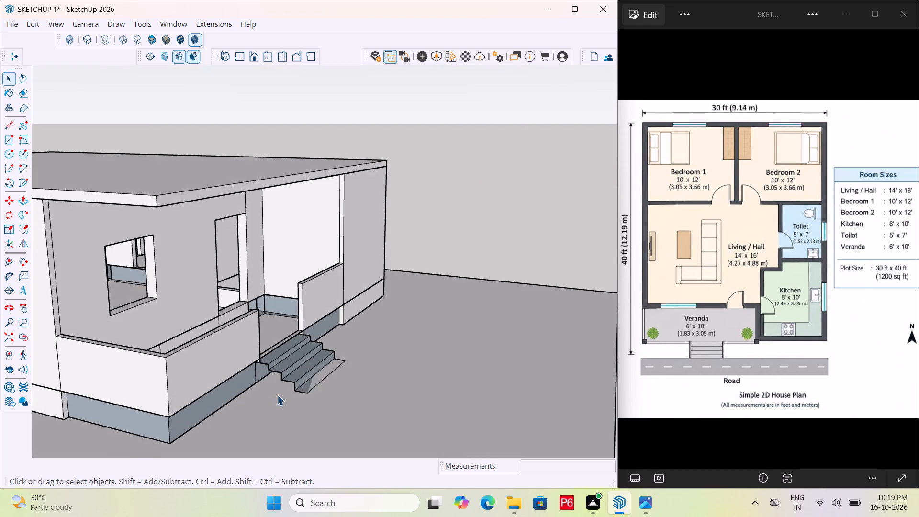
scroll(277, 395, up, 10)
scroll(315, 381, up, 11)
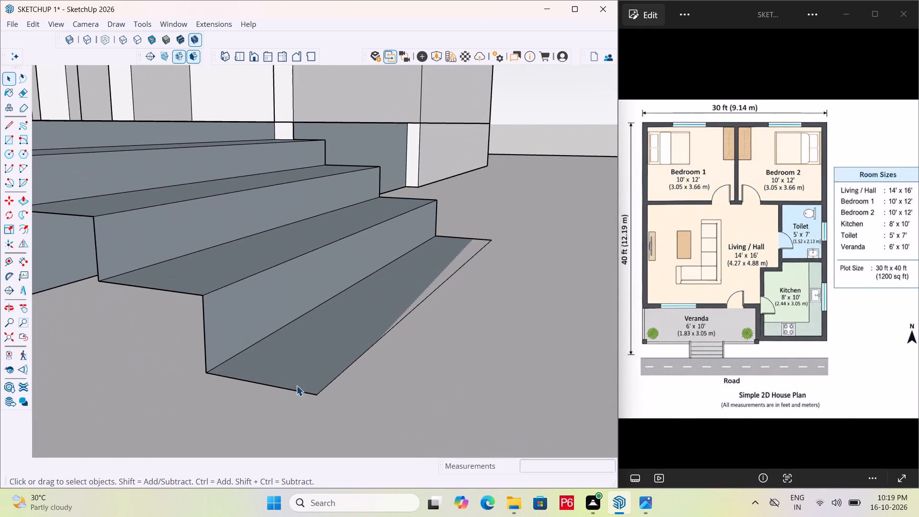
Inside the house group, erase the flat lowest tread of the entrance steps from beneath the ground slab, then leave the group.
middle_drag(328, 366, 408, 161)
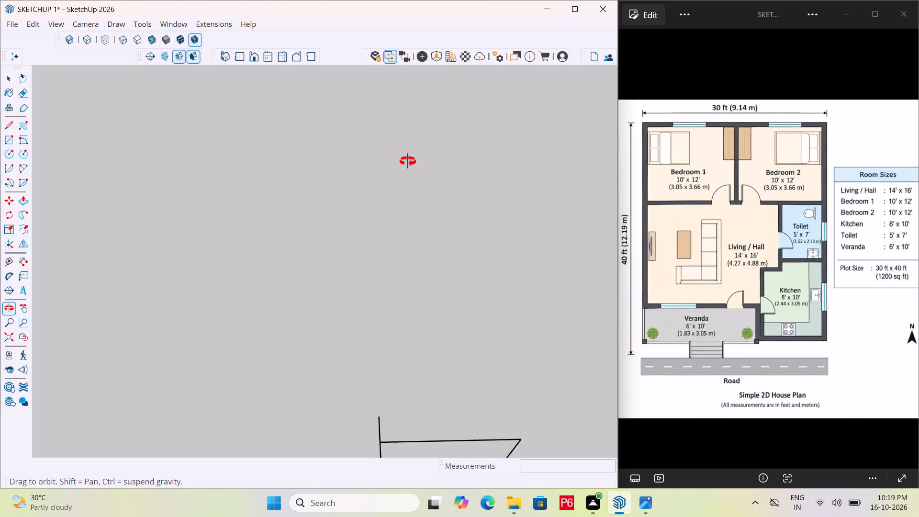
middle_drag(408, 161, 389, 204)
scroll(111, 311, down, 7)
scroll(330, 286, down, 13)
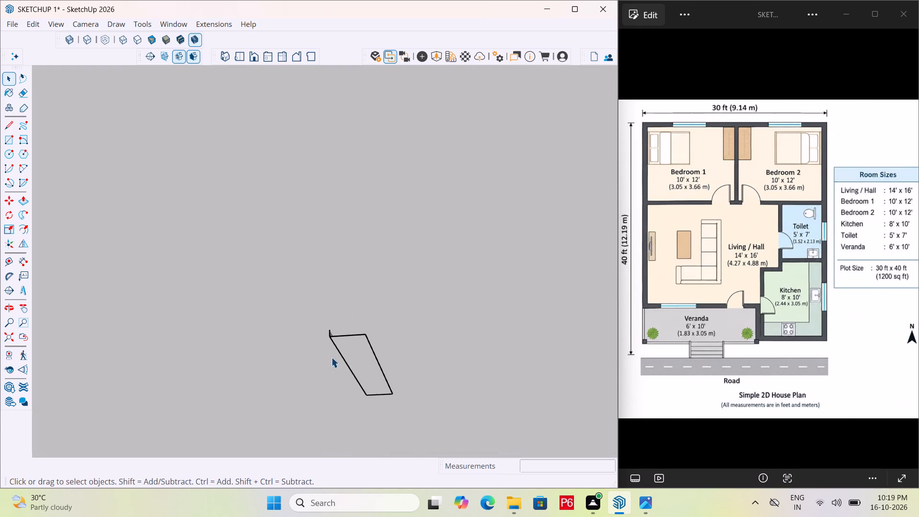
middle_drag(337, 364, 297, 388)
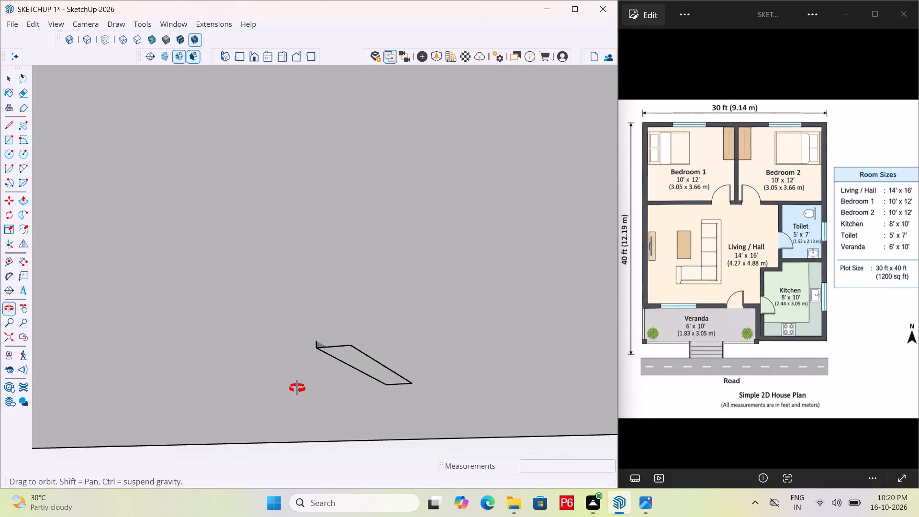
middle_drag(297, 388, 297, 389)
scroll(343, 359, up, 5)
triple_click(347, 352)
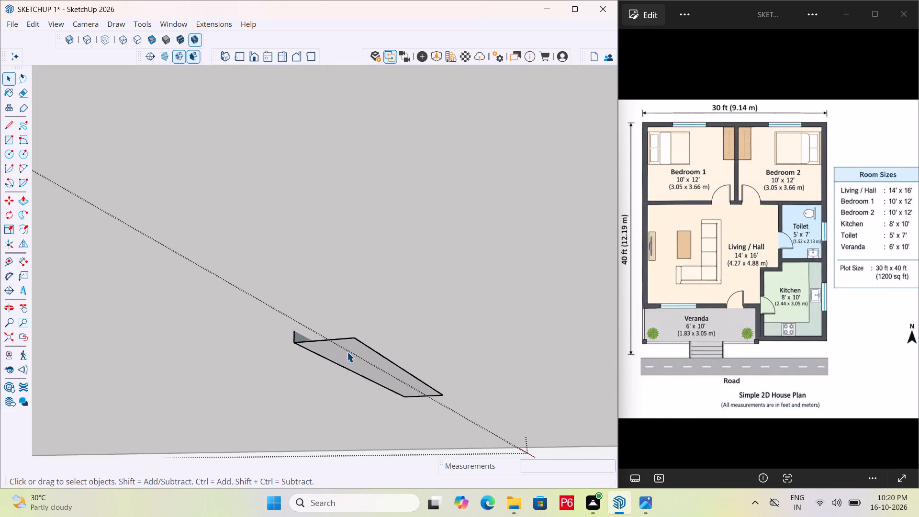
double_click(334, 348)
key(e)
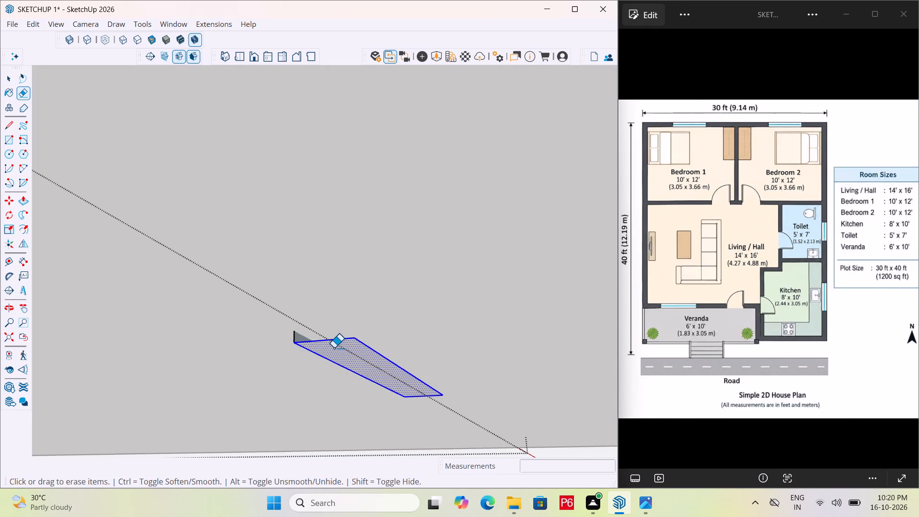
double_click(328, 338)
click(334, 345)
drag(358, 345, 364, 345)
drag(367, 345, 379, 345)
click(379, 345)
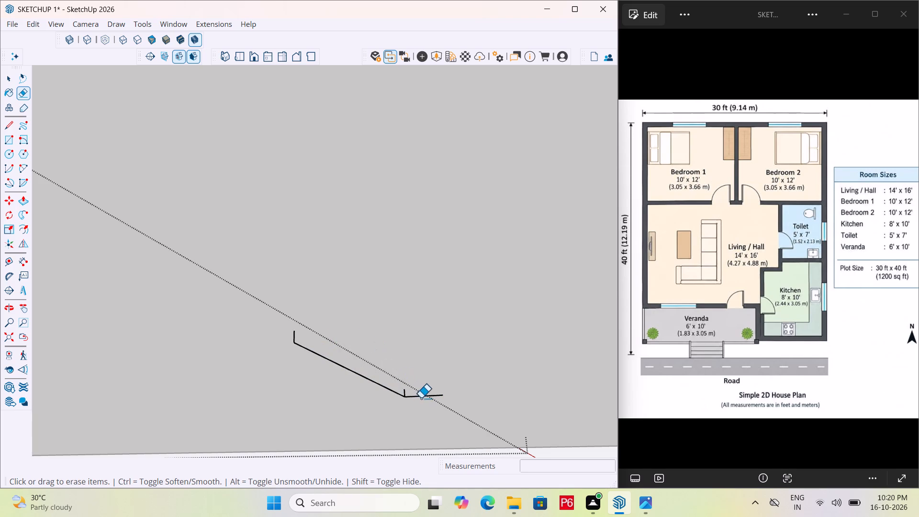
click(421, 398)
click(422, 395)
scroll(360, 327, down, 19)
scroll(351, 303, down, 6)
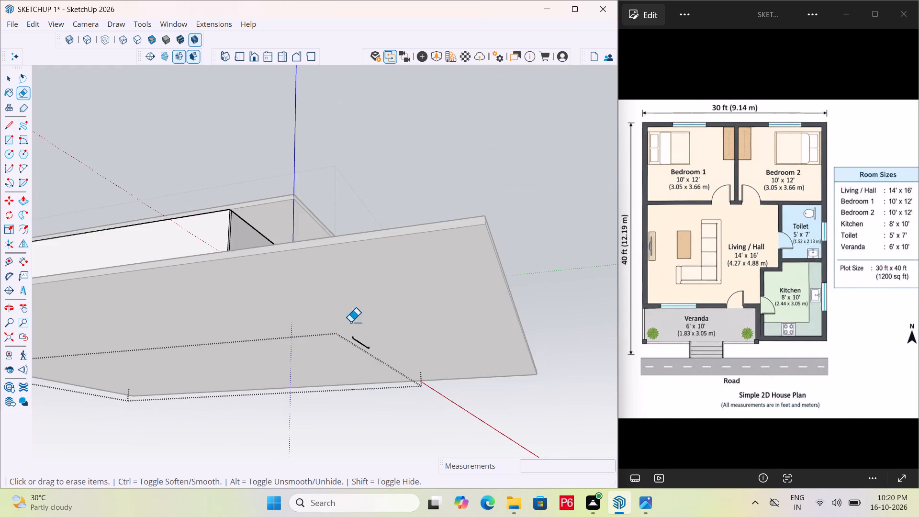
scroll(373, 248, down, 1)
middle_drag(373, 248, 292, 458)
key(space)
click(501, 360)
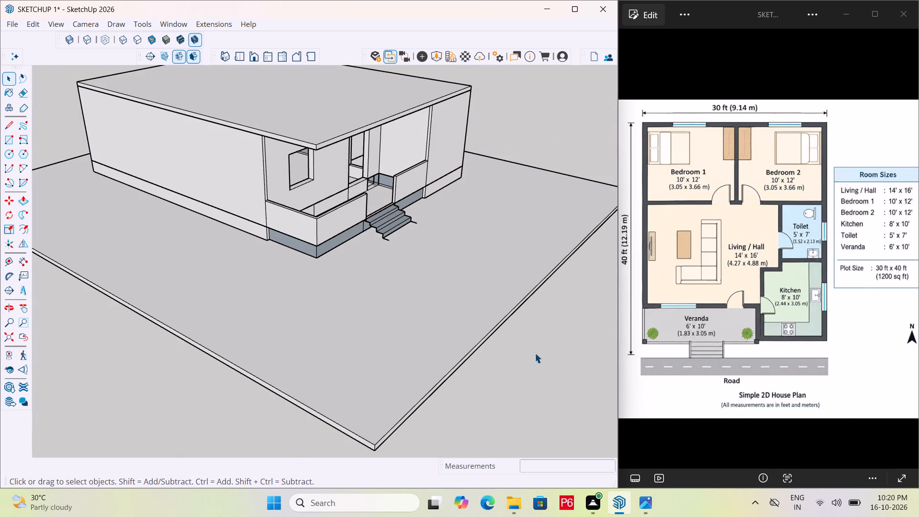
Reopen the house group and erase the leftover edge extending from the lowest step's corner on the veranda-corner side.
scroll(431, 222, up, 13)
middle_drag(371, 253, 220, 252)
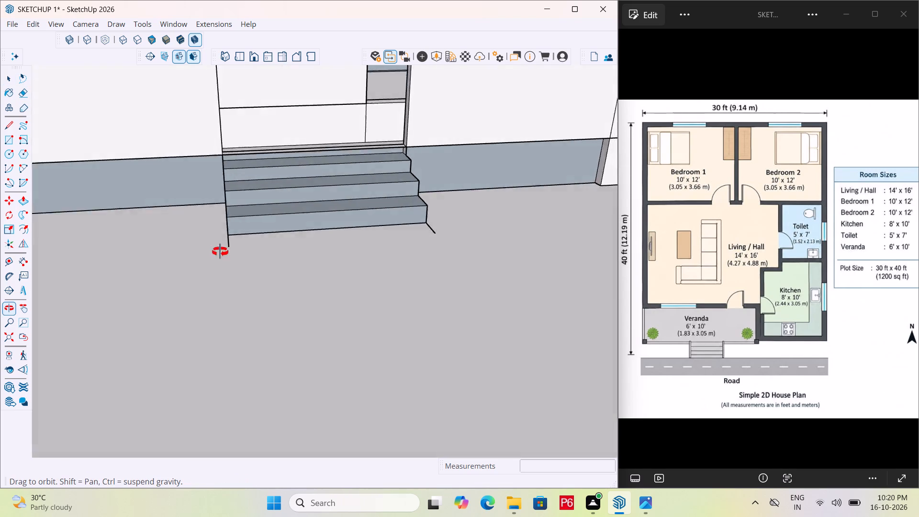
middle_drag(220, 252, 310, 260)
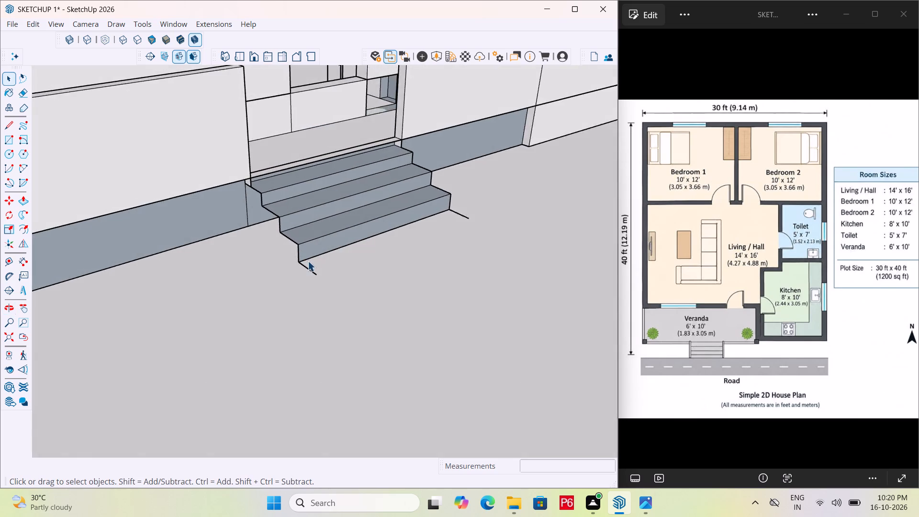
scroll(307, 261, up, 5)
click(313, 278)
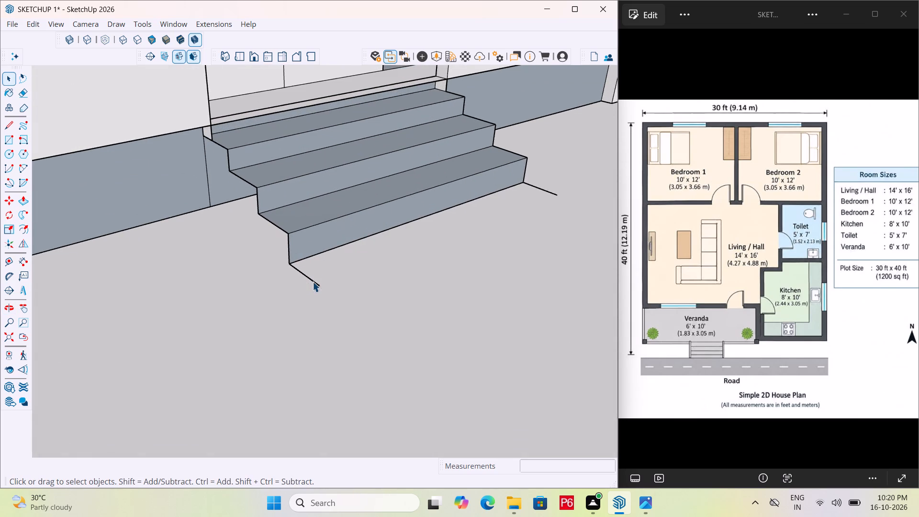
click(313, 281)
triple_click(300, 235)
click(300, 235)
double_click(300, 235)
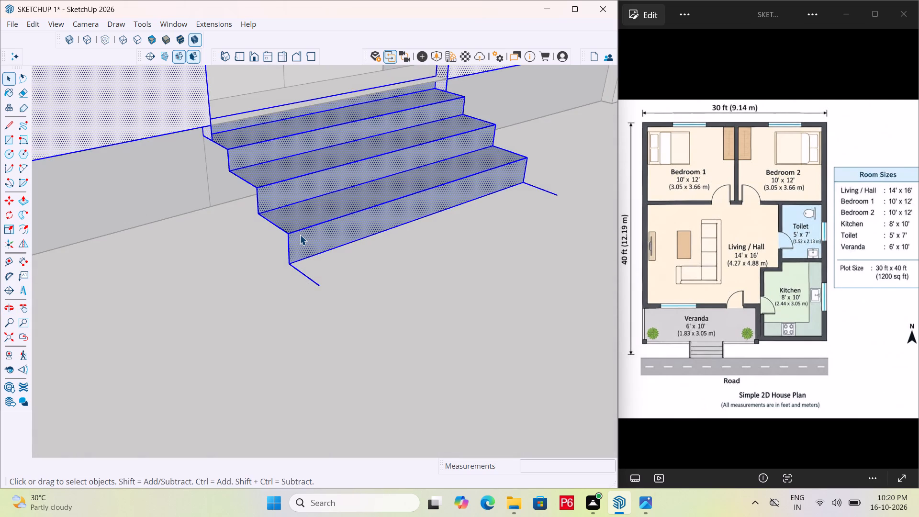
key(e)
click(311, 278)
click(305, 282)
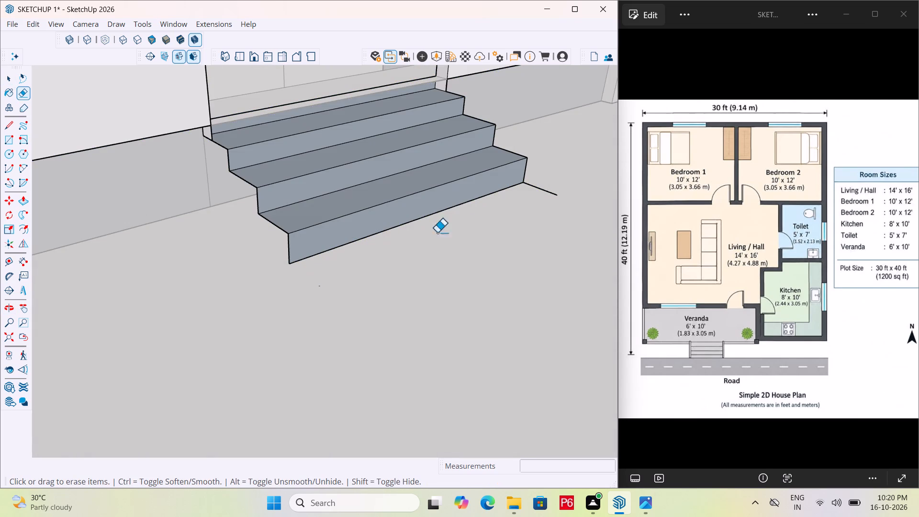
Erase the leftover edge at the lowest step's kitchen-side corner and the tiny edge fragments remaining on both sides.
click(555, 184)
click(544, 194)
drag(550, 190, 546, 195)
click(547, 194)
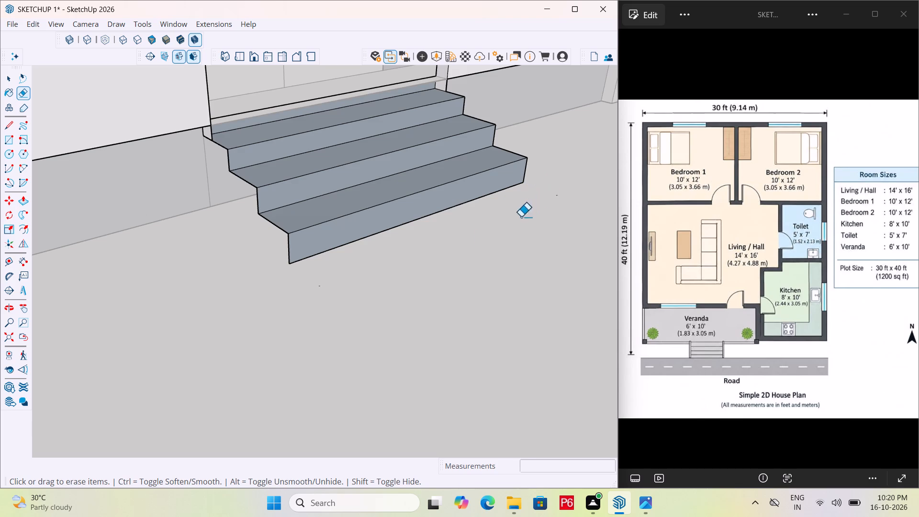
drag(564, 193, 552, 197)
double_click(325, 284)
click(328, 283)
click(320, 285)
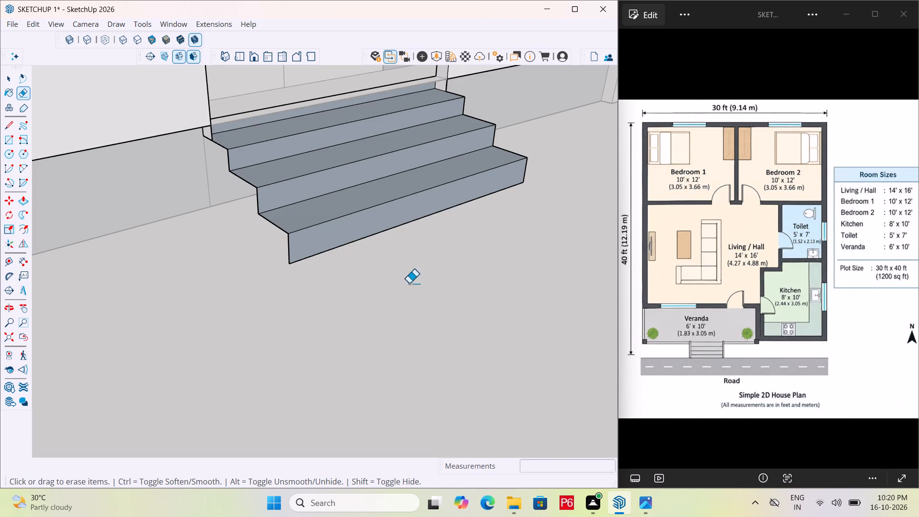
Save the model with the cleaned-up entrance steps.
scroll(380, 310, down, 3)
key(ctrl+s)
key(ctrl+s)
ctrl+scroll(374, 316, down, 3)
key(ctrl+s)
key(ctrl+s)
scroll(305, 321, down, 4)
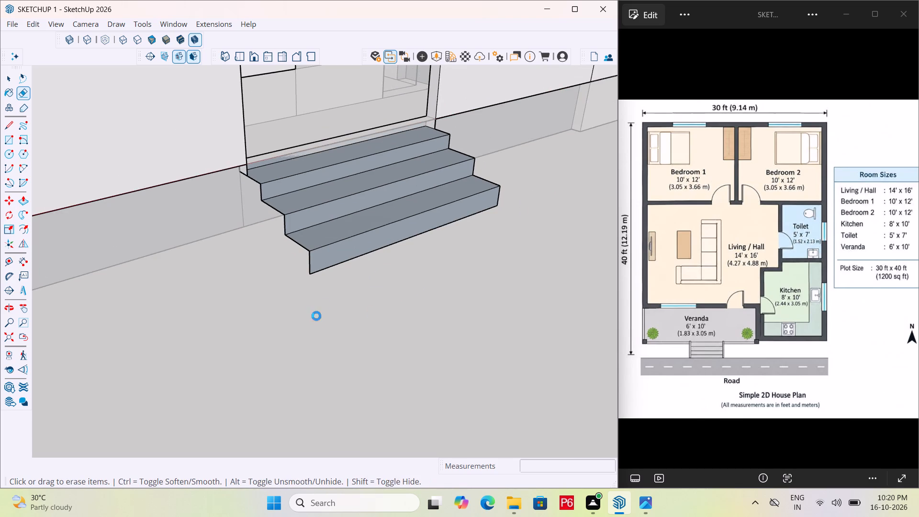
scroll(316, 316, down, 2)
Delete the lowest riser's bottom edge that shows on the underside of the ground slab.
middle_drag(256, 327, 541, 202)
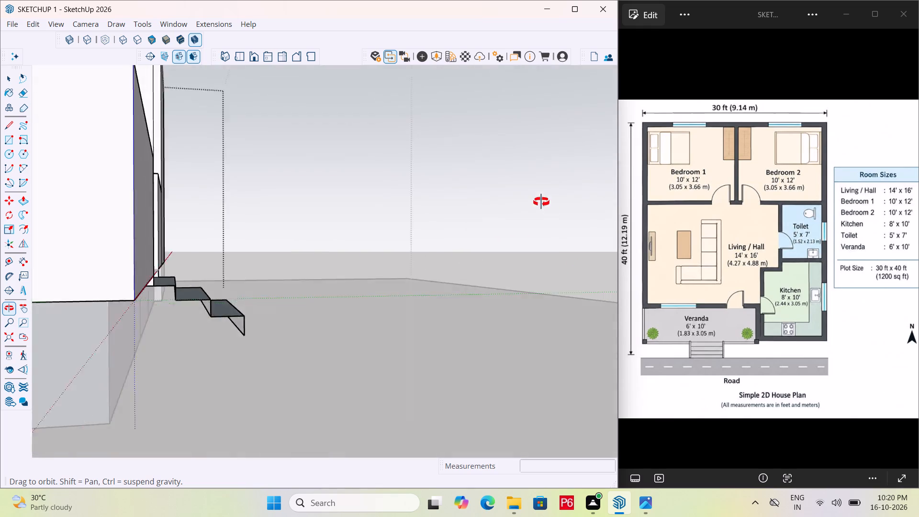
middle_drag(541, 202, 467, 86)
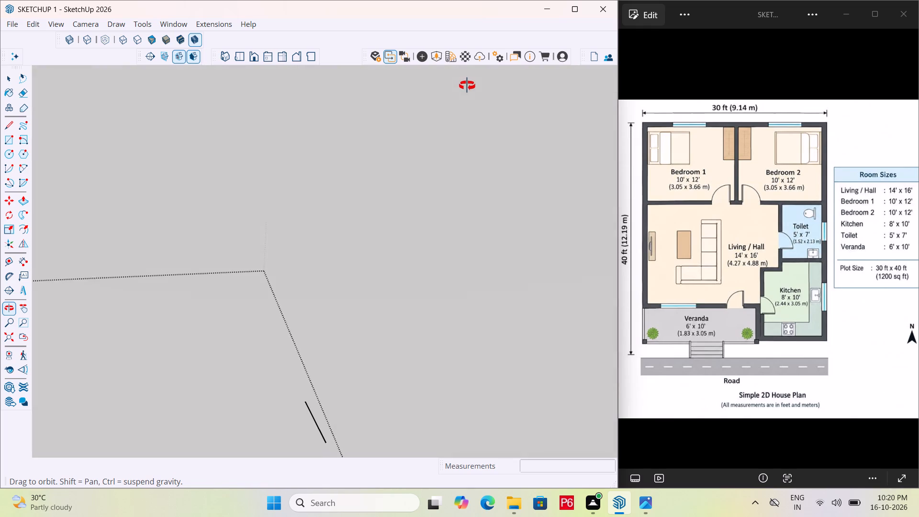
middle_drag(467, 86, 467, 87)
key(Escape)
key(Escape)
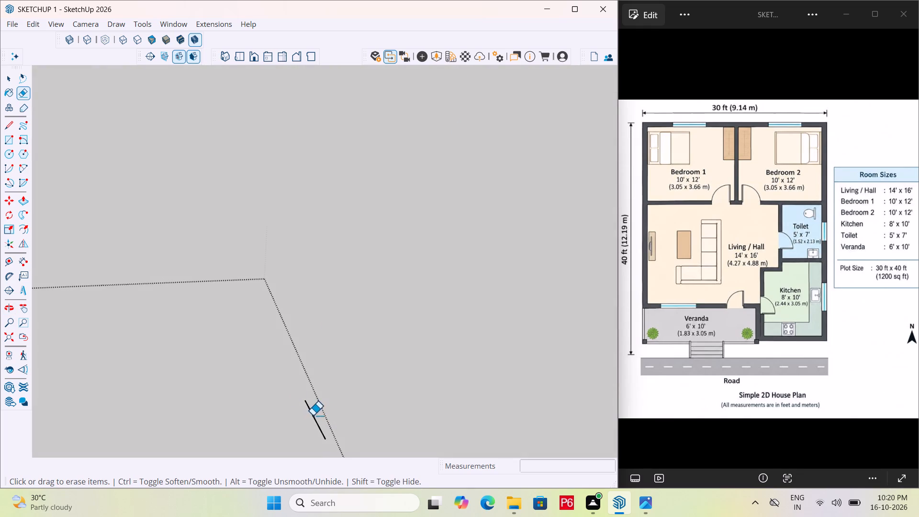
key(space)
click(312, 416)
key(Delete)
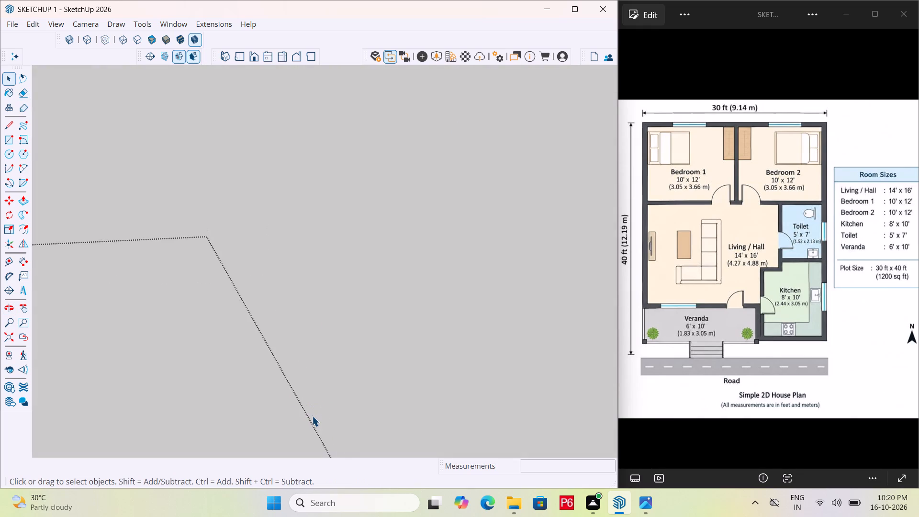
Save the model and leave the house group's editing mode.
scroll(314, 416, down, 6)
scroll(298, 380, down, 13)
middle_drag(285, 321, 193, 516)
key(ctrl+s)
key(ctrl+s)
key(ctrl+s)
click(509, 385)
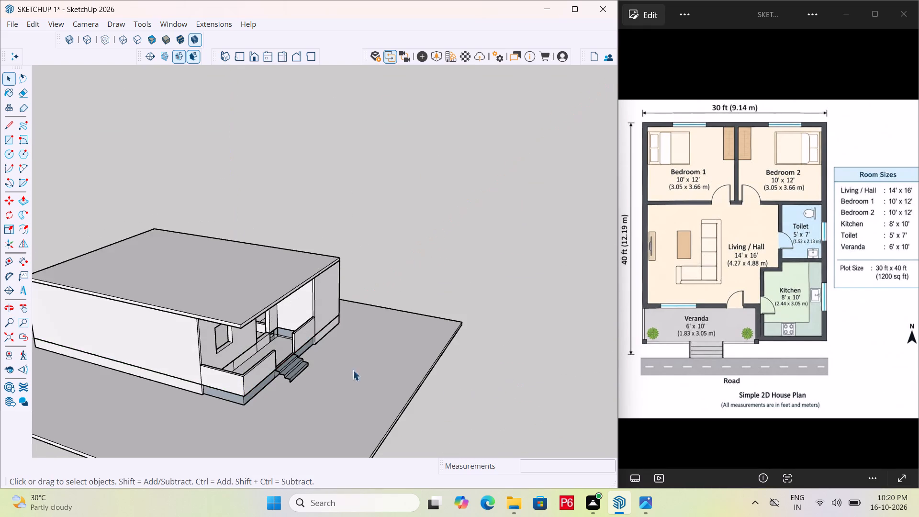
Examine the house front and the entrance steps from above and close up.
middle_drag(258, 357, 218, 397)
scroll(483, 222, down, 5)
middle_drag(338, 303, 243, 302)
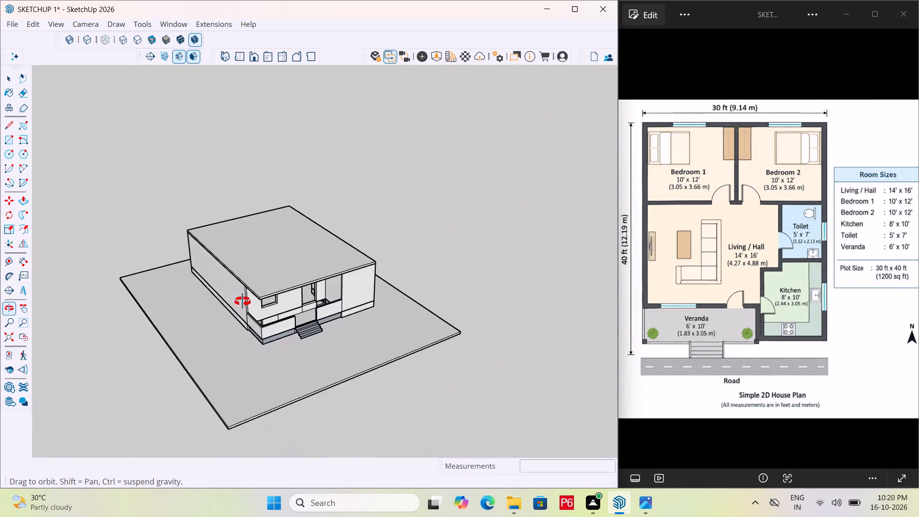
middle_drag(243, 302, 308, 315)
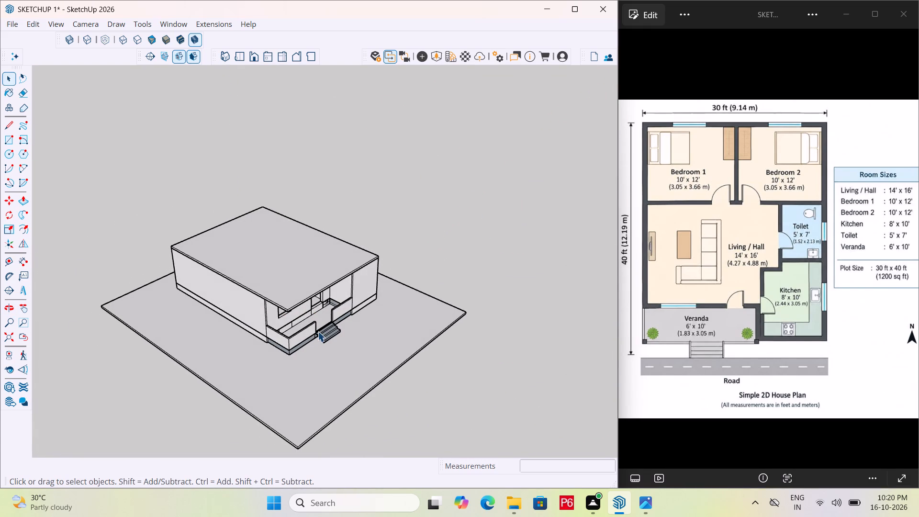
scroll(320, 328, up, 16)
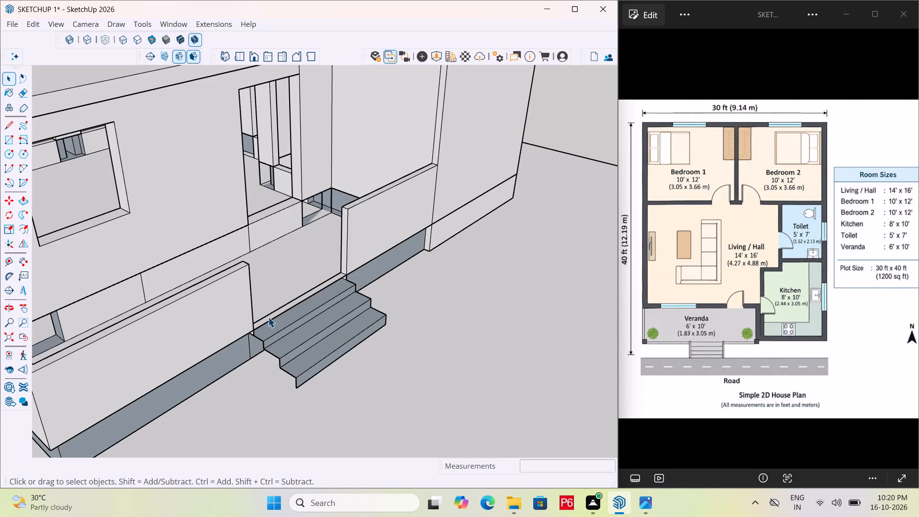
scroll(347, 152, up, 5)
scroll(350, 216, down, 11)
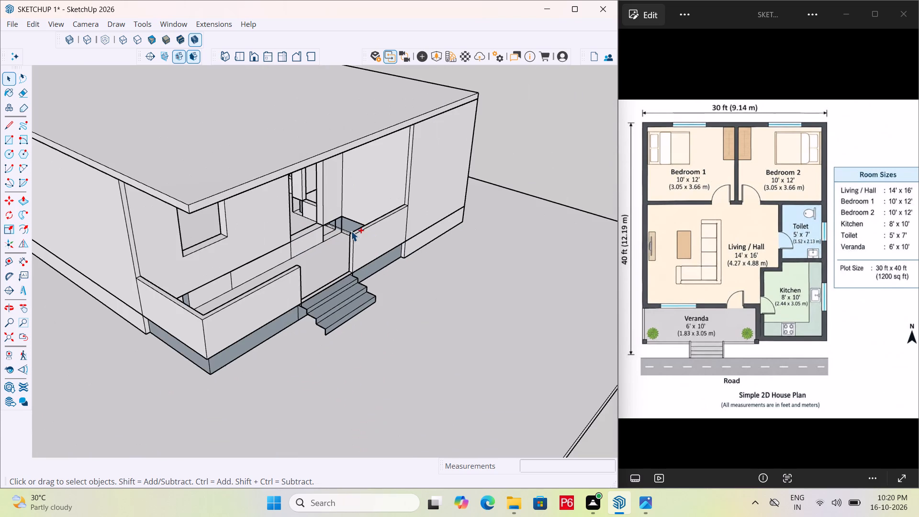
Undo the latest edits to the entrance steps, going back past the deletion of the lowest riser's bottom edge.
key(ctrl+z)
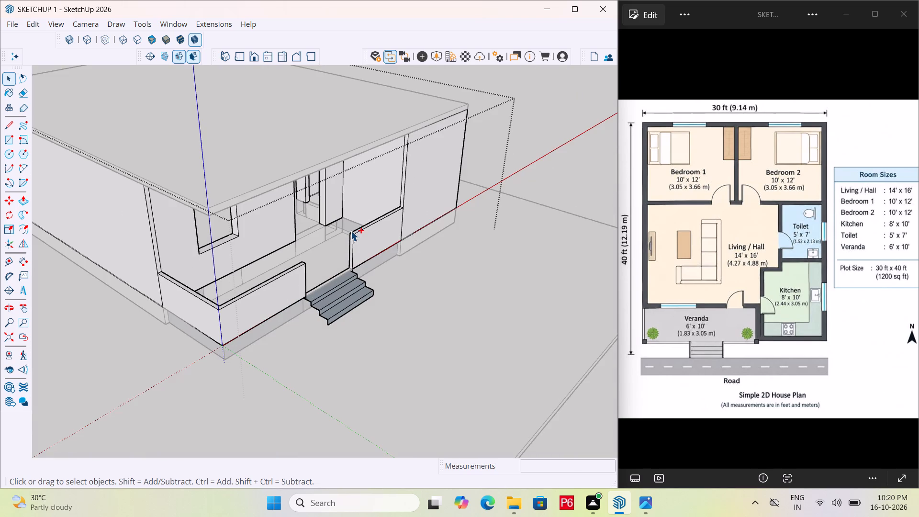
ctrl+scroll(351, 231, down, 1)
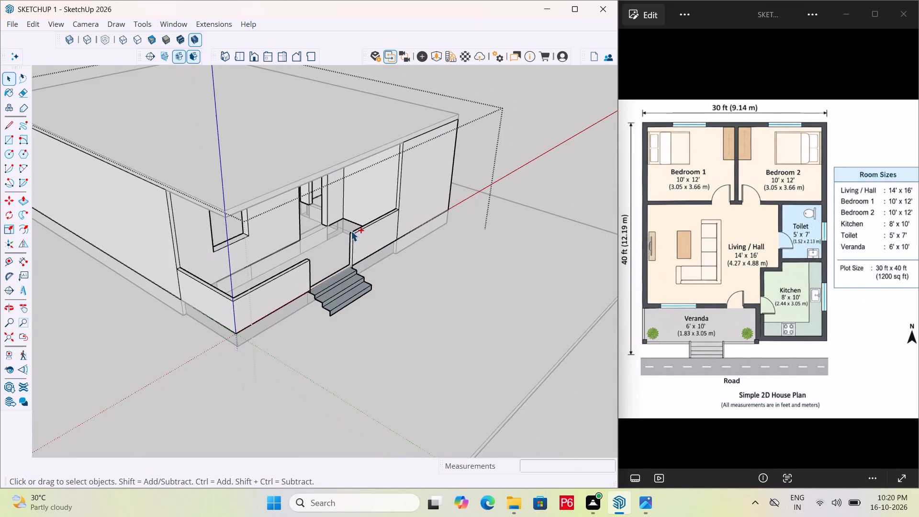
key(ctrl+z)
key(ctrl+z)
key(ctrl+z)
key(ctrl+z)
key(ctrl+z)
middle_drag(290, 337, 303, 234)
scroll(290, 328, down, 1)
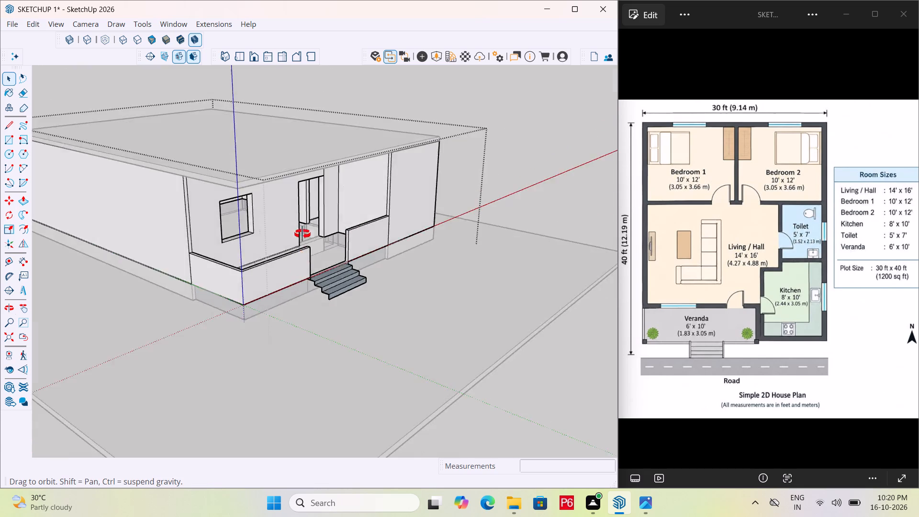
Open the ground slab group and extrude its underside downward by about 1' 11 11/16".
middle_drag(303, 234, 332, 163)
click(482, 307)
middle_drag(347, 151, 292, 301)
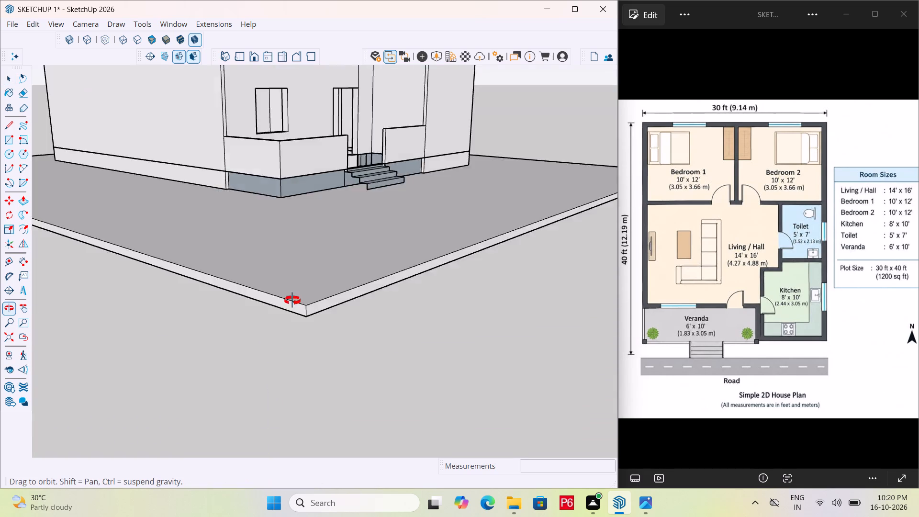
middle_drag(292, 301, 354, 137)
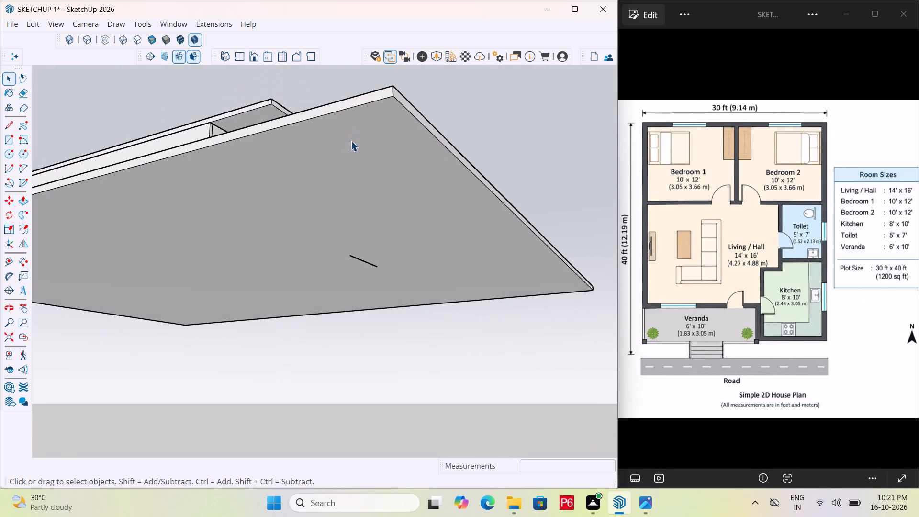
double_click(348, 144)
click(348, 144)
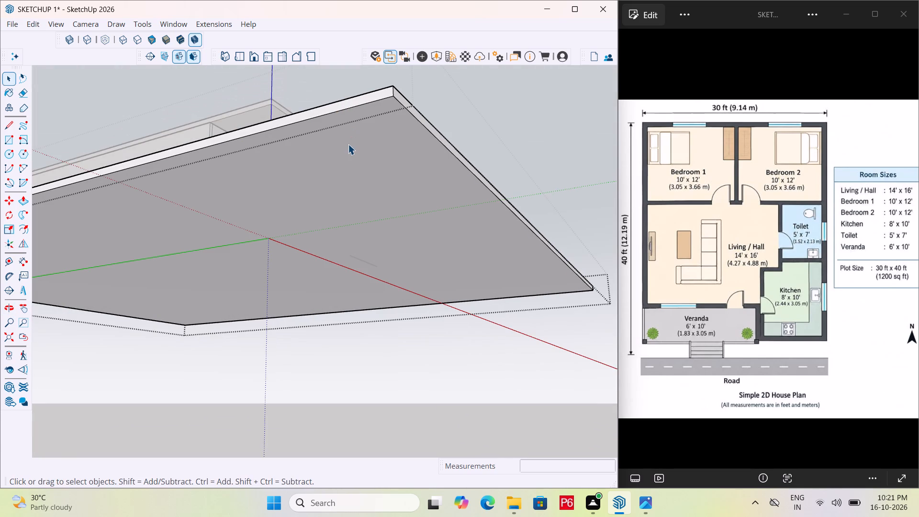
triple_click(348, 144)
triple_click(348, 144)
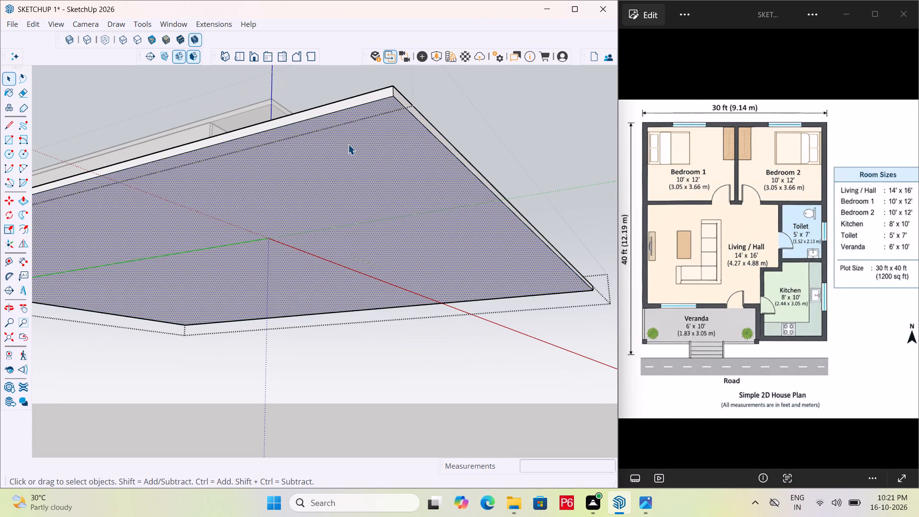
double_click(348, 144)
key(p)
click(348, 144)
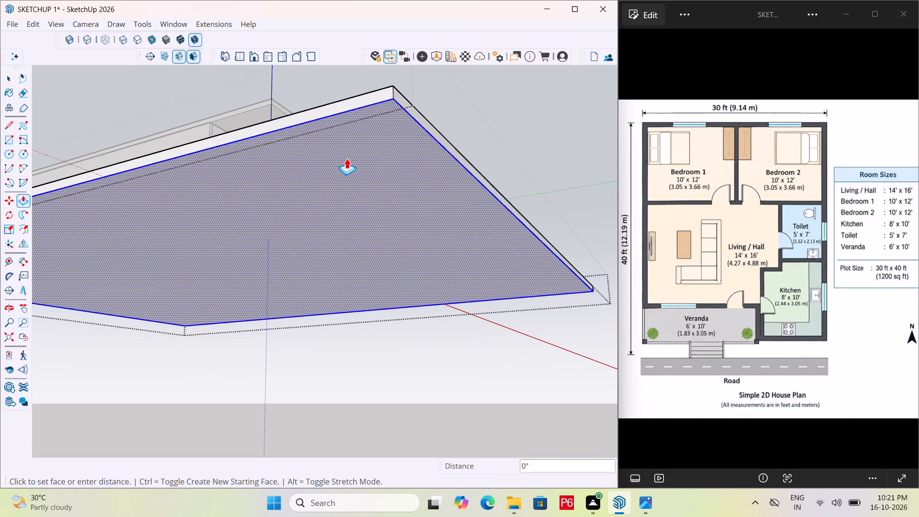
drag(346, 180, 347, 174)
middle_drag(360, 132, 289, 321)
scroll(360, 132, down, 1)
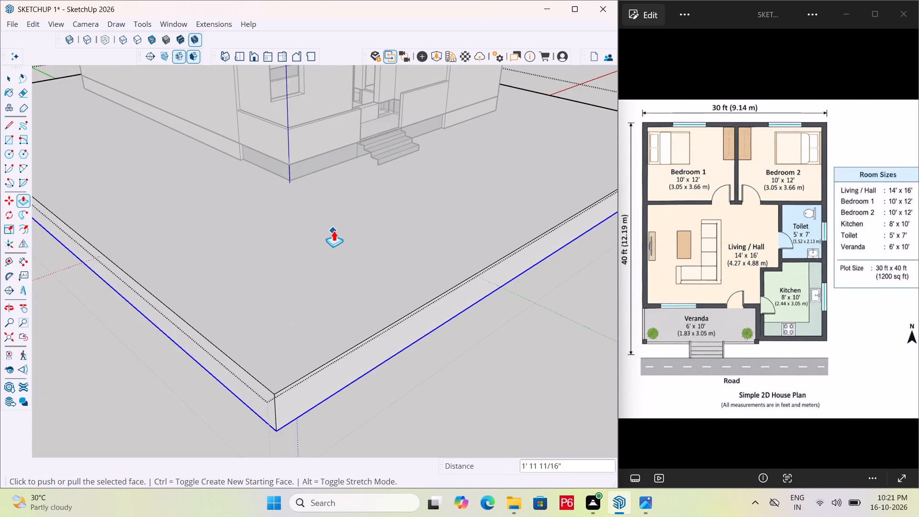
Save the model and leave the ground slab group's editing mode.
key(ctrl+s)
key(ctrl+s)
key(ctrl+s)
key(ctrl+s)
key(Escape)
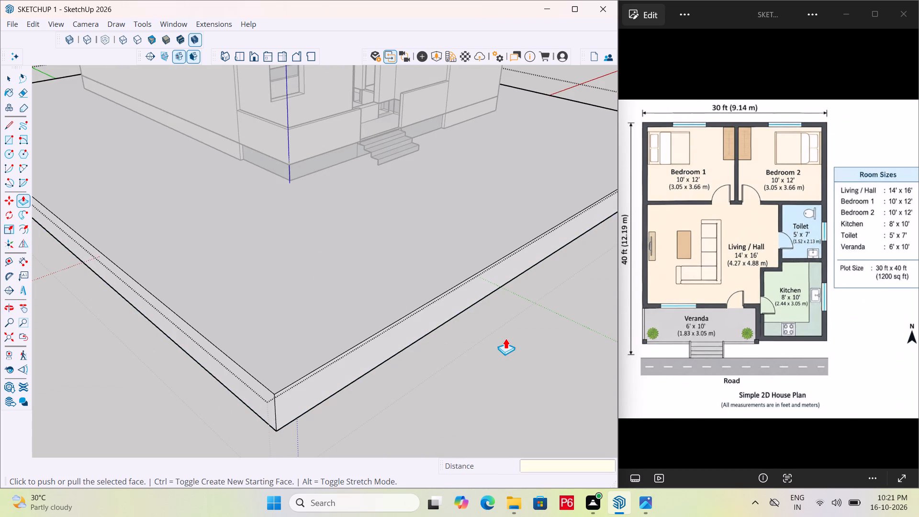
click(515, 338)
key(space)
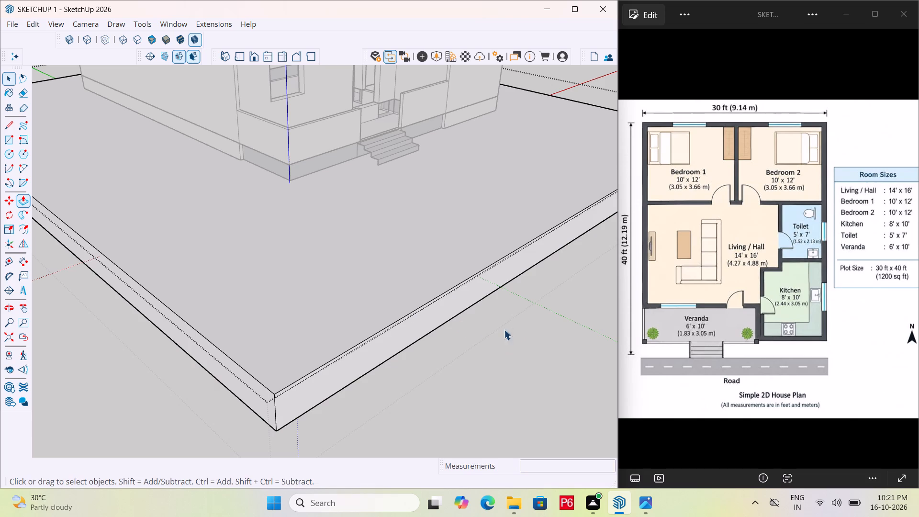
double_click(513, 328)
Examine the house front, veranda and entrance steps above the thickened ground slab.
scroll(324, 212, down, 3)
middle_drag(323, 212, 314, 219)
middle_drag(351, 179, 55, 101)
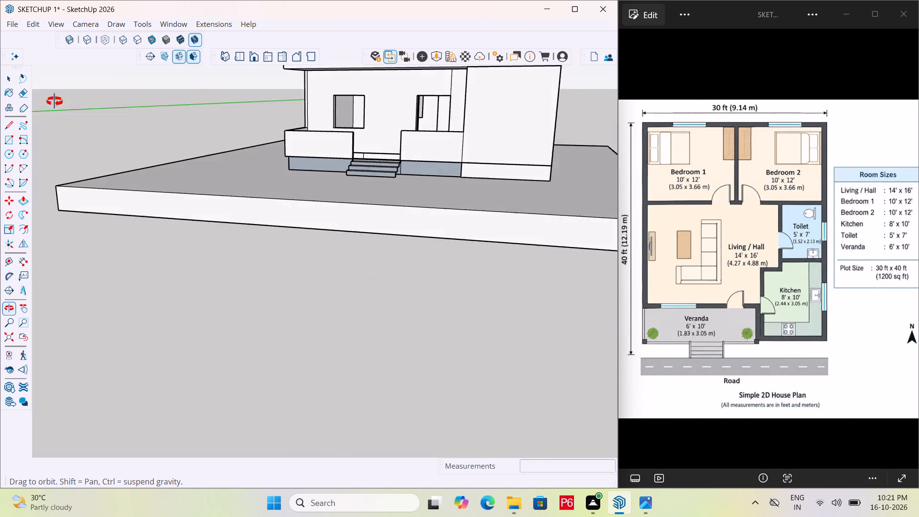
middle_drag(55, 101, 0, 101)
middle_drag(526, 195, 507, 255)
middle_drag(347, 133, 450, 207)
scroll(318, 117, up, 5)
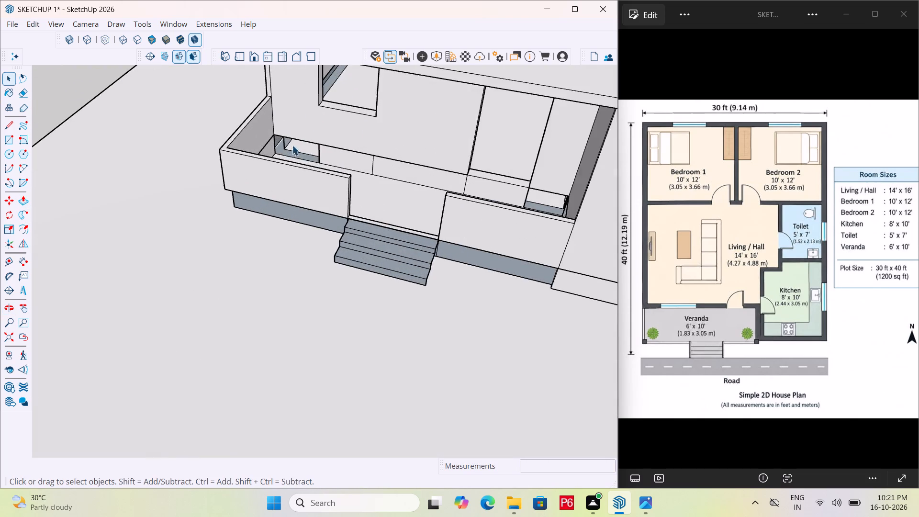
scroll(307, 152, up, 4)
middle_drag(258, 201, 486, 171)
Undo the slab thickening and the trimming of the entrance steps, back to the full flight of steps.
key(ctrl+z)
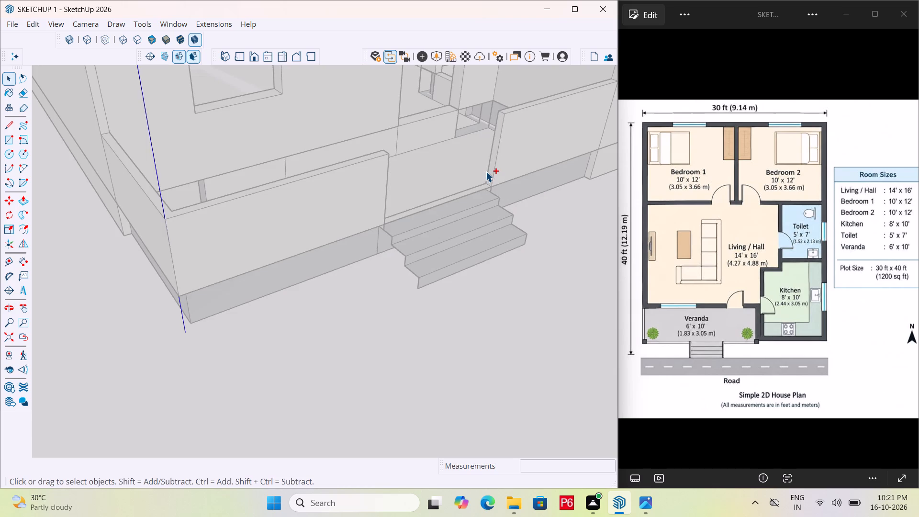
key(ctrl+z)
key(ctrl+z)
key(ctrl+z)
key(ctrl+z)
key(ctrl+z)
key(ctrl+z)
key(ctrl+z)
key(ctrl+z)
key(ctrl+z)
key(ctrl+z)
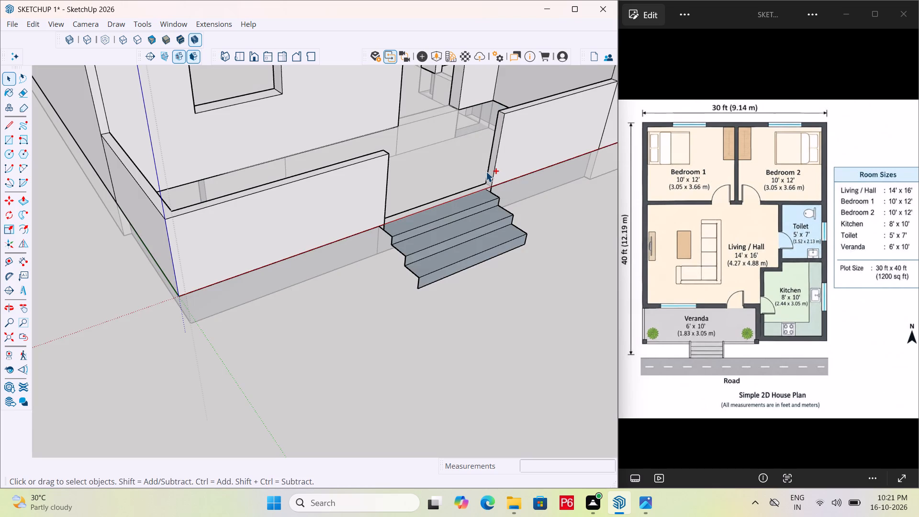
key(ctrl+z)
key(ctrl+z)
key(ctrl+z)
key(ctrl+z)
key(ctrl+z)
key(ctrl+z)
key(ctrl+z)
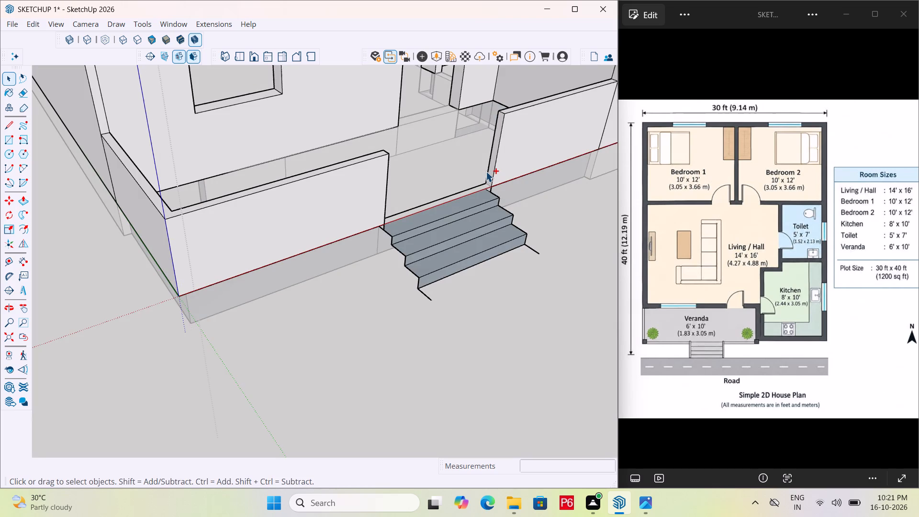
key(ctrl+z)
key(ctrl+z)
key(ctrl+z)
key(ctrl+z)
key(ctrl+z)
key(ctrl+z)
key(ctrl+z)
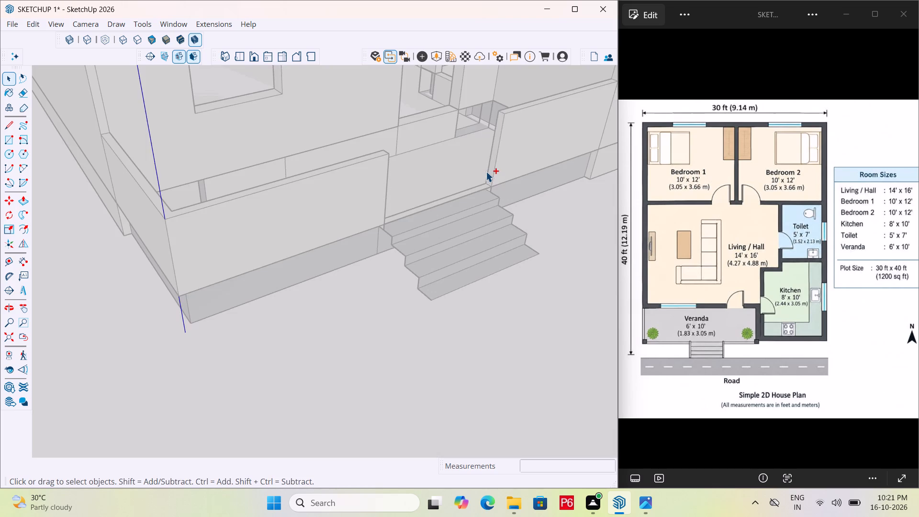
key(ctrl+z)
key(ctrl+z)
key(ctrl+z)
key(ctrl+z)
key(ctrl+z)
key(ctrl+z)
key(ctrl+z)
key(ctrl+z)
key(ctrl+z)
key(ctrl+z)
key(ctrl+z)
key(ctrl+z)
key(ctrl+z)
key(ctrl+z)
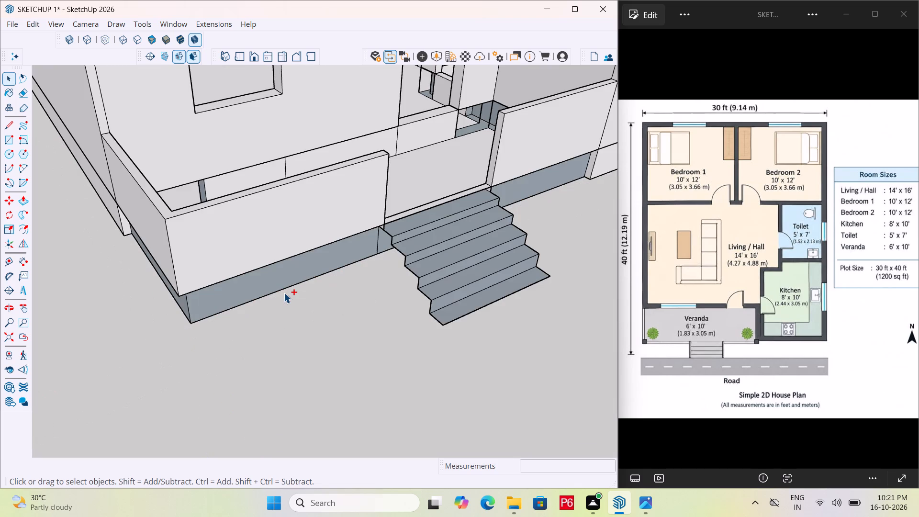
Undo further, past the plinth faces under the house, into the earlier edits of the entrance steps.
key(ctrl+z)
key(ctrl+z)
key(ctrl+z)
key(ctrl+z)
key(ctrl+z)
key(ctrl+z)
key(ctrl+z)
key(ctrl+z)
key(ctrl+z)
key(ctrl+z)
key(ctrl+z)
key(ctrl+z)
key(ctrl+z)
key(ctrl+z)
key(ctrl+z)
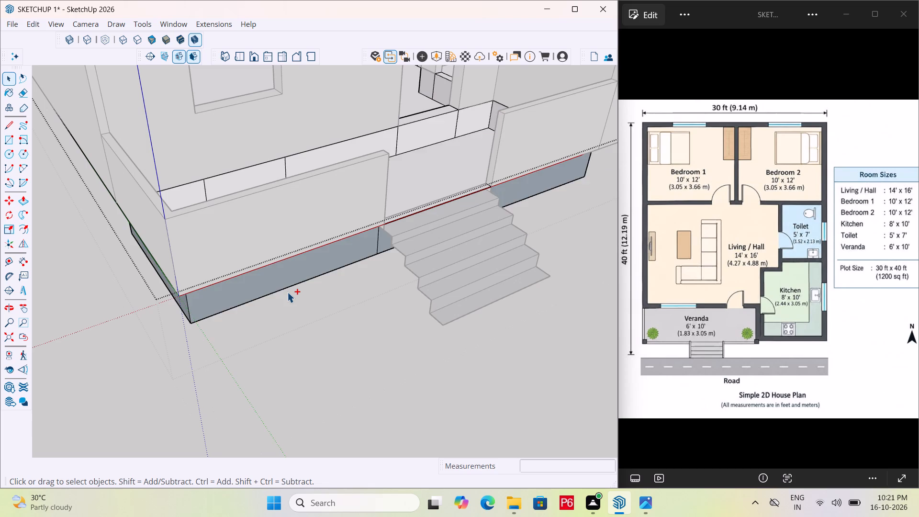
key(ctrl+z)
scroll(309, 245, down, 6)
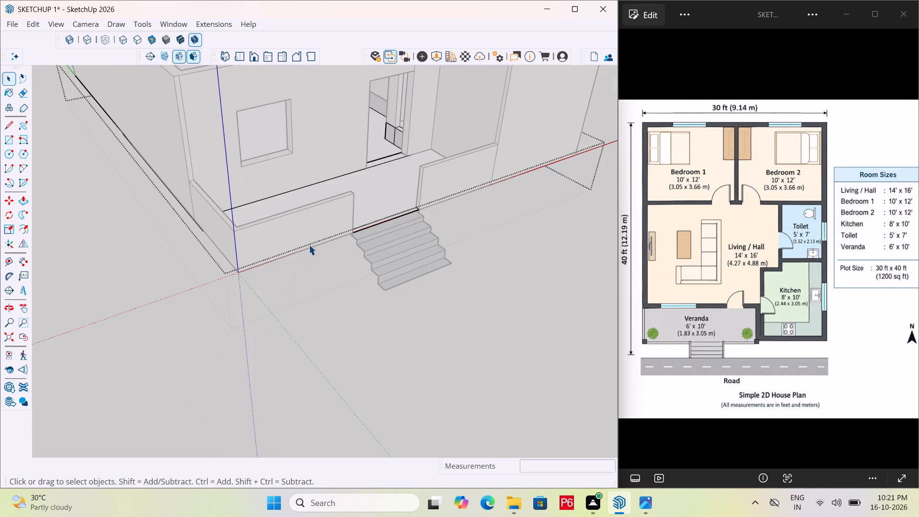
scroll(310, 244, down, 6)
key(ctrl+z)
key(ctrl+z)
key(ctrl+z)
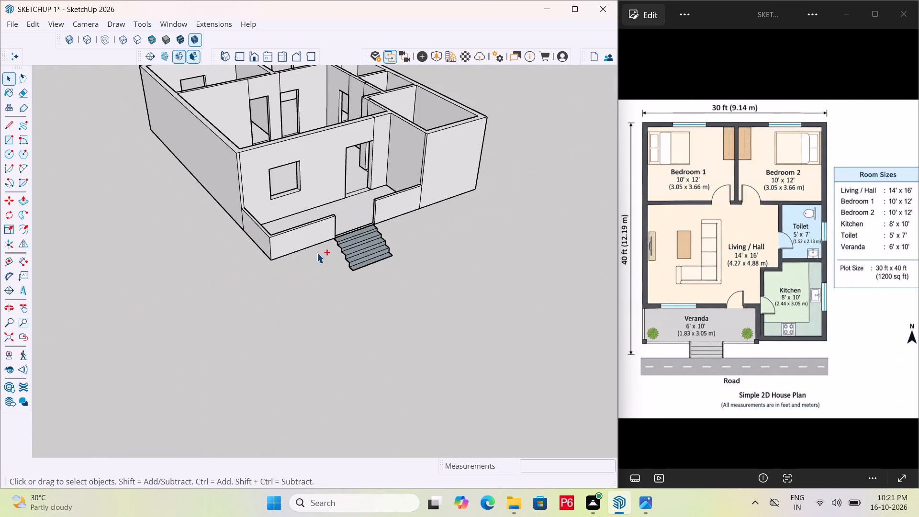
scroll(310, 258, down, 6)
key(ctrl+z)
key(ctrl+z)
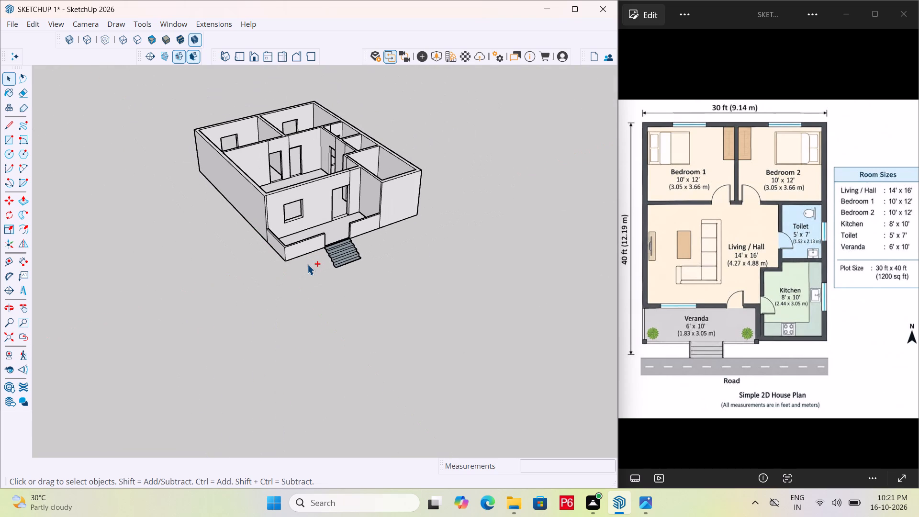
key(ctrl+z)
key(ctrl+z)
Redo the entrance-step edits and continue through the plinth extrusions under the walls.
key(ctrl+y)
key(ctrl+y)
key(ctrl+y)
key(ctrl+y)
key(ctrl+y)
key(ctrl+y)
key(ctrl+y)
key(ctrl+y)
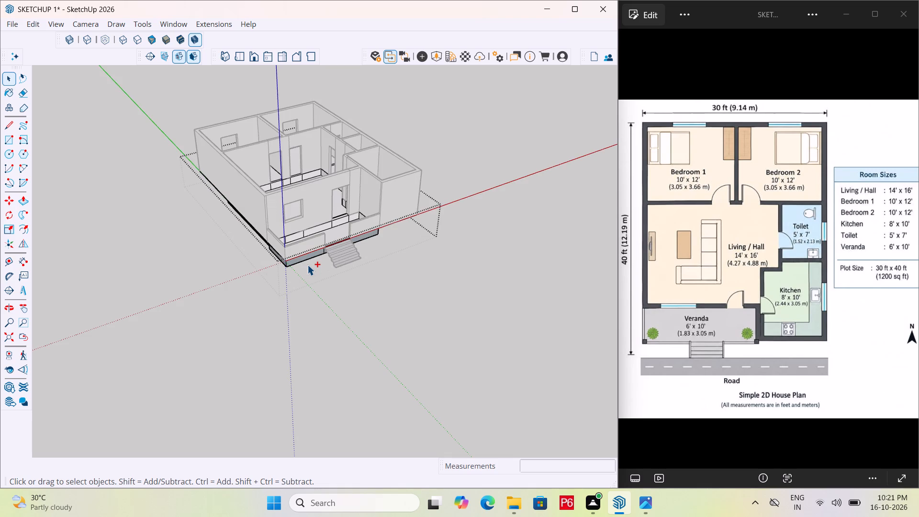
key(ctrl+y)
key(ctrl+y)
key(ctrl+y)
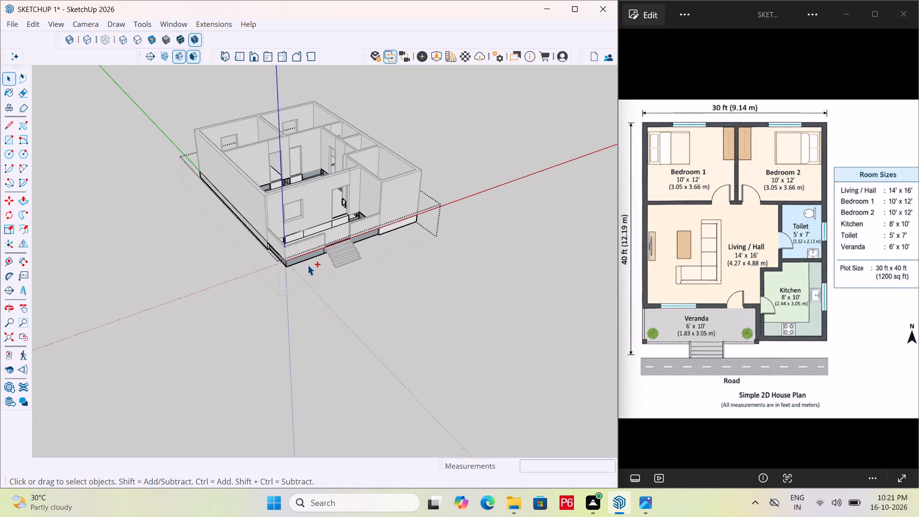
Undo the plinth edits again, back to the roofless house with its full flight of entrance steps.
key(ctrl+z)
key(ctrl+z)
key(ctrl+z)
key(ctrl+z)
key(ctrl+z)
key(ctrl+z)
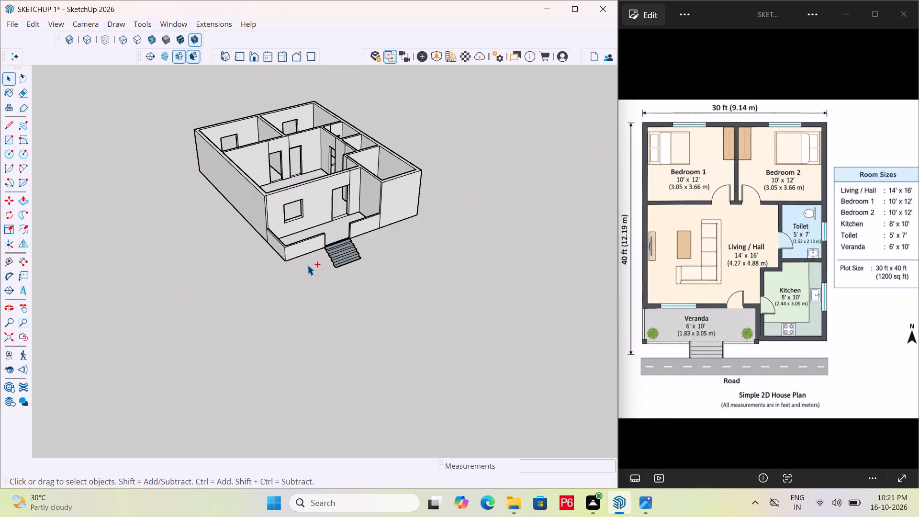
Inspect the house and its entrance steps from the front, above and below.
click(421, 265)
middle_drag(261, 265, 304, 132)
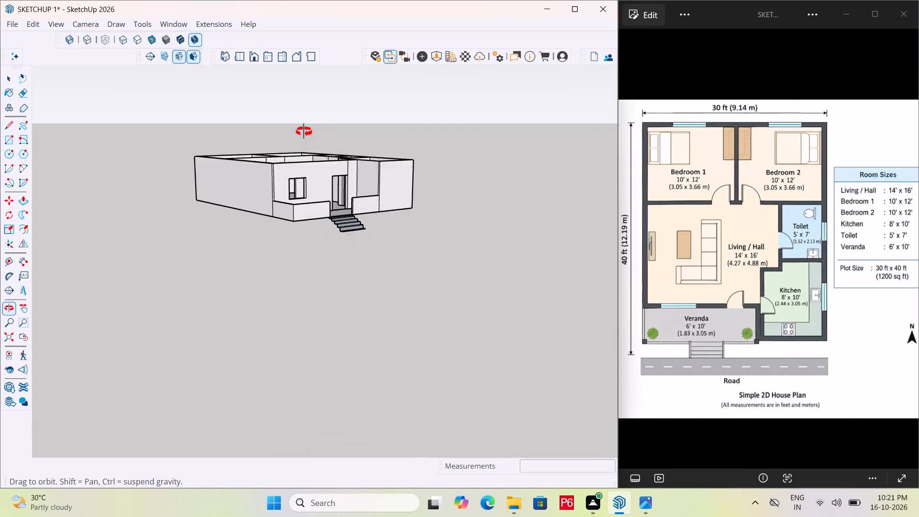
middle_drag(304, 132, 244, 295)
scroll(363, 297, up, 3)
click(336, 249)
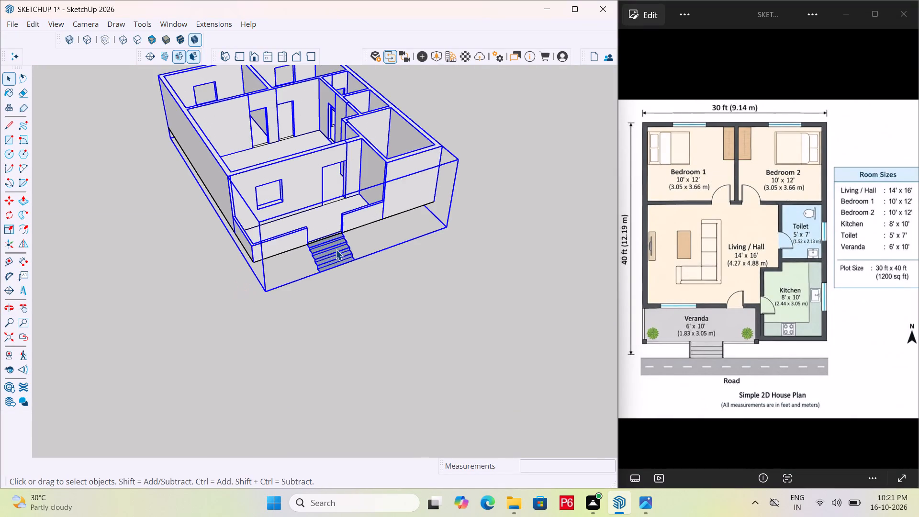
middle_drag(185, 303, 295, 62)
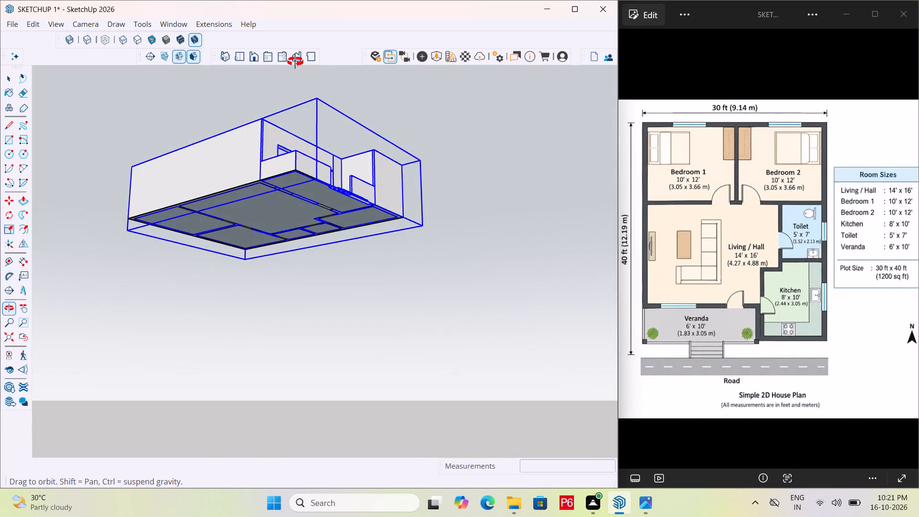
middle_drag(295, 62, 283, 116)
click(471, 195)
middle_drag(307, 186, 316, 91)
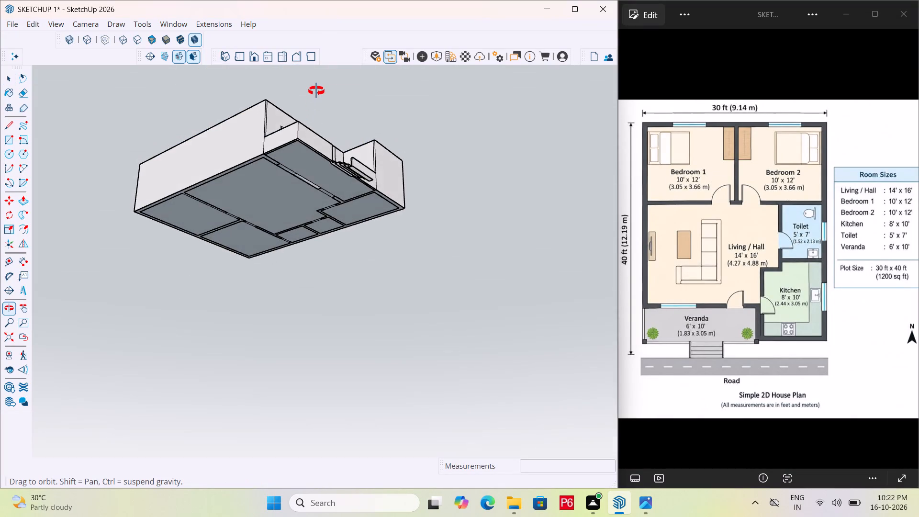
middle_drag(316, 91, 235, 295)
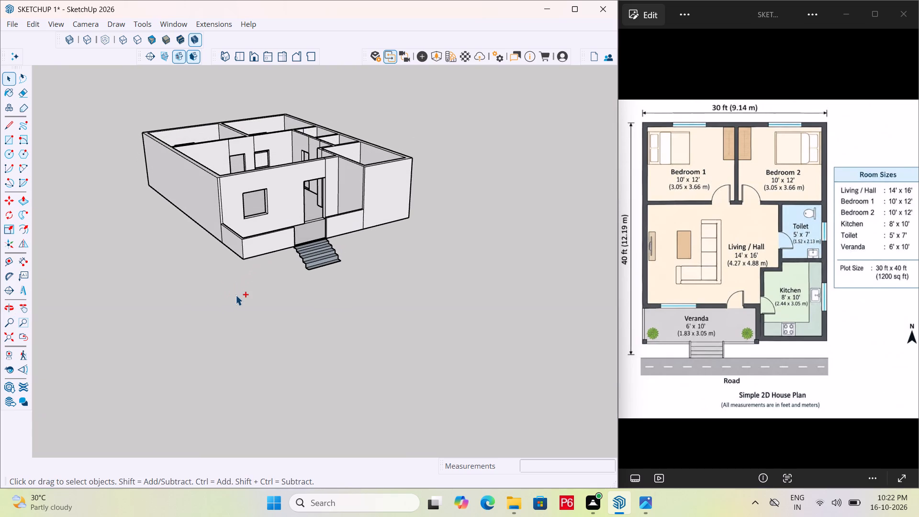
Save the model.
key(ctrl+s)
key(ctrl+s)
key(ctrl+s)
key(ctrl+s)
key(ctrl+s)
key(ctrl+s)
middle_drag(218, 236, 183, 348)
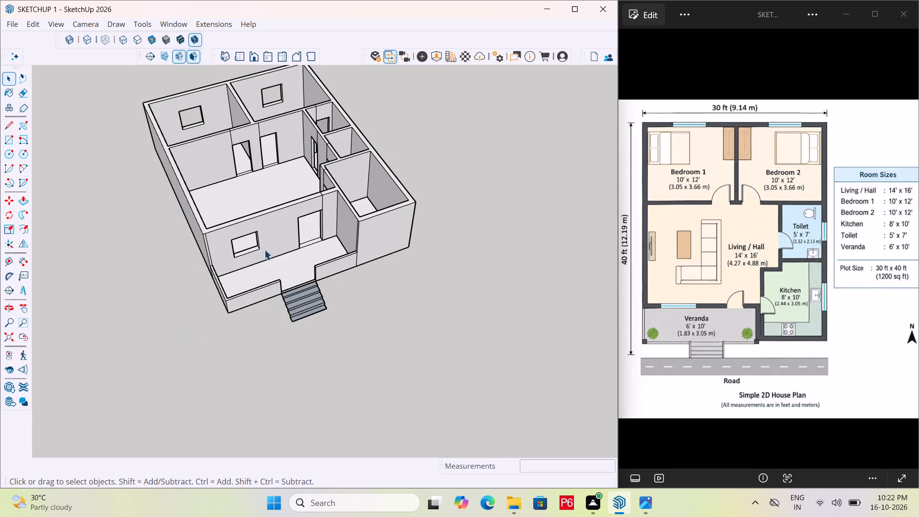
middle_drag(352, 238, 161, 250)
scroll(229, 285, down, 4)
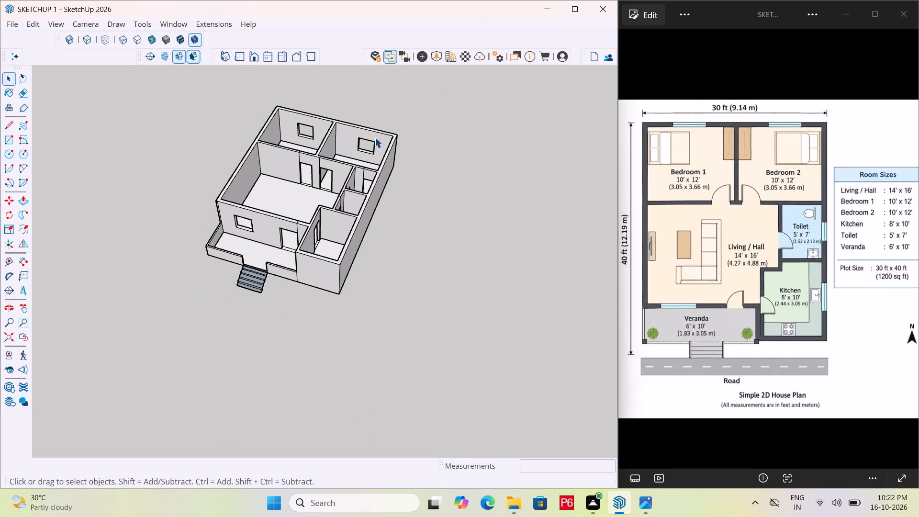
Draw a 40' by 30' roof rectangle across the wall tops, from the kitchen's outer front corner to the opposite rear corner.
scroll(366, 99, up, 3)
key(r)
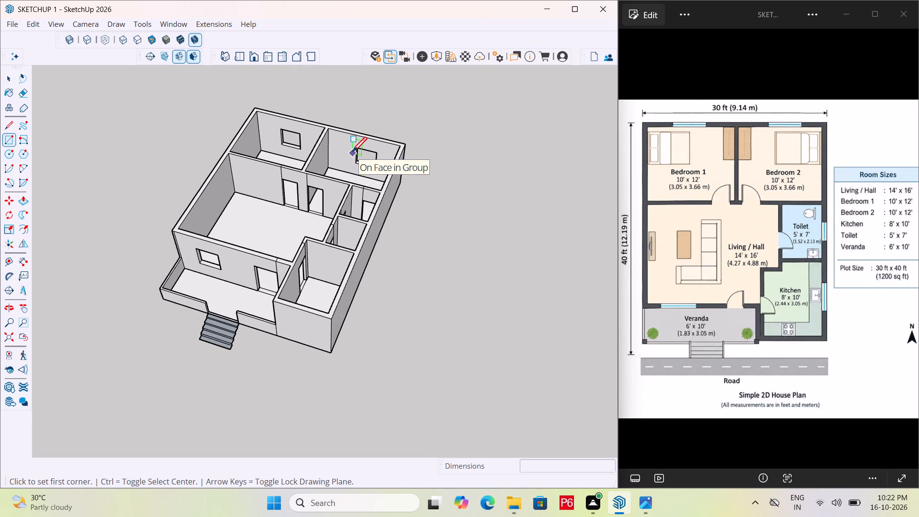
scroll(341, 310, up, 2)
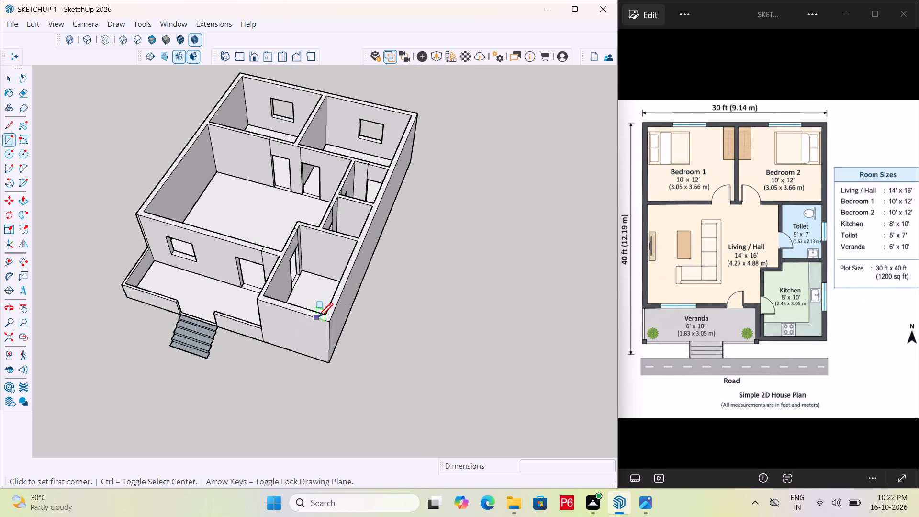
click(332, 318)
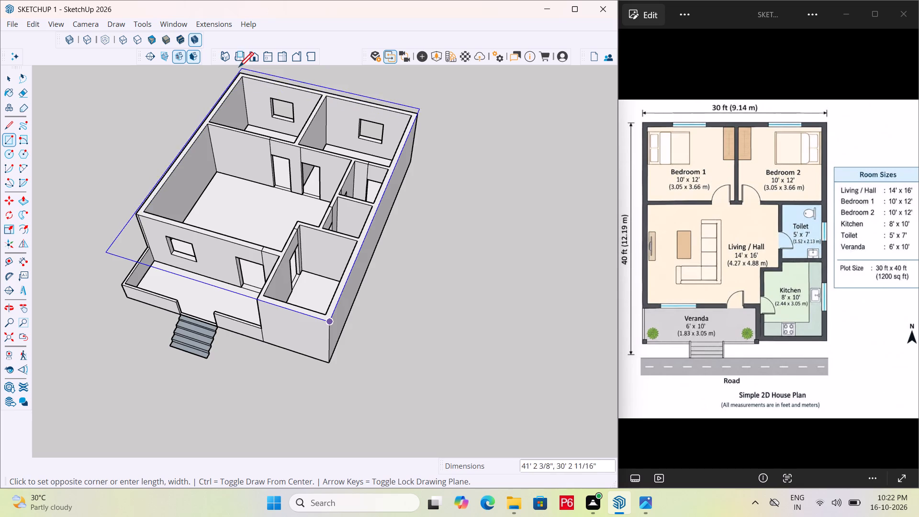
scroll(238, 68, up, 8)
scroll(244, 174, down, 6)
middle_drag(241, 188, 229, 253)
scroll(227, 88, up, 5)
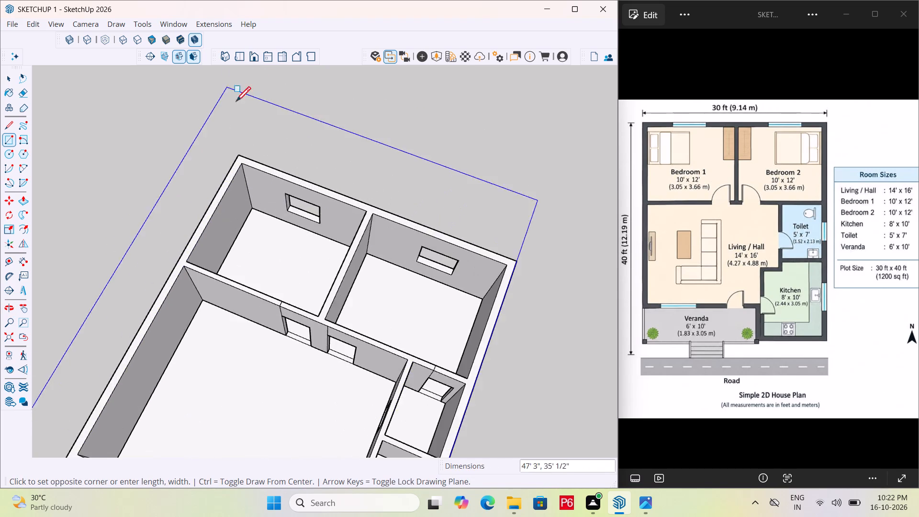
scroll(249, 141, up, 4)
click(235, 159)
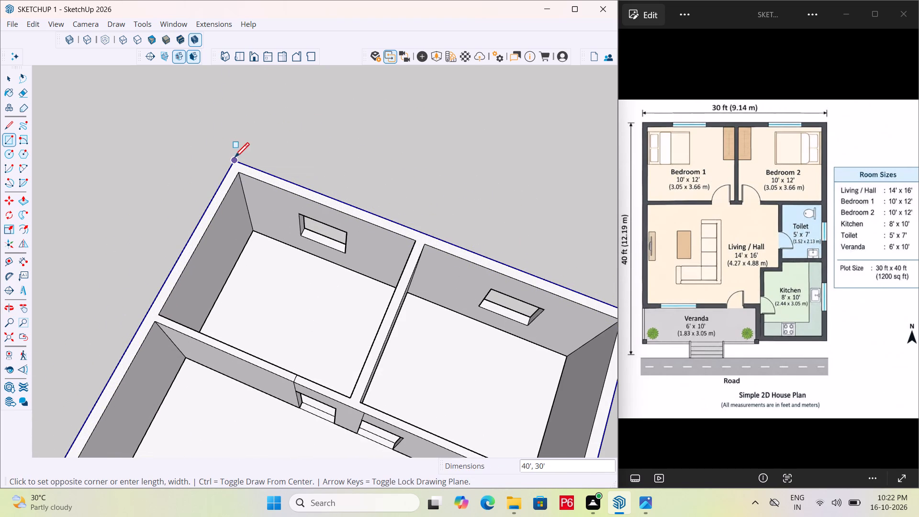
scroll(261, 107, down, 12)
key(Escape)
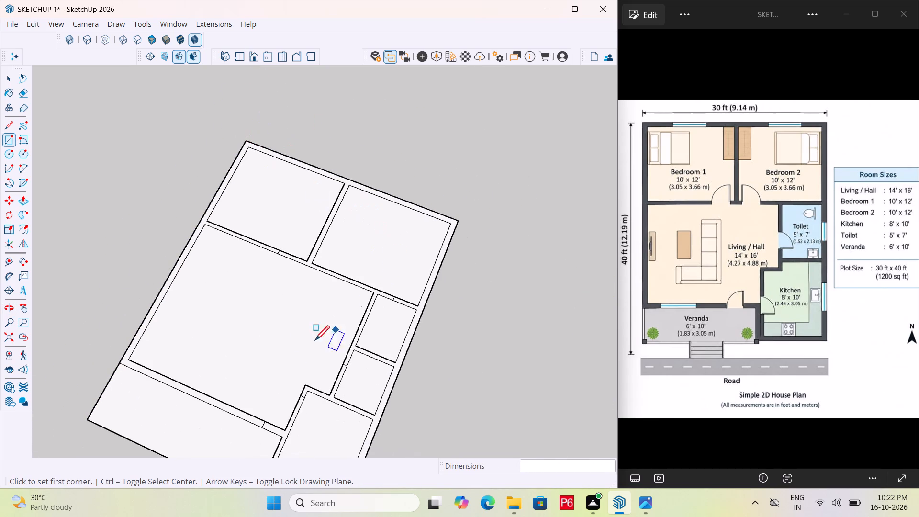
Group the roof rectangle's face together with its bounding edges.
key(space)
triple_click(273, 343)
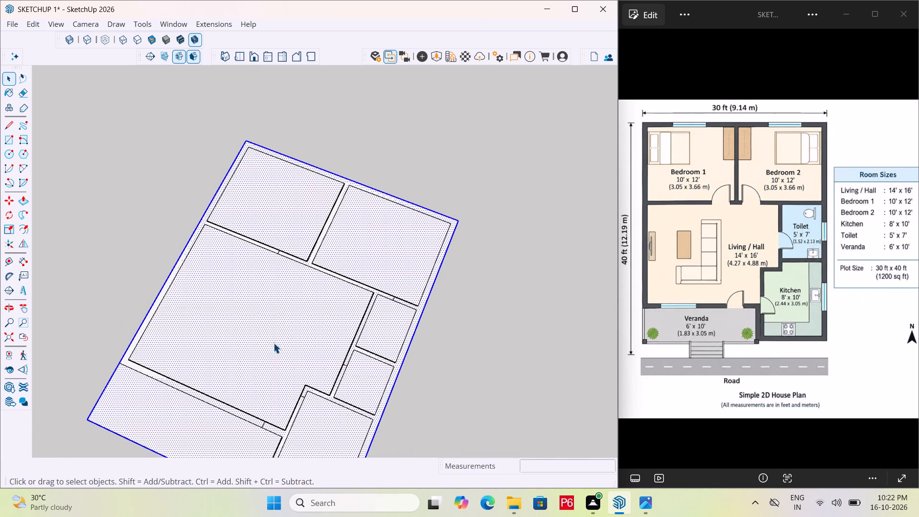
double_click(273, 343)
middle_drag(45, 449, 326, 90)
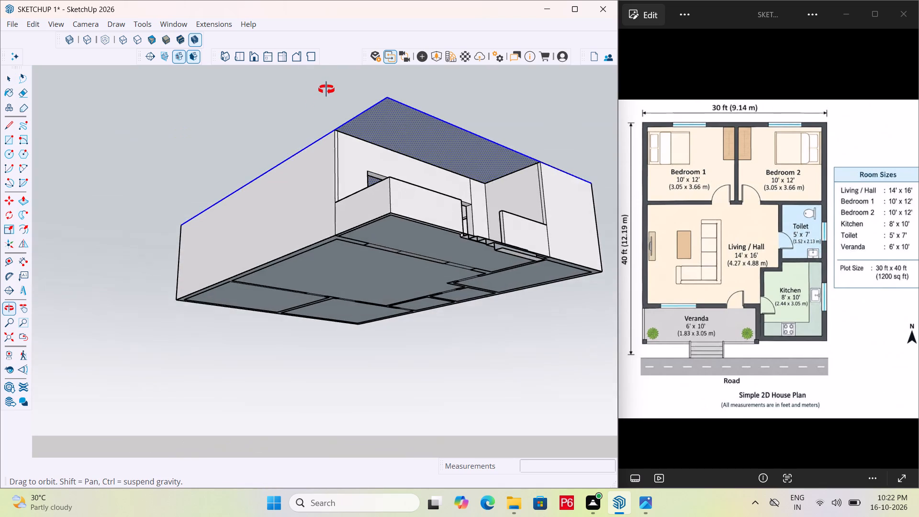
middle_drag(326, 90, 143, 122)
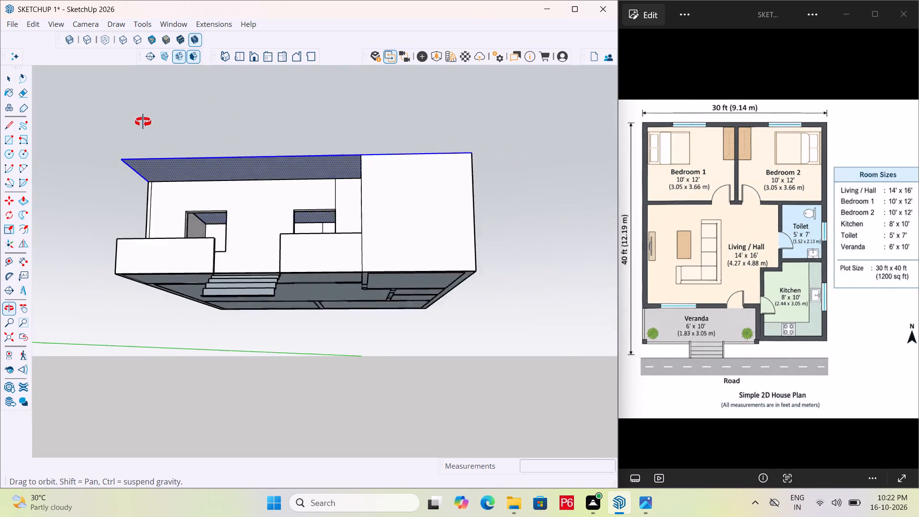
middle_drag(143, 122, 267, 289)
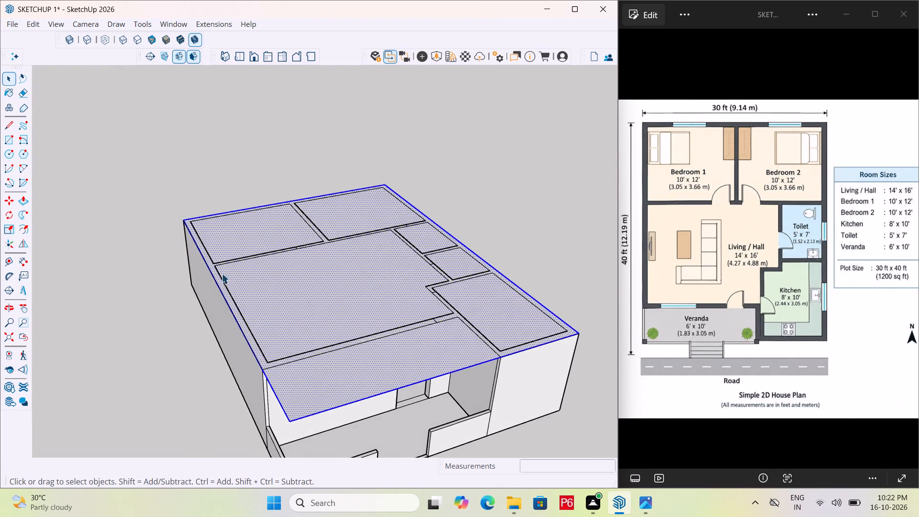
scroll(168, 262, down, 5)
middle_drag(257, 272, 269, 342)
scroll(277, 311, up, 3)
middle_drag(272, 308, 267, 288)
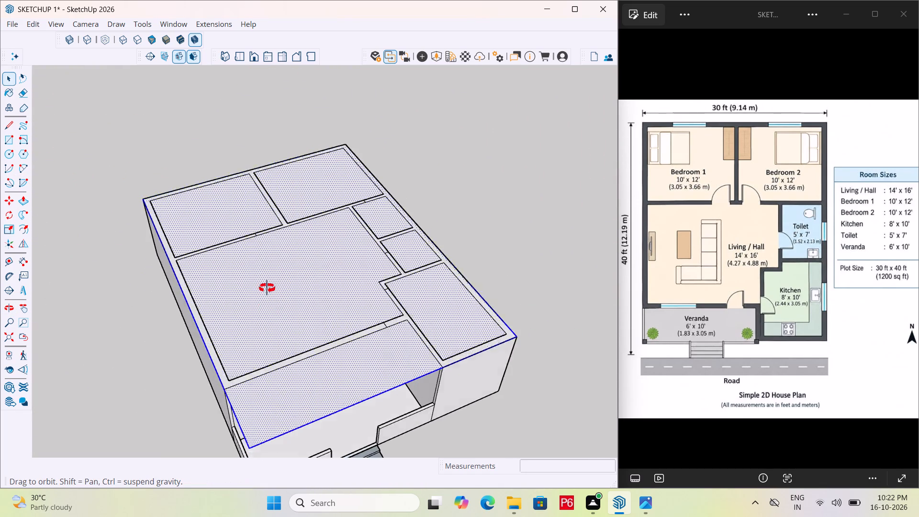
middle_drag(267, 288, 282, 234)
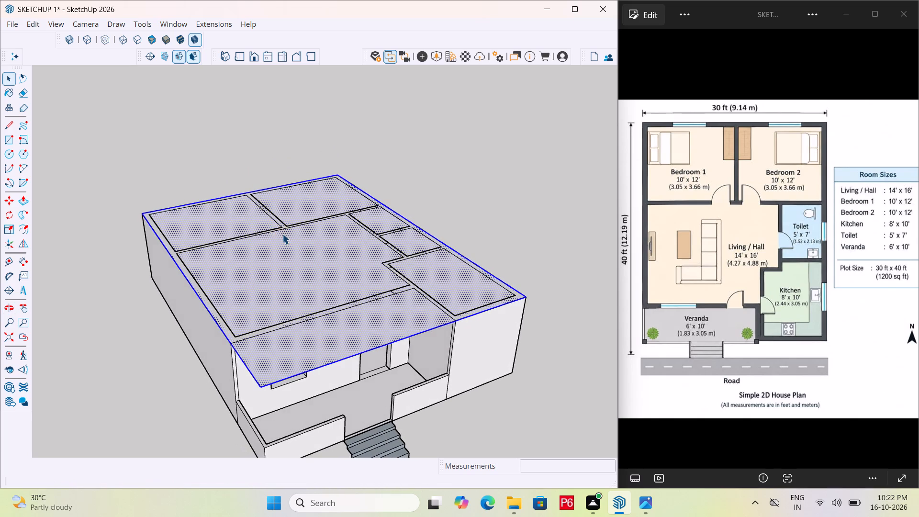
right_click(289, 258)
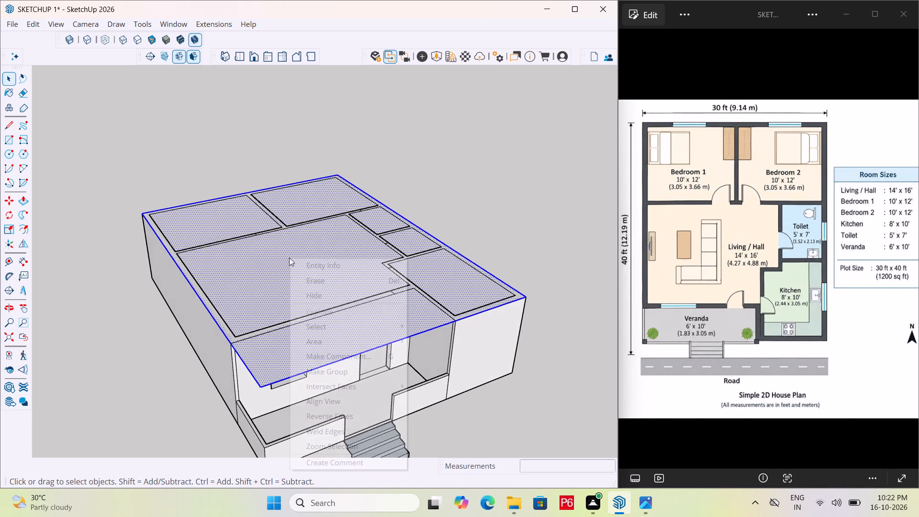
click(352, 370)
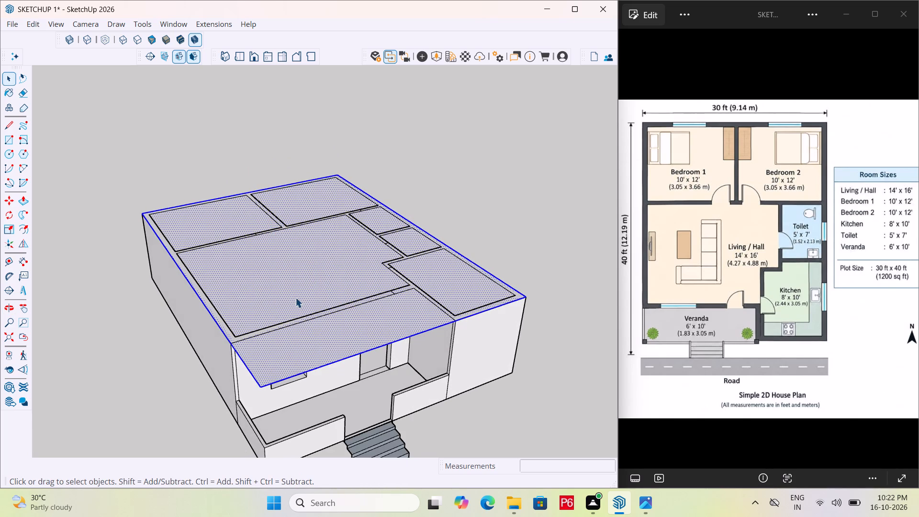
Inside the roof group, extrude the face upward 6" as a slab, and leave the group.
click(469, 187)
click(350, 255)
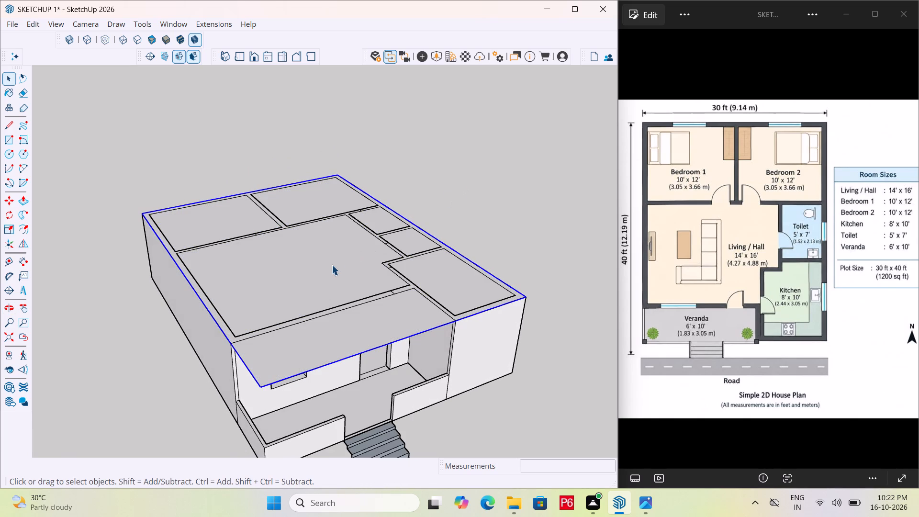
triple_click(328, 267)
key(p)
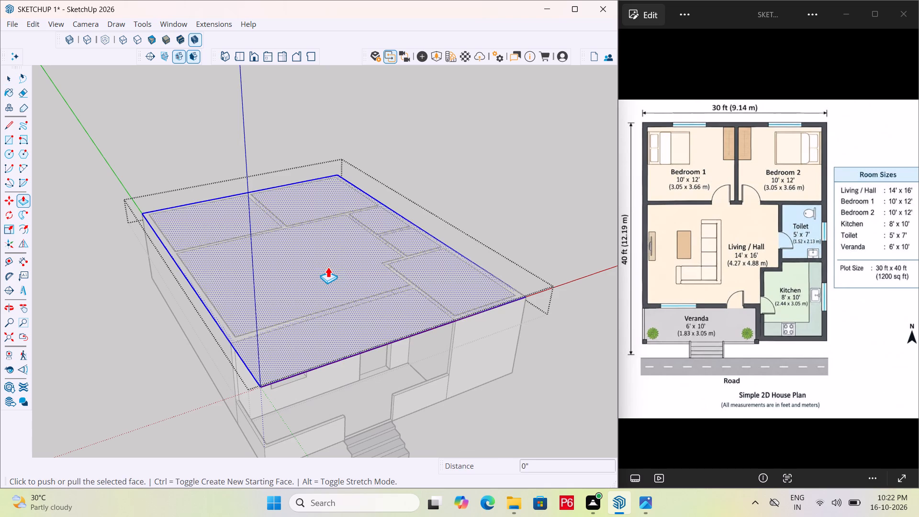
click(333, 263)
text(6")
key(Return)
key(Escape)
key(space)
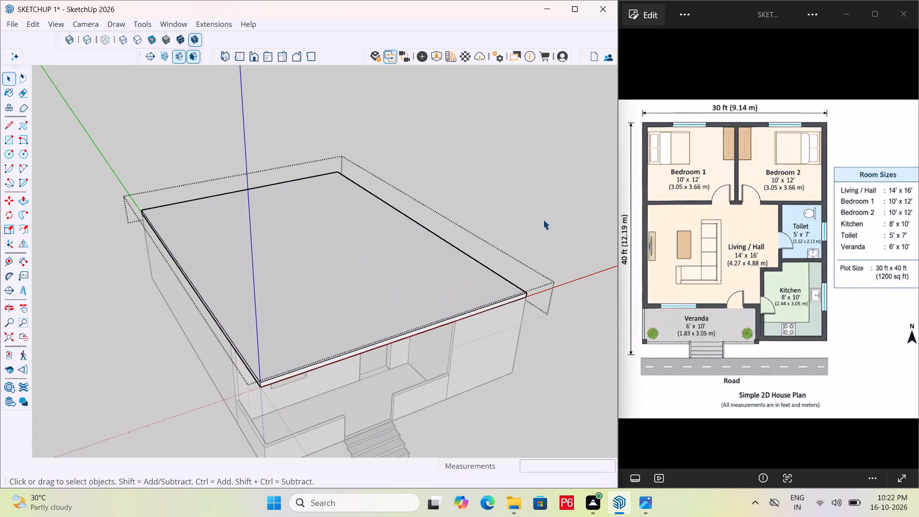
click(543, 219)
Save the model with the roof slab.
key(ctrl+s)
ctrl+scroll(355, 294, down, 3)
key(ctrl+s)
key(ctrl+s)
key(ctrl+s)
key(ctrl+s)
key(ctrl+s)
Inspect the roofed house from the front, the sides and below.
scroll(299, 324, down, 4)
middle_drag(284, 339, 261, 206)
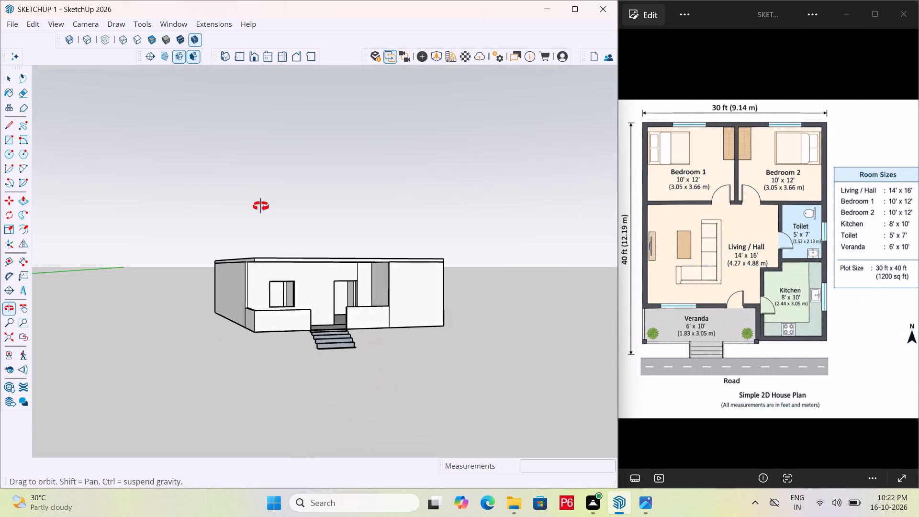
middle_drag(261, 206, 349, 114)
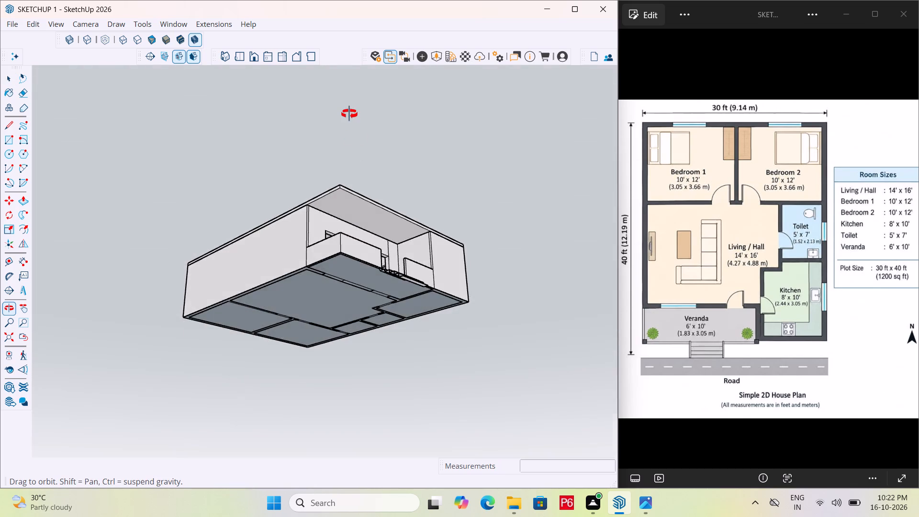
middle_drag(349, 114, 405, 171)
middle_drag(425, 331, 540, 288)
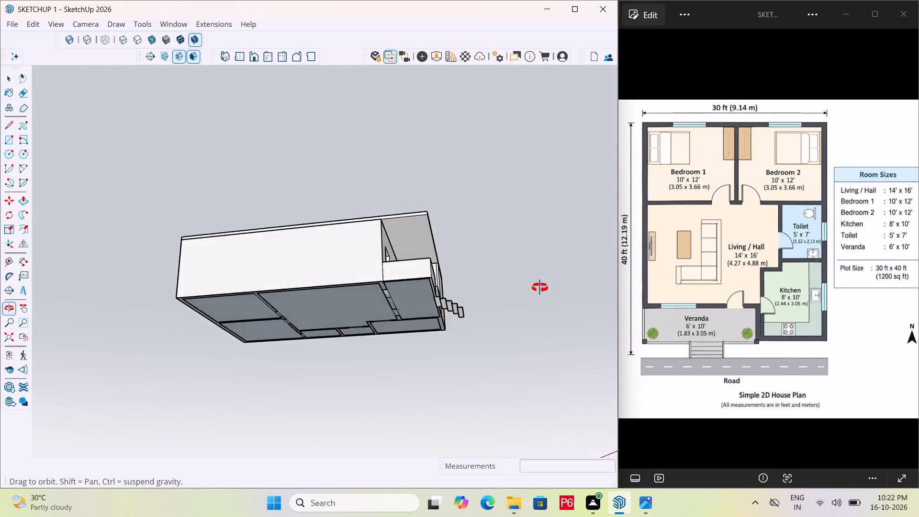
middle_drag(540, 288, 586, 294)
middle_drag(146, 310, 456, 328)
Open the house group that contains the entrance steps for editing.
scroll(324, 351, up, 6)
scroll(403, 328, up, 4)
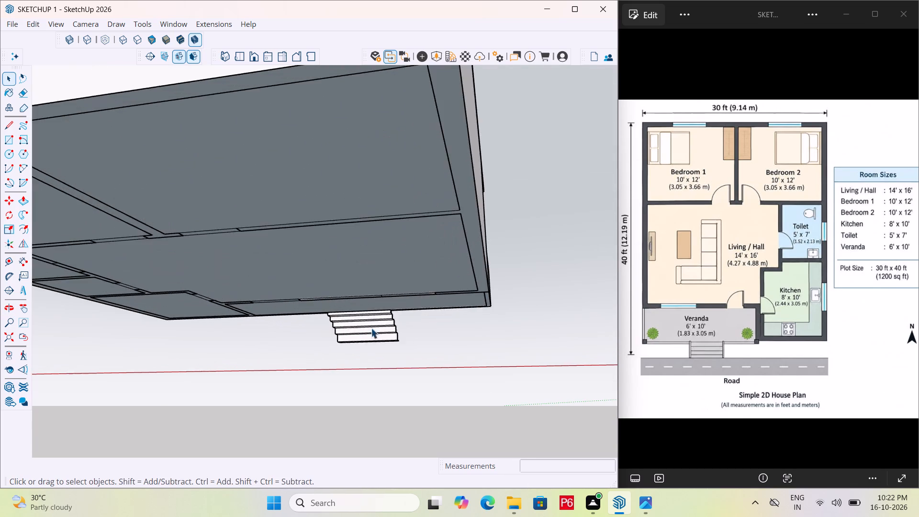
scroll(371, 328, up, 9)
middle_drag(390, 336, 343, 331)
scroll(385, 337, up, 3)
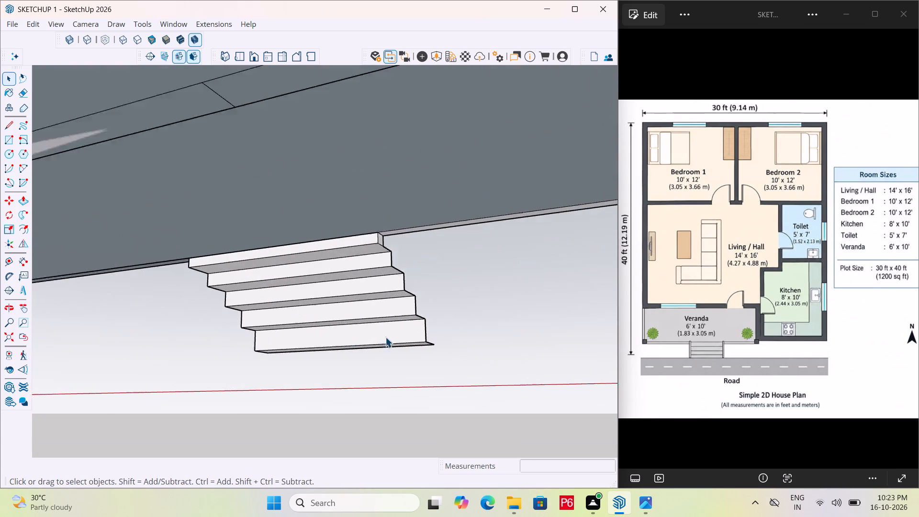
scroll(385, 337, up, 3)
click(411, 337)
triple_click(411, 334)
click(411, 334)
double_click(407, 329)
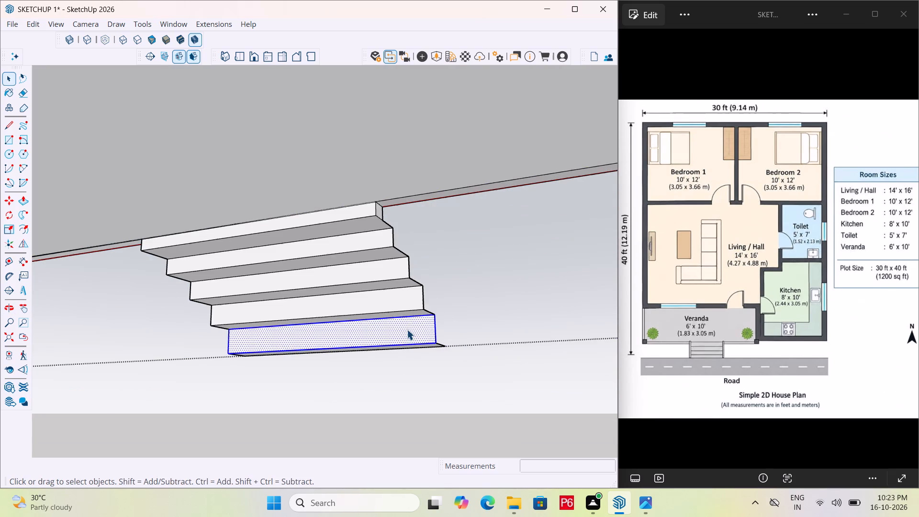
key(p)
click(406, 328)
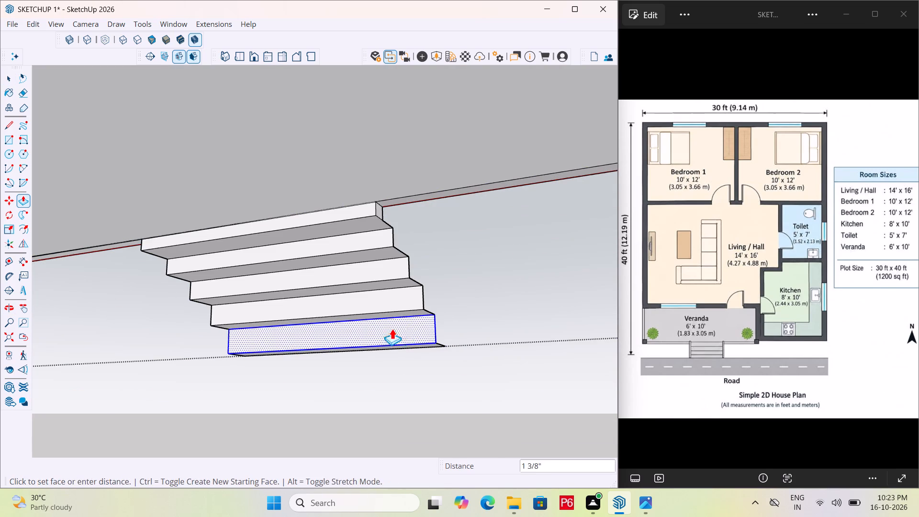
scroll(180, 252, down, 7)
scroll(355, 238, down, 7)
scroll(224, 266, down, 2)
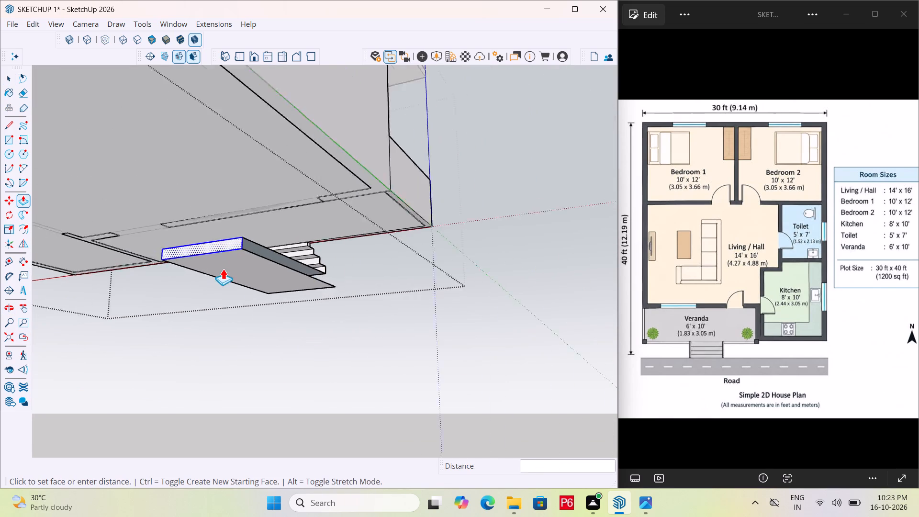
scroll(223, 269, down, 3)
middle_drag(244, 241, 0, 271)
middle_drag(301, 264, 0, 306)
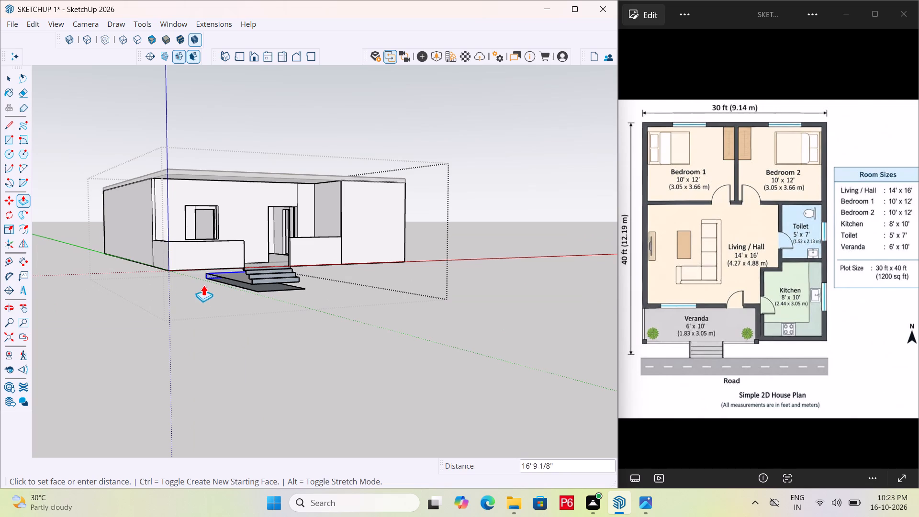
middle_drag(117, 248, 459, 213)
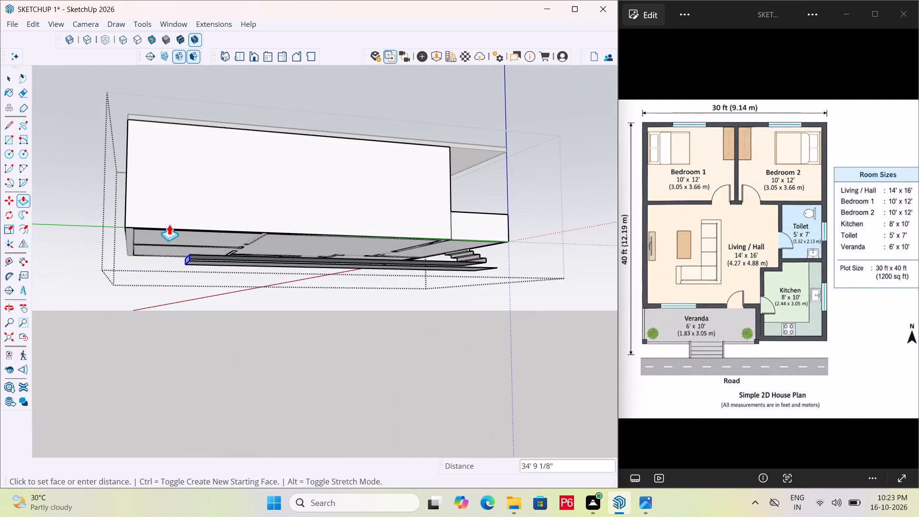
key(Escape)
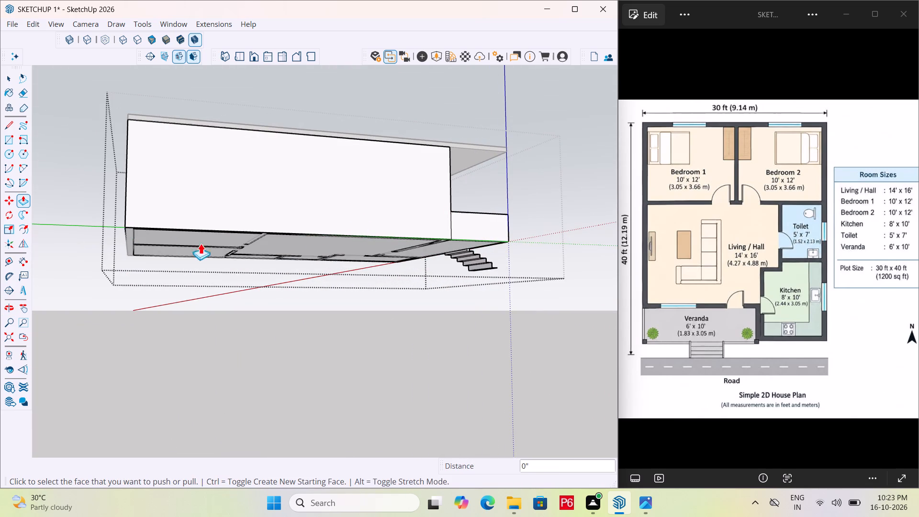
Save the model.
key(ctrl+s)
key(ctrl+s)
ctrl+scroll(373, 248, down, 1)
key(ctrl+s)
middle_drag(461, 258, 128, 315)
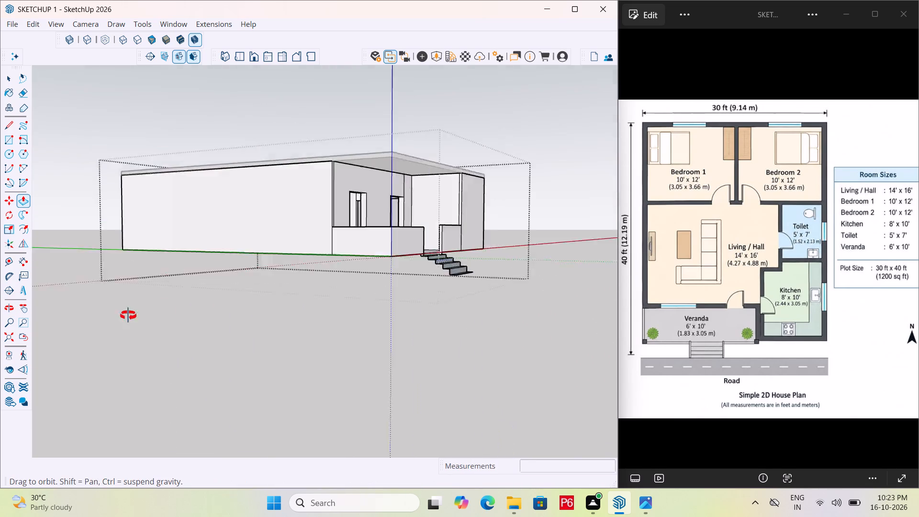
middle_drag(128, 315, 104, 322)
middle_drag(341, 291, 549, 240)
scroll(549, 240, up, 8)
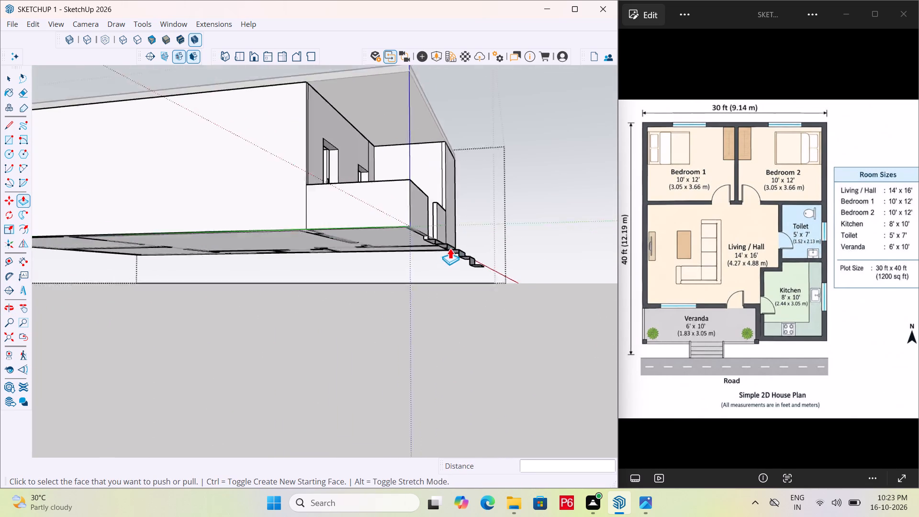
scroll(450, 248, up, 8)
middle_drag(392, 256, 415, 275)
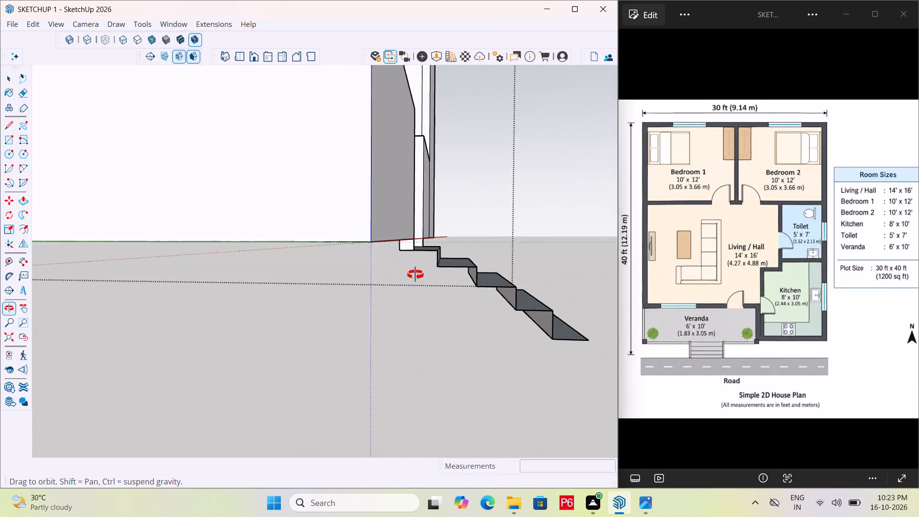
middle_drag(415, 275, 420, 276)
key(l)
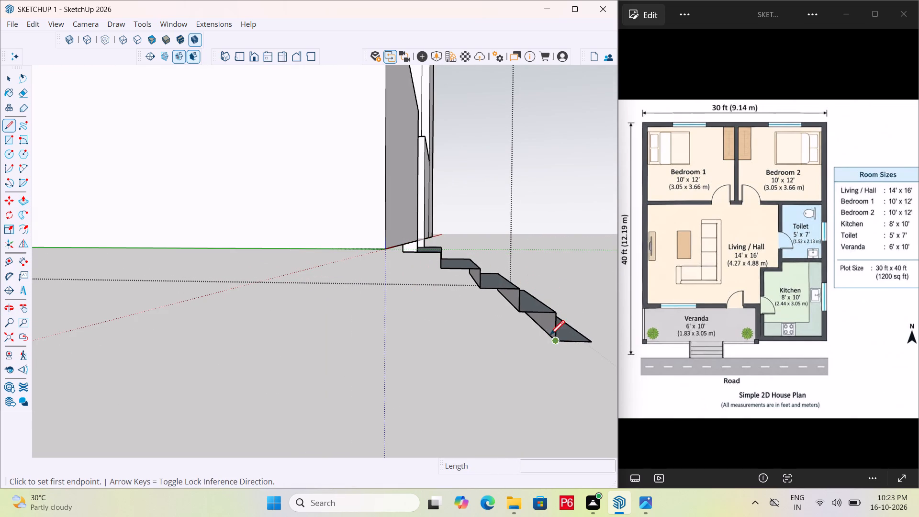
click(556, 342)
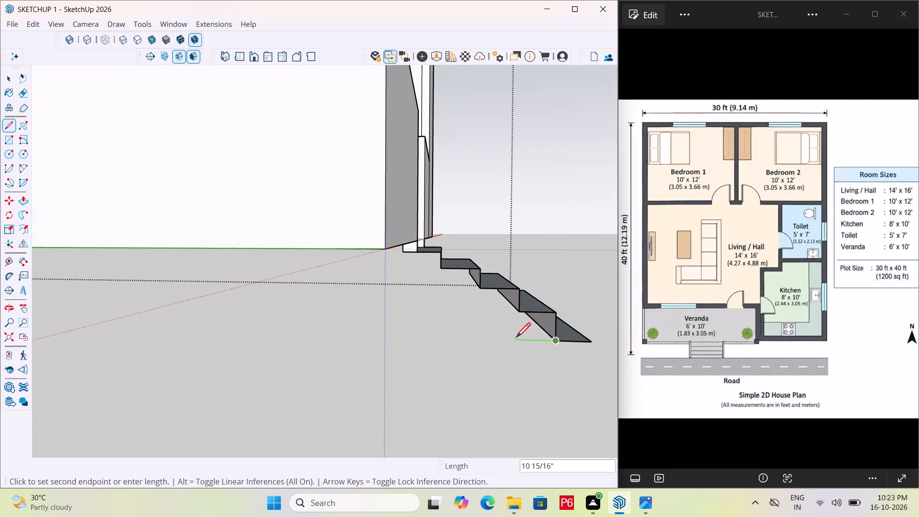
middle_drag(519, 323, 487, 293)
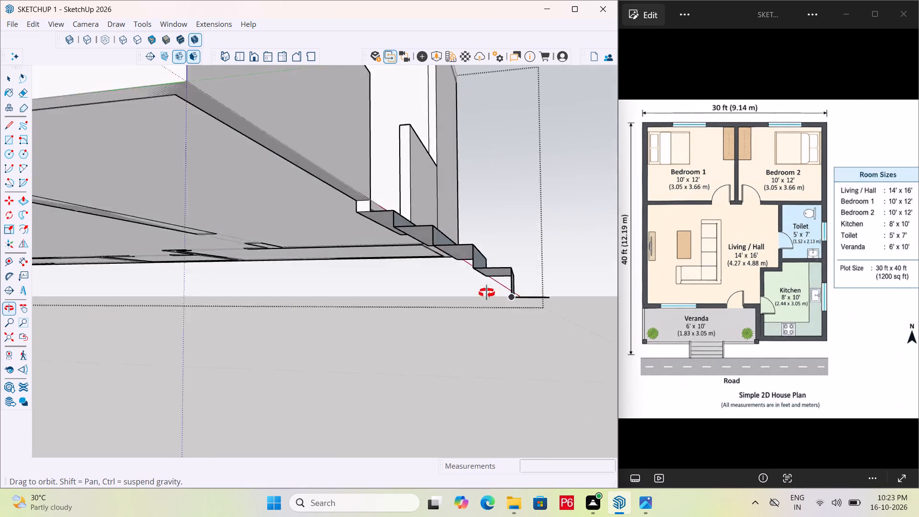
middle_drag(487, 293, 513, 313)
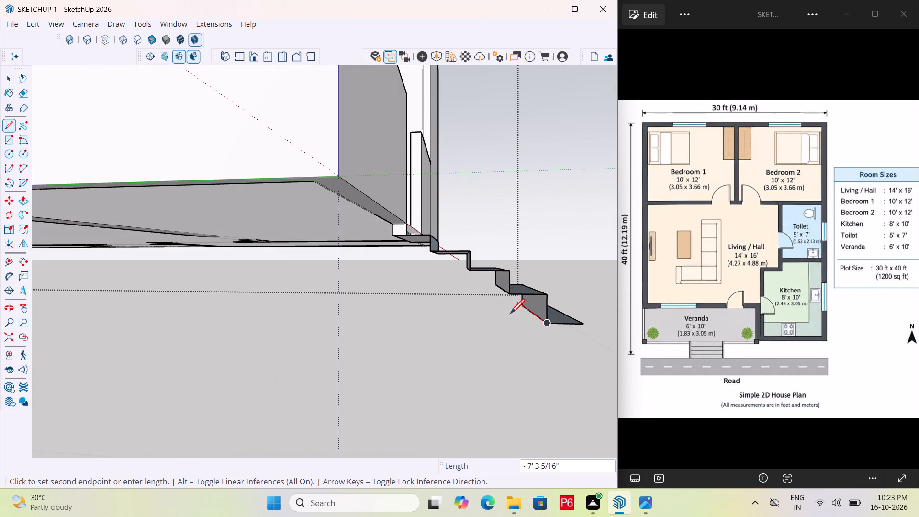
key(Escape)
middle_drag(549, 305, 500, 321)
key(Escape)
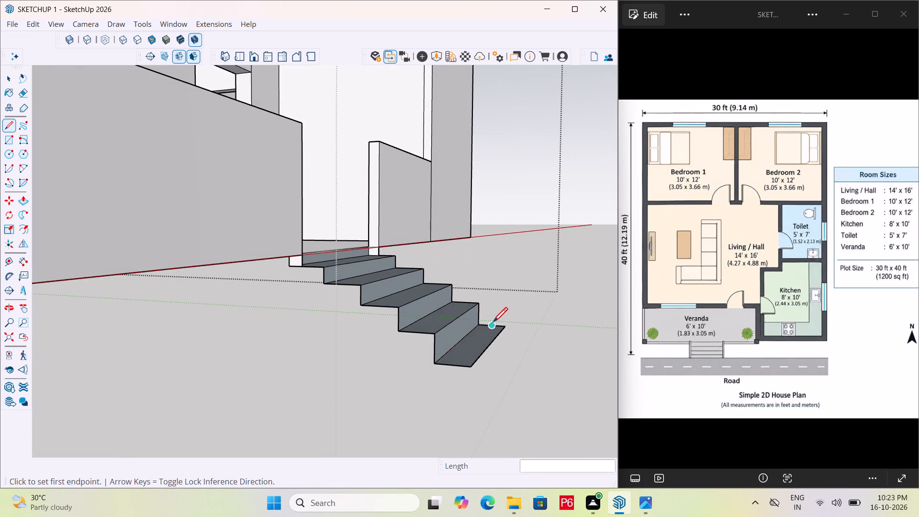
Save the model.
key(ctrl+s)
key(ctrl+s)
key(ctrl+s)
key(ctrl+s)
Examine the entrance steps from the front, from above and from below.
key(z)
scroll(428, 338, down, 5)
middle_drag(415, 347, 289, 360)
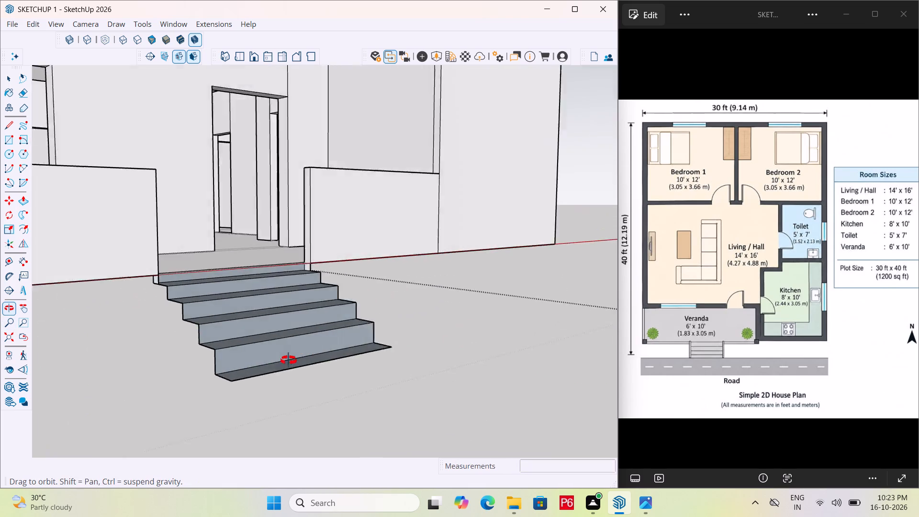
middle_drag(289, 360, 299, 385)
key(Escape)
key(Escape)
scroll(439, 321, down, 3)
key(space)
scroll(437, 328, down, 5)
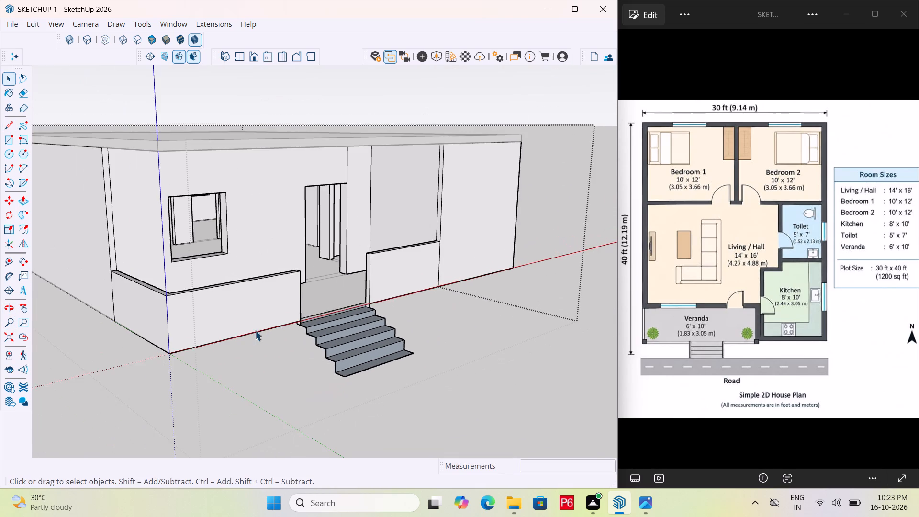
scroll(241, 332, up, 6)
scroll(425, 302, down, 7)
scroll(435, 329, up, 6)
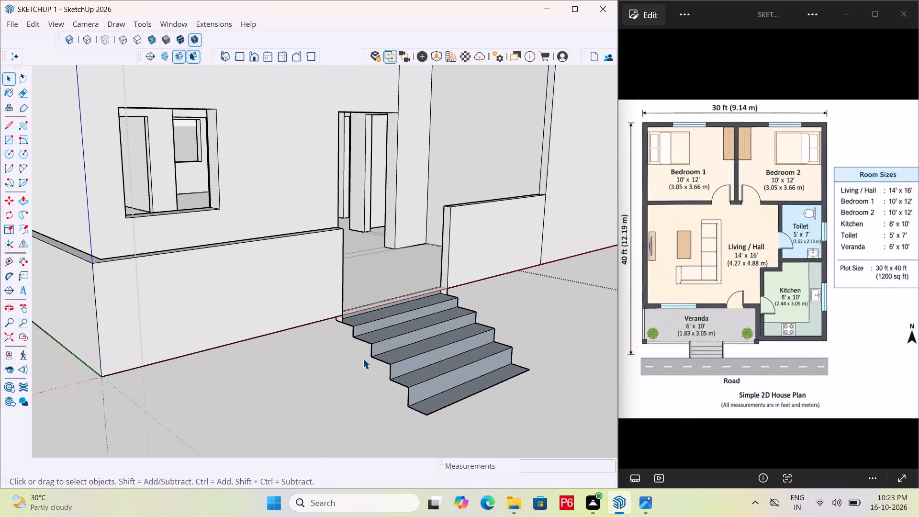
middle_drag(363, 359, 588, 184)
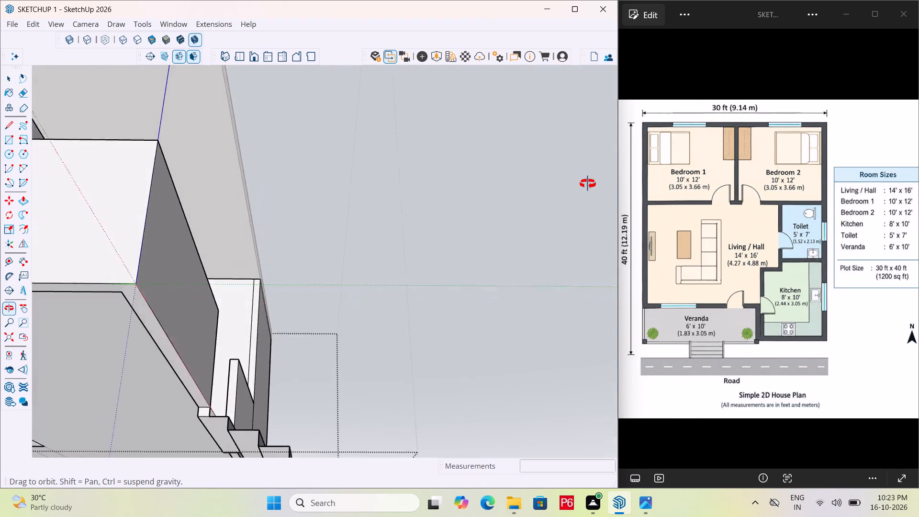
middle_drag(588, 184, 340, 405)
middle_drag(440, 303, 360, 346)
scroll(432, 274, up, 2)
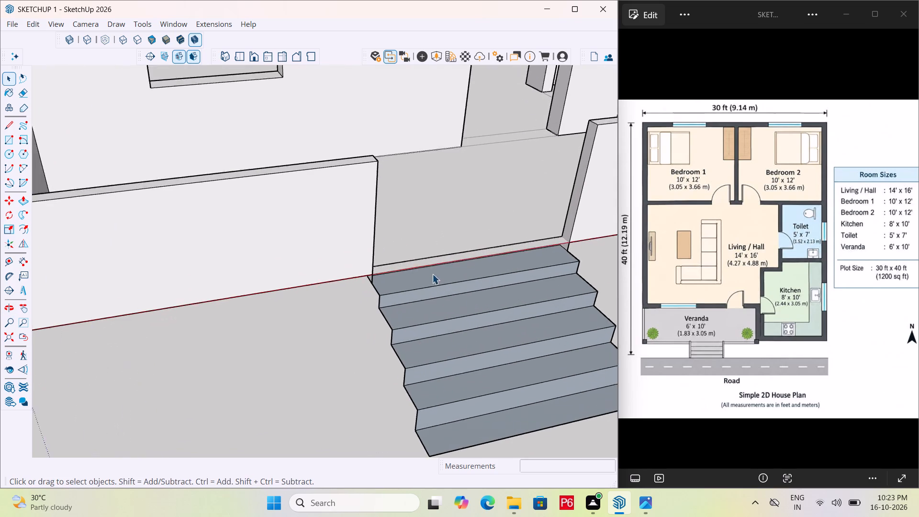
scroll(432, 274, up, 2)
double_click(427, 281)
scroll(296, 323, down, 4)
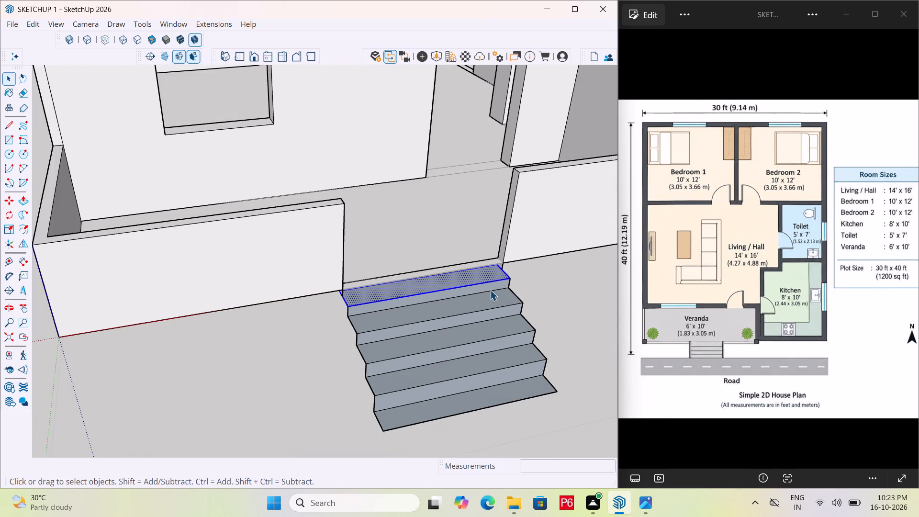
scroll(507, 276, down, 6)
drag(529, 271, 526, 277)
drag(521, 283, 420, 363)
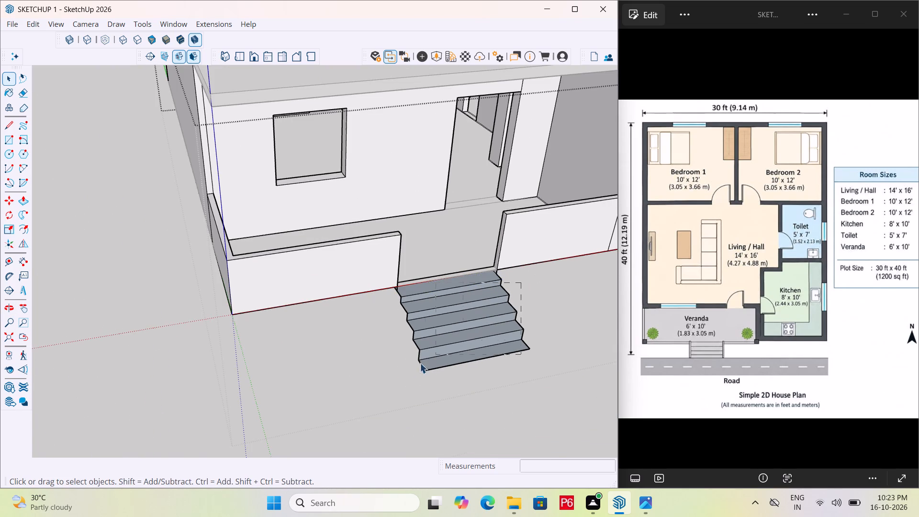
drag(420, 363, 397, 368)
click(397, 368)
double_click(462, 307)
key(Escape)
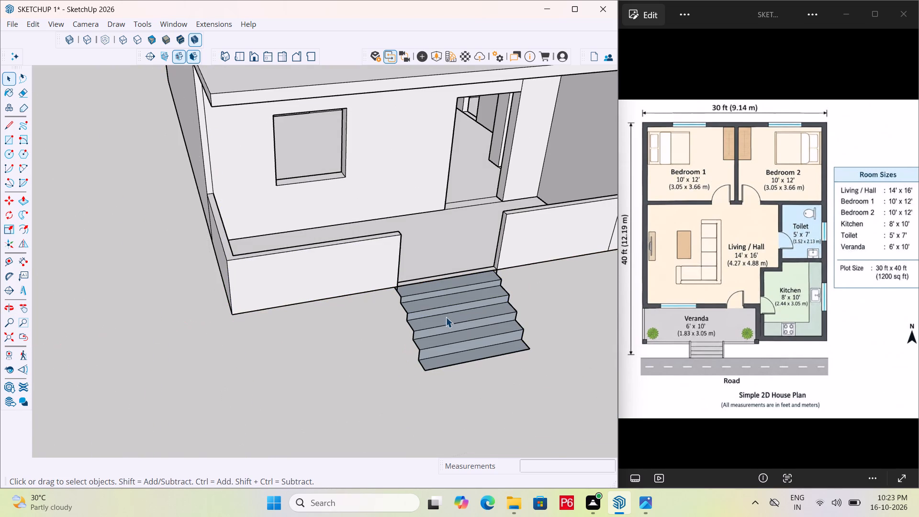
Reopen the house group and delete the entrance steps' top two treads, the riser between them and their cross edges.
click(436, 309)
double_click(430, 303)
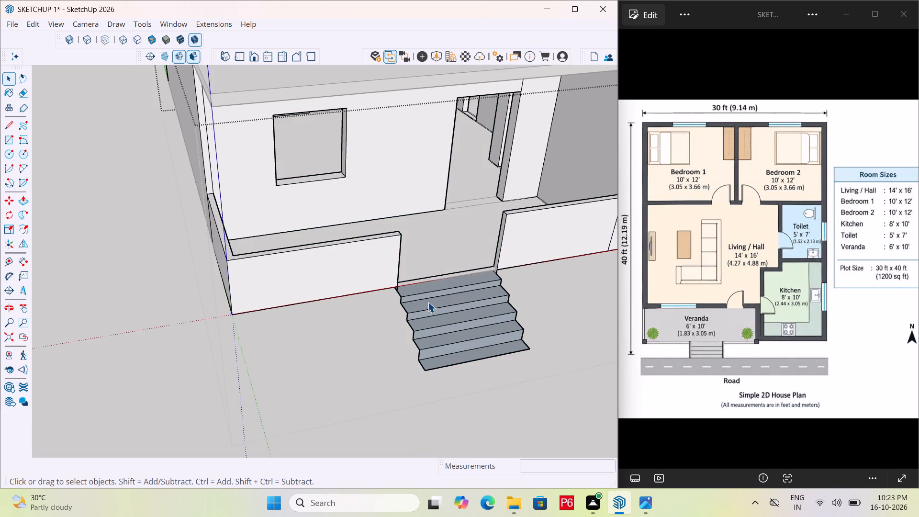
click(424, 299)
scroll(428, 288, up, 5)
click(368, 298)
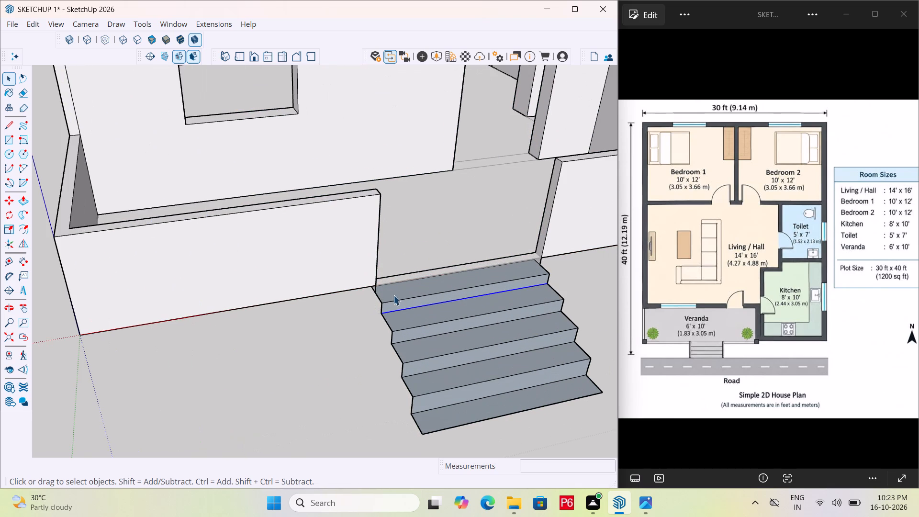
click(397, 293)
key(Delete)
click(421, 295)
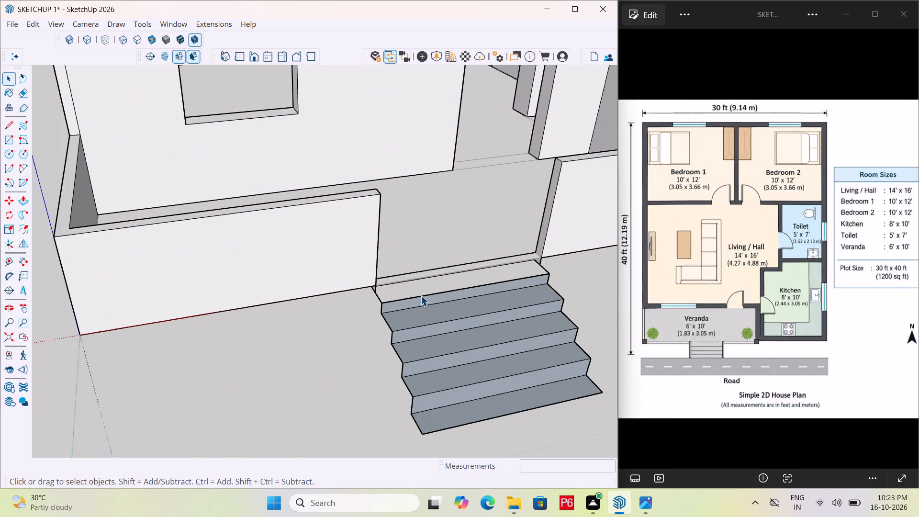
key(Delete)
click(453, 301)
key(Delete)
double_click(458, 308)
key(Delete)
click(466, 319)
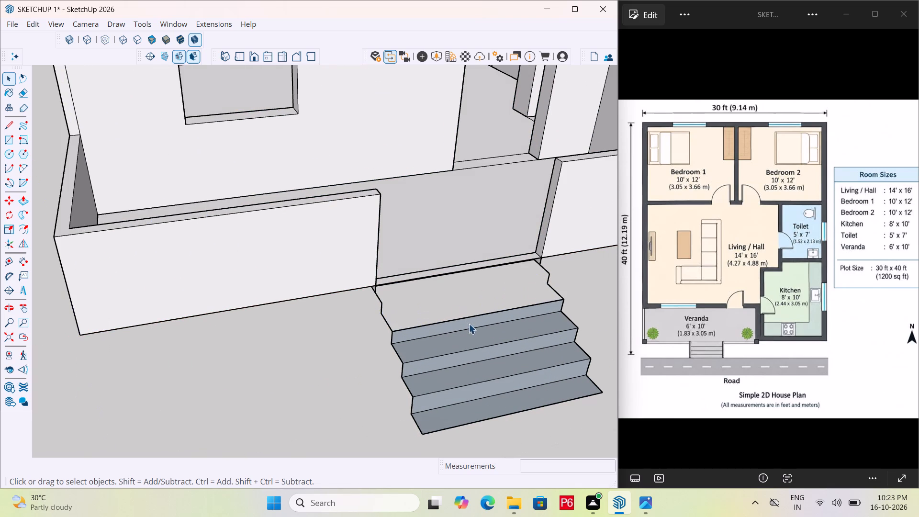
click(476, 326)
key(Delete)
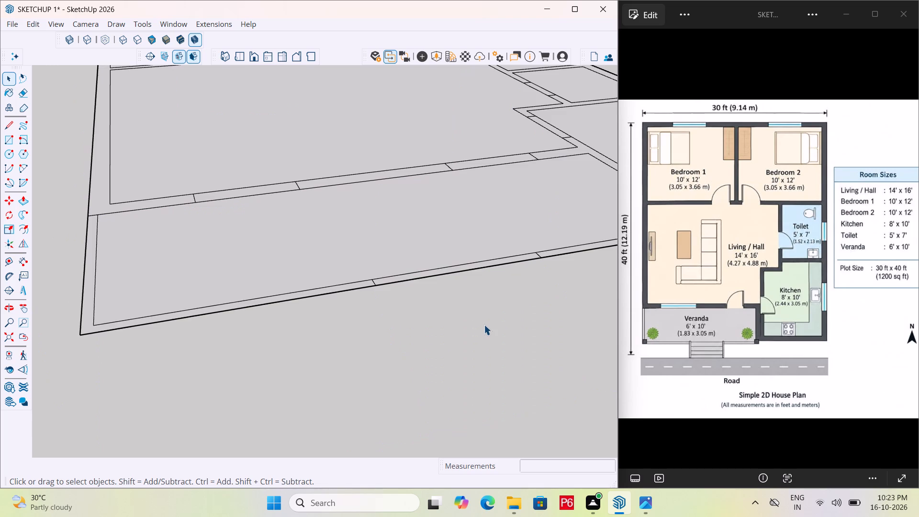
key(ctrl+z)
In the house group, delete the third tread of the entrance steps, the risers above and below it, and their cross edges.
triple_click(481, 328)
click(482, 324)
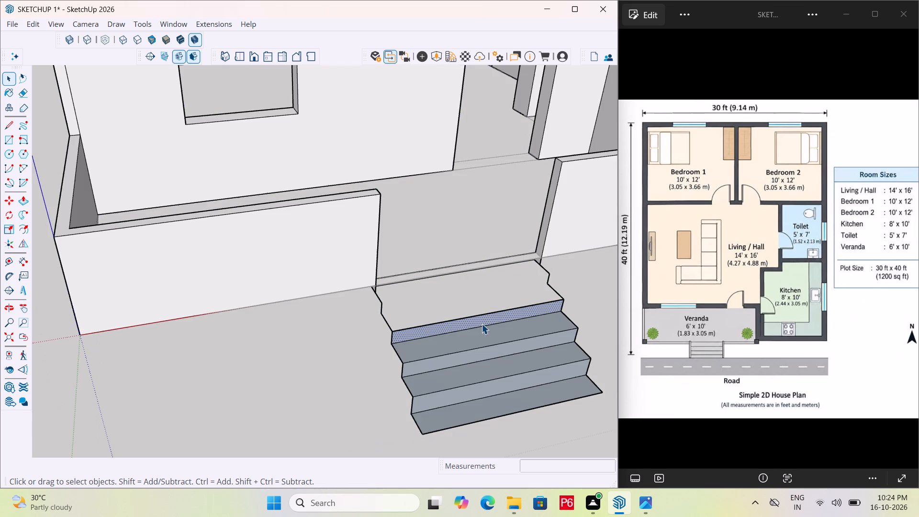
key(Delete)
click(494, 337)
key(Delete)
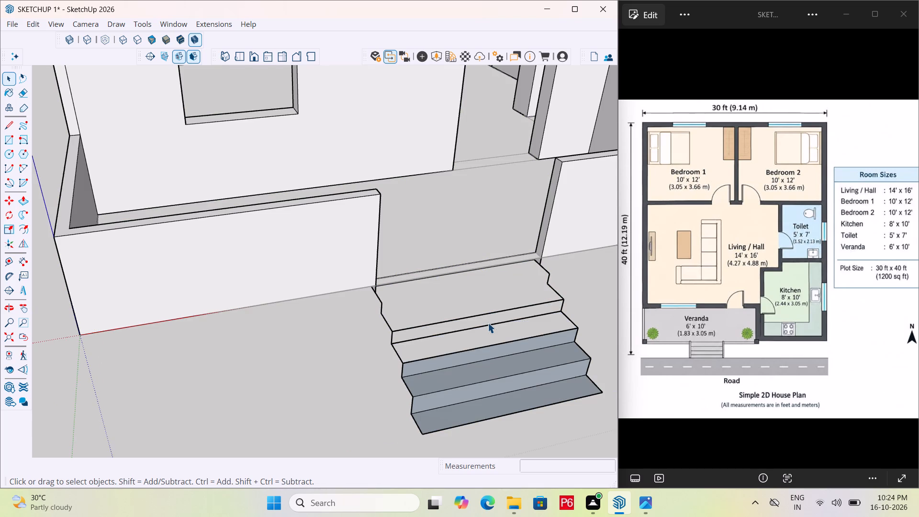
click(488, 322)
click(487, 324)
key(Delete)
click(488, 313)
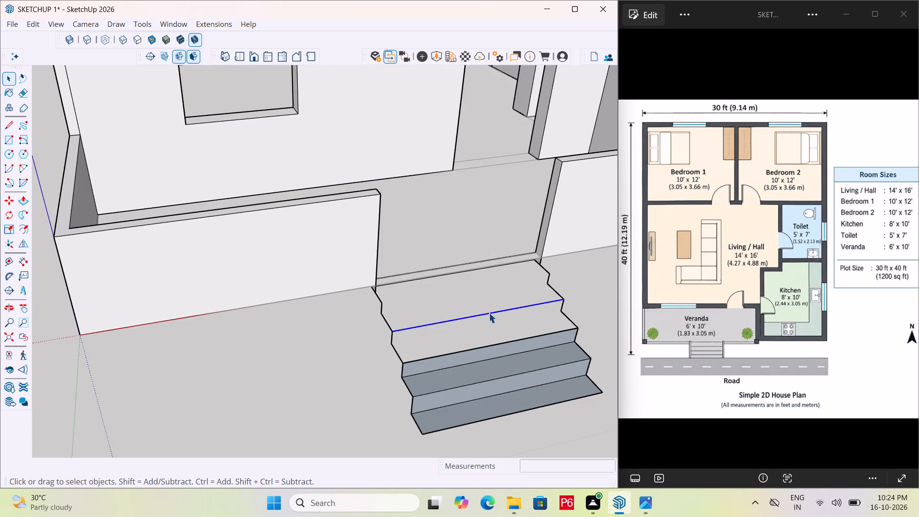
key(Delete)
click(492, 343)
key(Delete)
click(494, 349)
key(Delete)
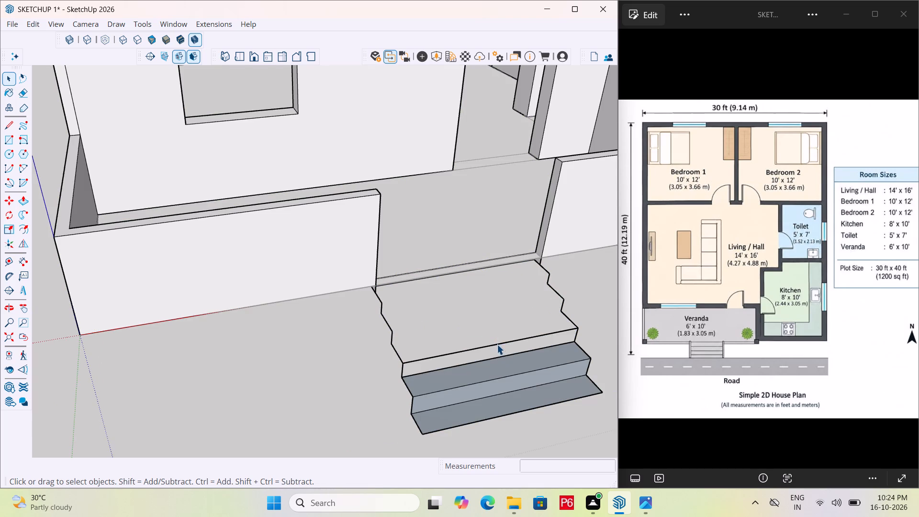
click(498, 343)
key(Delete)
Delete the two lowest treads of the entrance steps, the riser between them and the remaining cross edges.
click(498, 358)
key(Delete)
click(500, 363)
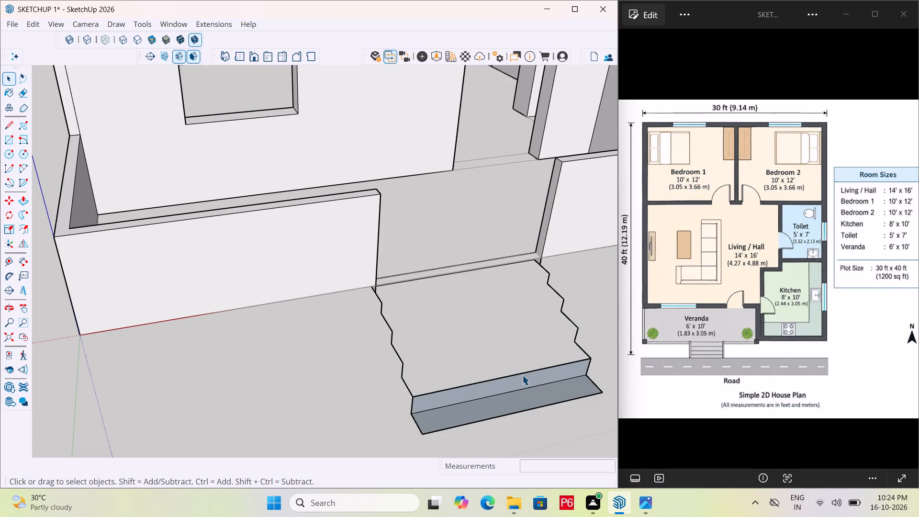
click(522, 375)
key(Delete)
click(521, 394)
key(Delete)
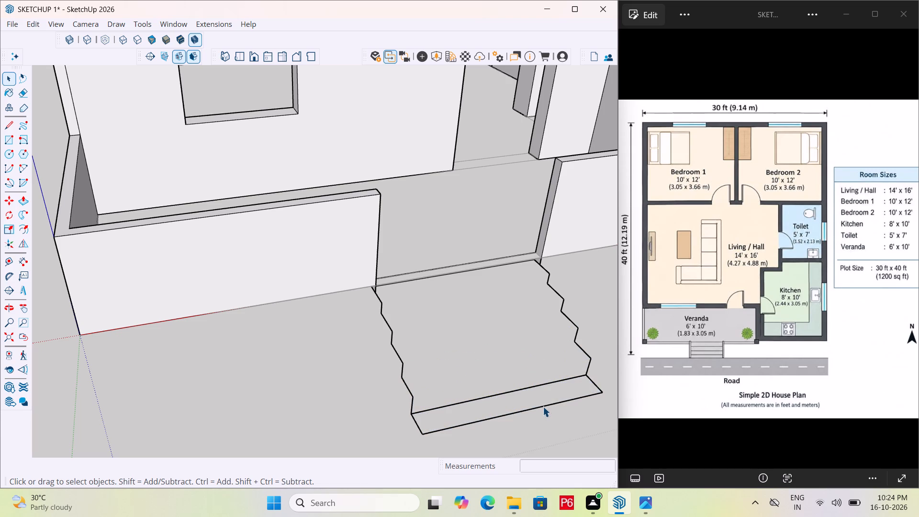
click(544, 405)
key(Delete)
click(542, 381)
click(544, 384)
key(Delete)
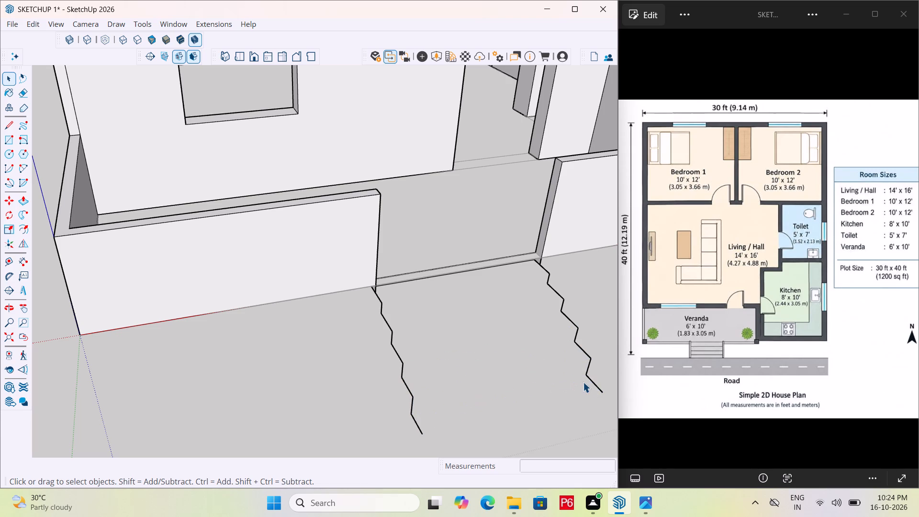
Delete the leftover stepped side edges of the entrance steps on the kitchen side.
scroll(505, 300, down, 5)
scroll(552, 308, up, 3)
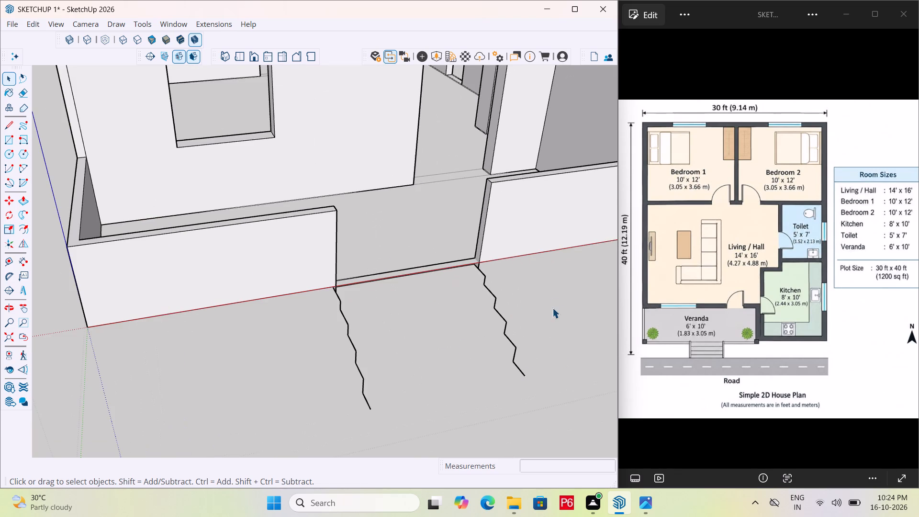
drag(579, 292, 566, 300)
drag(548, 286, 482, 369)
drag(479, 372, 470, 374)
key(Delete)
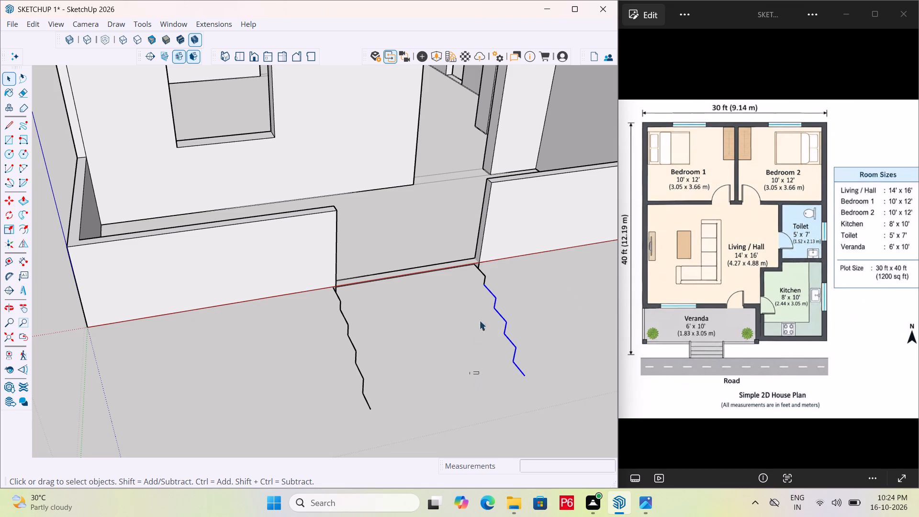
drag(546, 292, 464, 374)
key(Delete)
scroll(476, 274, up, 1)
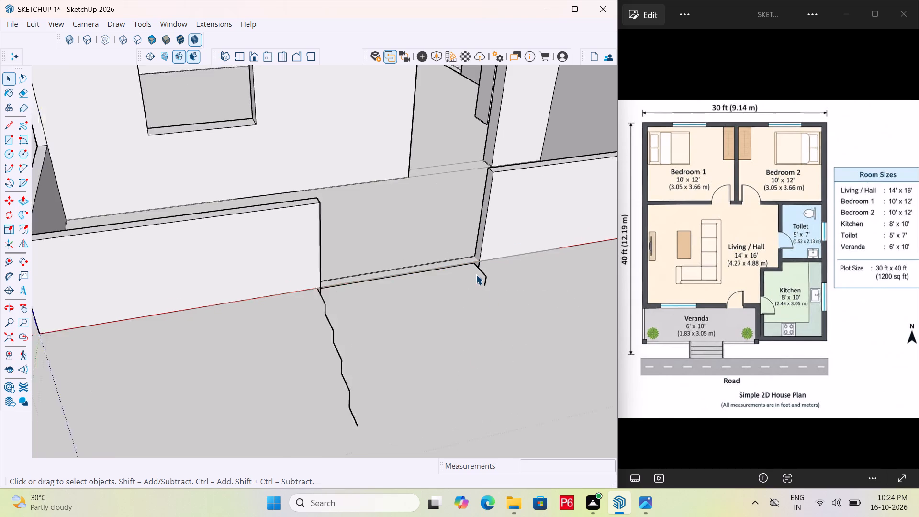
scroll(476, 274, up, 2)
click(486, 275)
click(488, 281)
key(Delete)
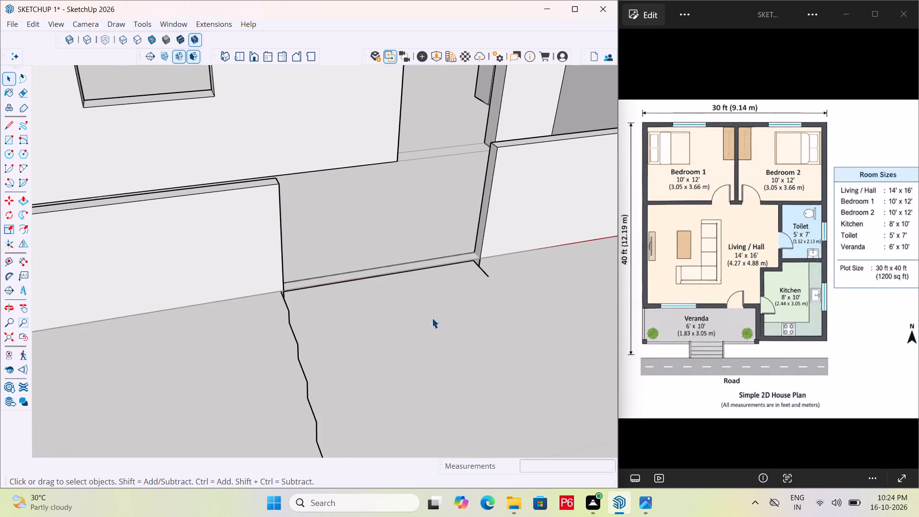
click(485, 274)
key(Delete)
Delete the second run and second rise of the leftover stepped side edges on the entrance steps' side away from the kitchen.
scroll(491, 283, down, 5)
scroll(381, 342, up, 2)
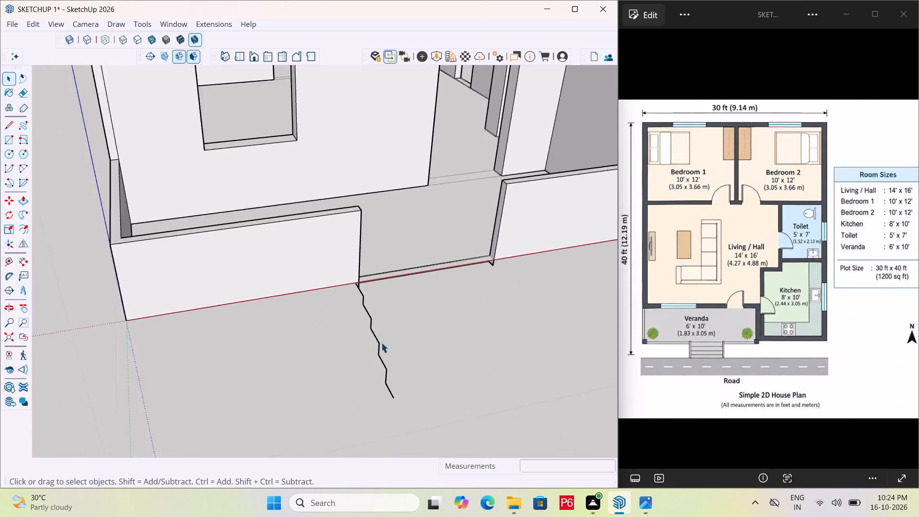
scroll(381, 342, up, 2)
drag(415, 287, 325, 436)
double_click(325, 436)
drag(414, 309, 339, 428)
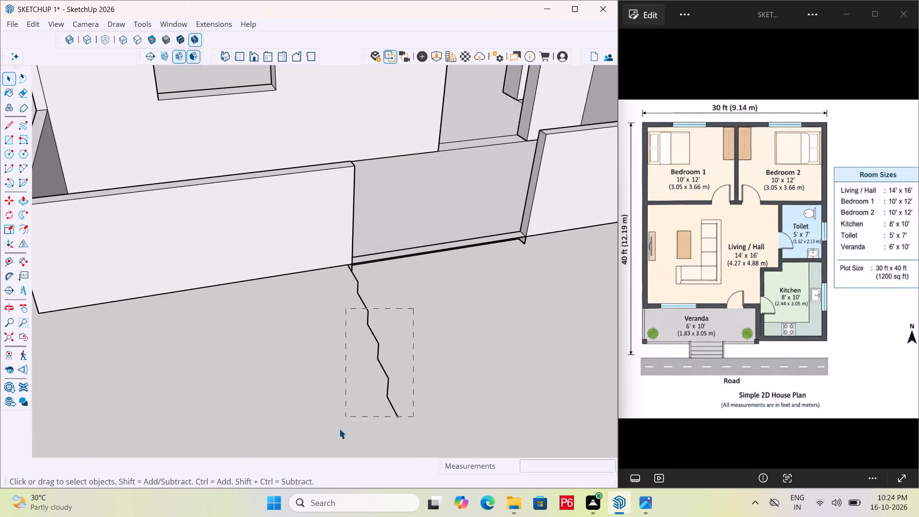
drag(339, 428, 324, 426)
click(324, 426)
scroll(405, 322, down, 5)
scroll(379, 315, up, 2)
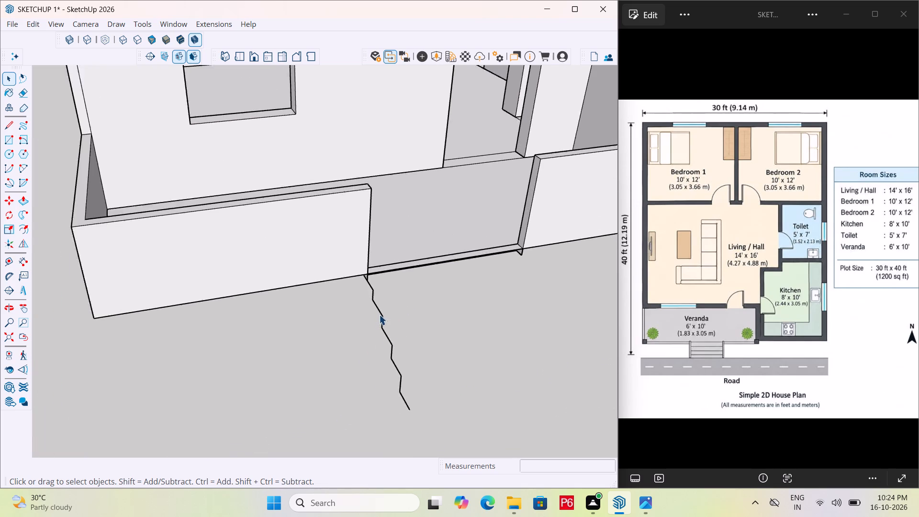
scroll(379, 315, up, 2)
click(381, 312)
double_click(383, 329)
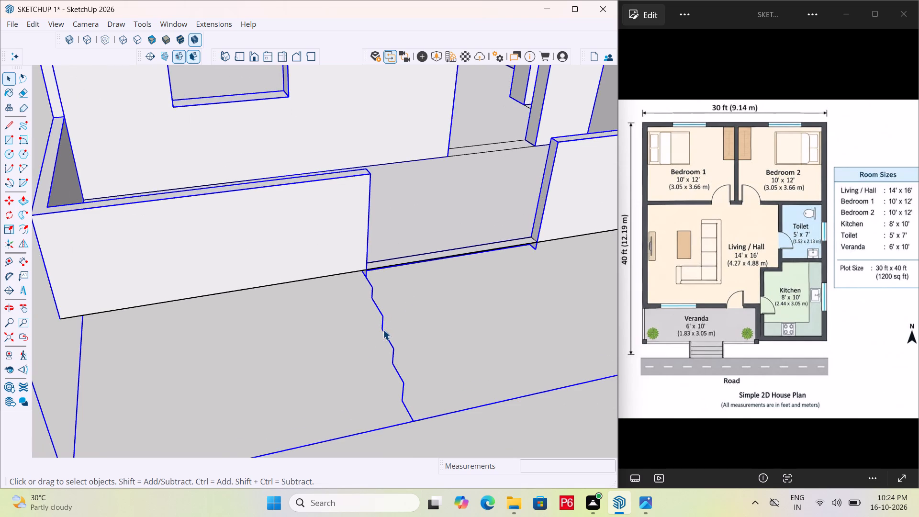
click(380, 313)
key(Delete)
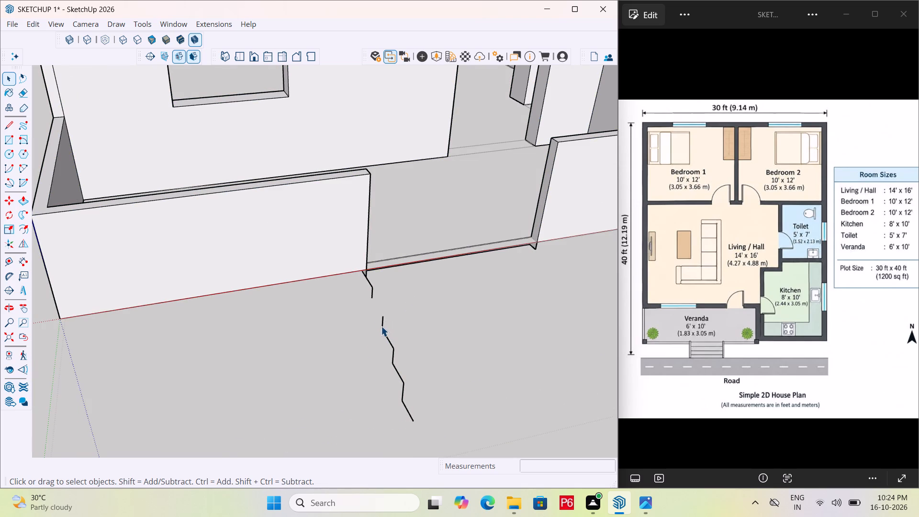
click(381, 326)
key(Delete)
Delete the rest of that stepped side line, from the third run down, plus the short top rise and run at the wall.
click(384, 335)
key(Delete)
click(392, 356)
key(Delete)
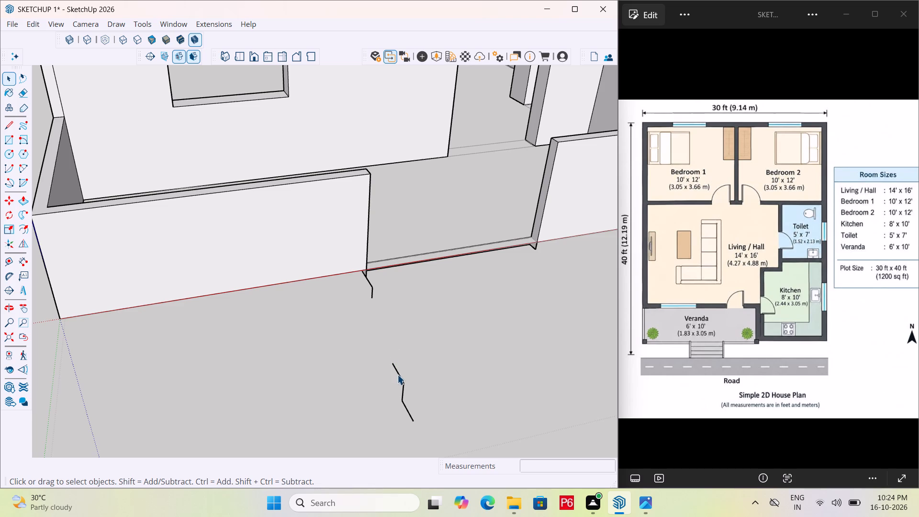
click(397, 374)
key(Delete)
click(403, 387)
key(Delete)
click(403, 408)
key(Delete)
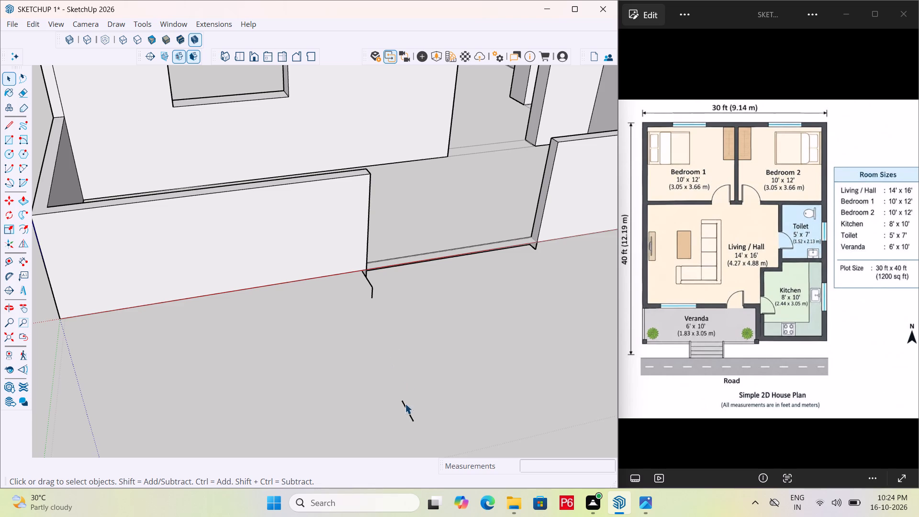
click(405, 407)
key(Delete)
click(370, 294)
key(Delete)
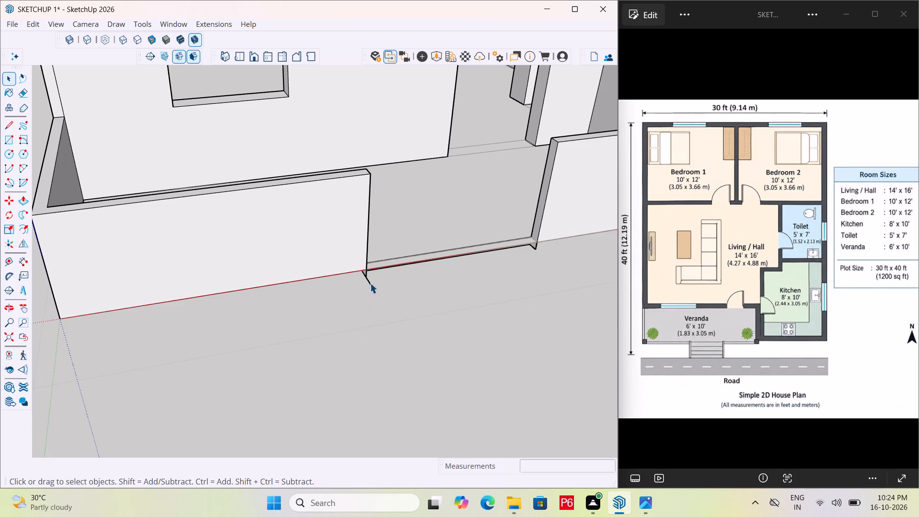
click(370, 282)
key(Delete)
Leave the house group and examine the veranda entrance and the underside of the floor for leftover step geometry.
scroll(377, 289, down, 5)
middle_drag(399, 313, 452, 107)
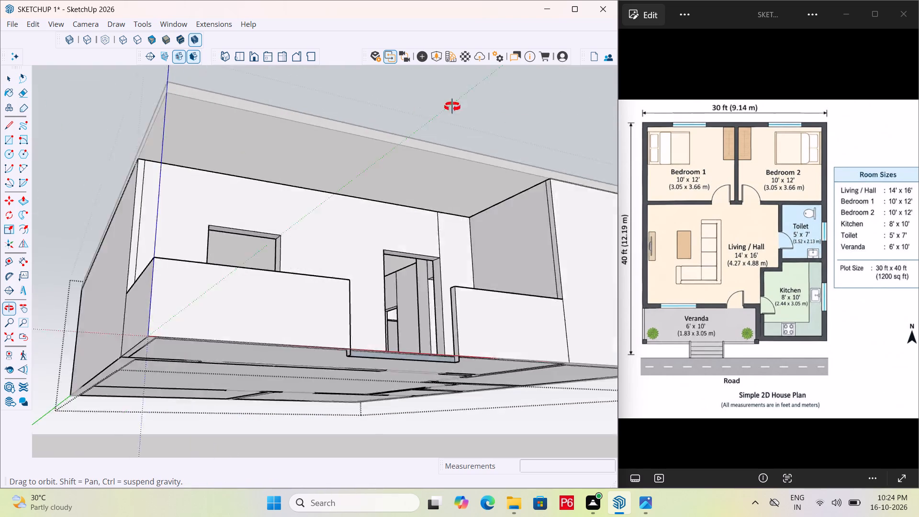
middle_drag(452, 107, 498, 113)
scroll(235, 298, down, 5)
key(space)
click(557, 330)
middle_drag(272, 326, 277, 311)
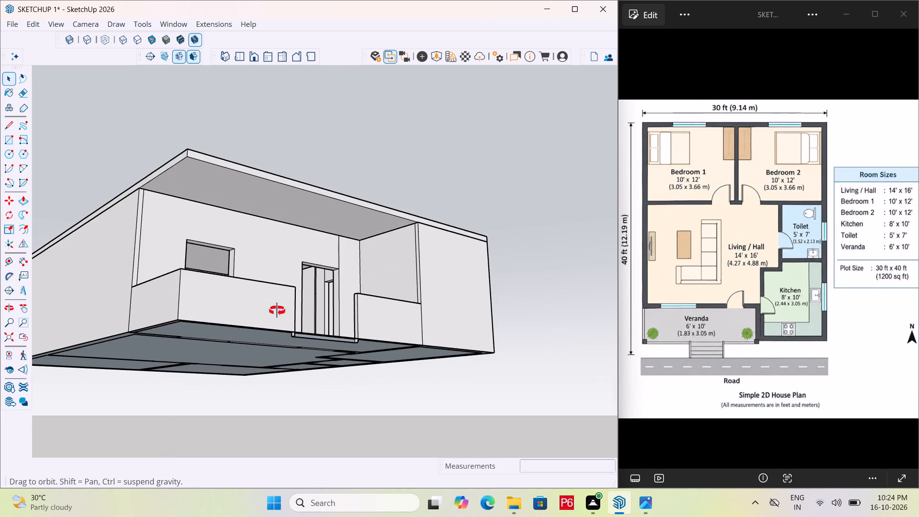
middle_drag(277, 311, 454, 195)
scroll(365, 275, up, 7)
middle_drag(337, 345, 230, 327)
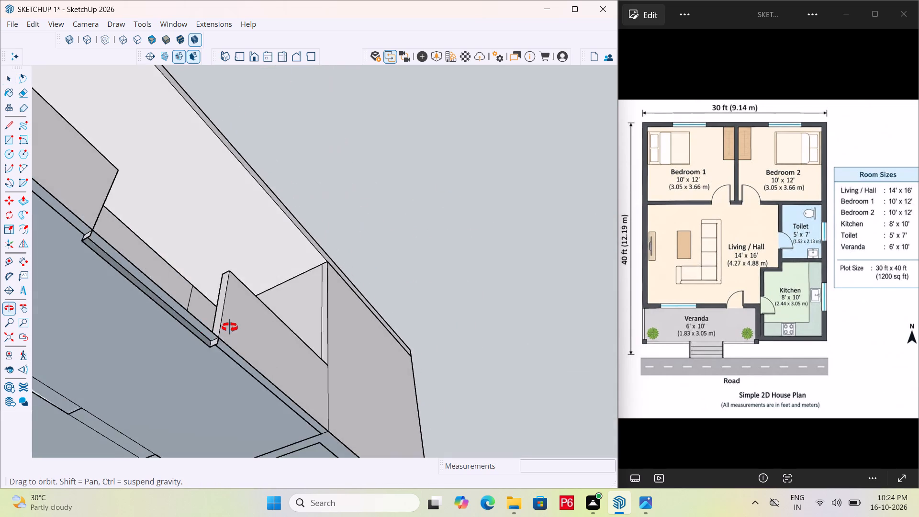
middle_drag(230, 327, 258, 361)
scroll(325, 330, down, 6)
middle_drag(261, 302, 244, 334)
scroll(260, 302, down, 1)
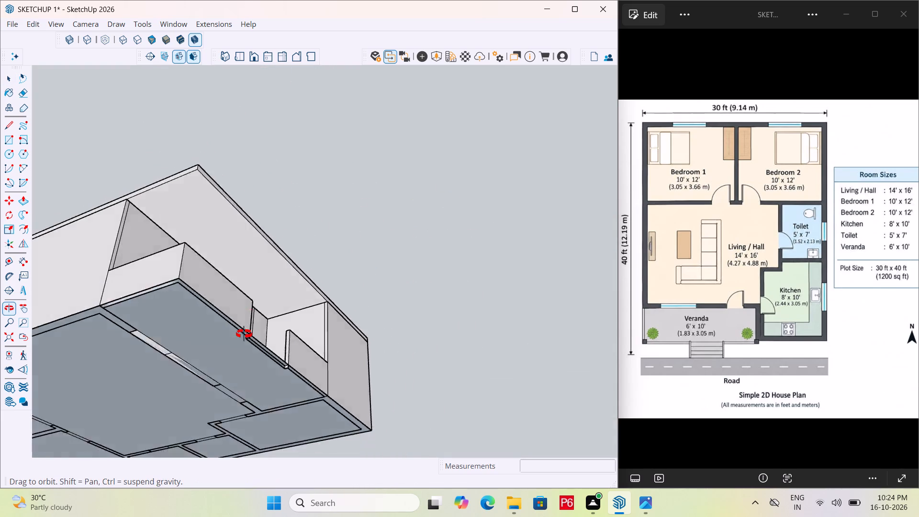
middle_drag(244, 334, 209, 395)
scroll(221, 410, up, 5)
scroll(288, 349, up, 1)
middle_drag(288, 349, 166, 348)
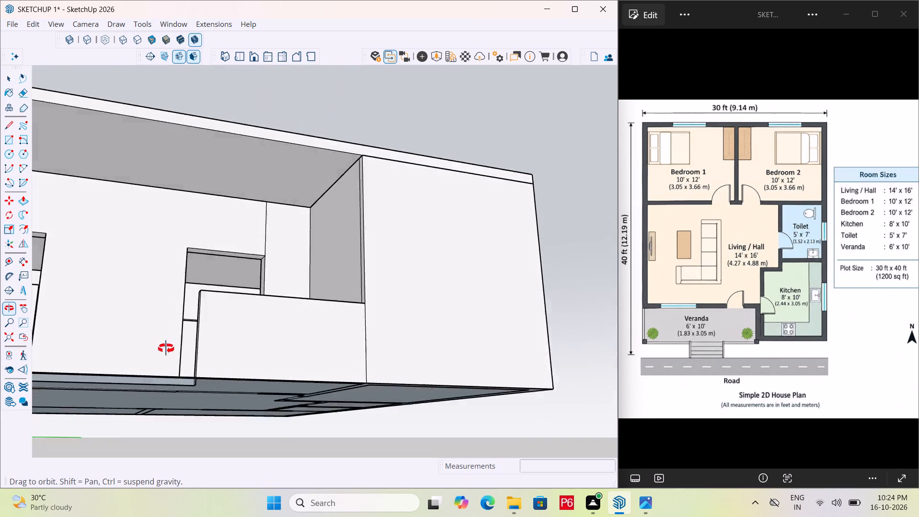
middle_drag(166, 348, 338, 293)
scroll(413, 283, up, 4)
middle_drag(419, 283, 337, 286)
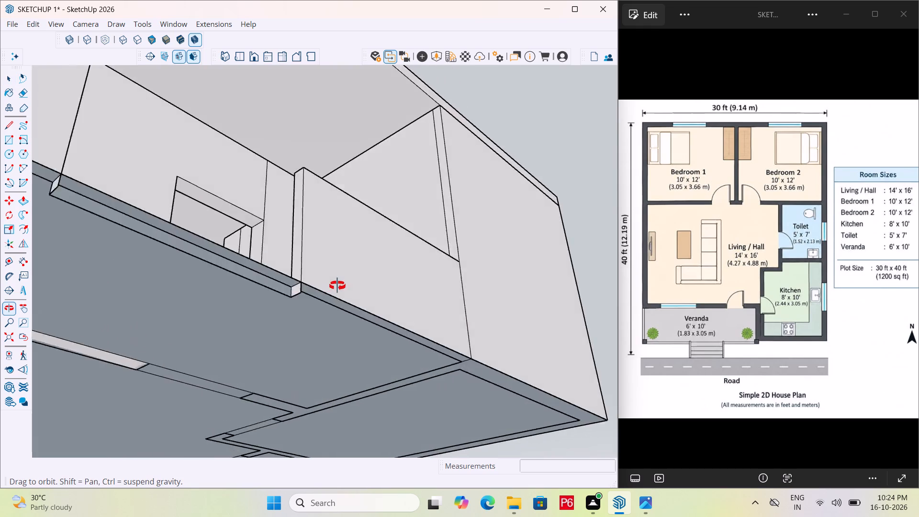
middle_drag(337, 286, 378, 316)
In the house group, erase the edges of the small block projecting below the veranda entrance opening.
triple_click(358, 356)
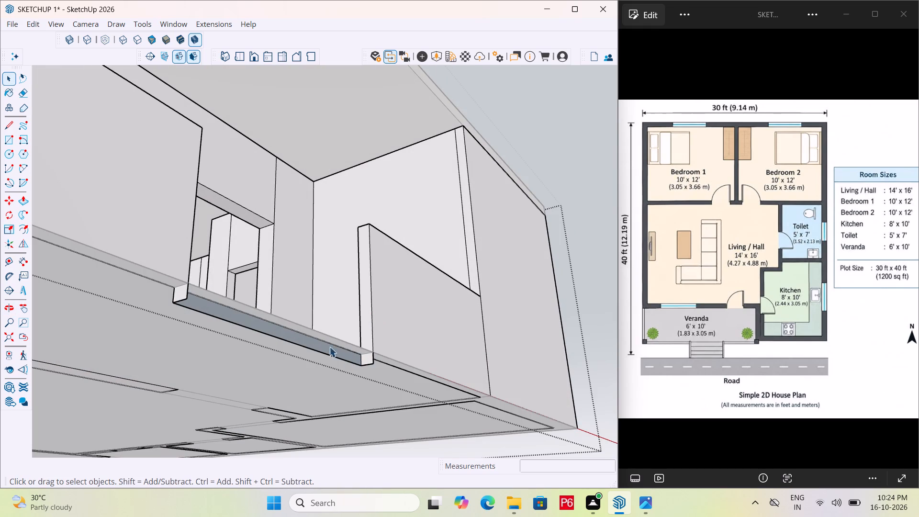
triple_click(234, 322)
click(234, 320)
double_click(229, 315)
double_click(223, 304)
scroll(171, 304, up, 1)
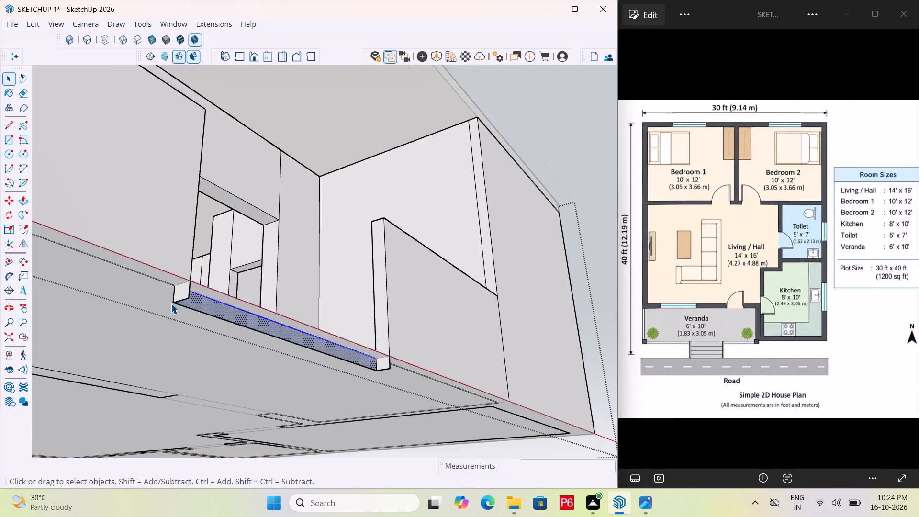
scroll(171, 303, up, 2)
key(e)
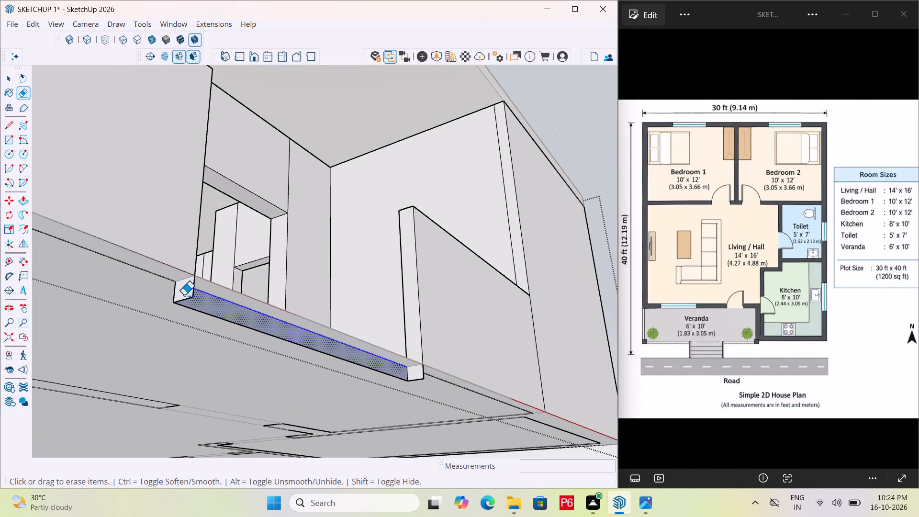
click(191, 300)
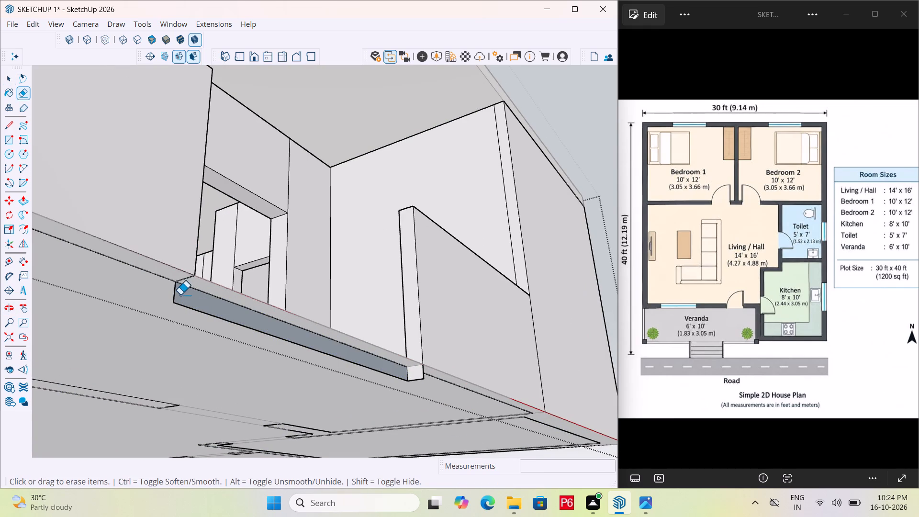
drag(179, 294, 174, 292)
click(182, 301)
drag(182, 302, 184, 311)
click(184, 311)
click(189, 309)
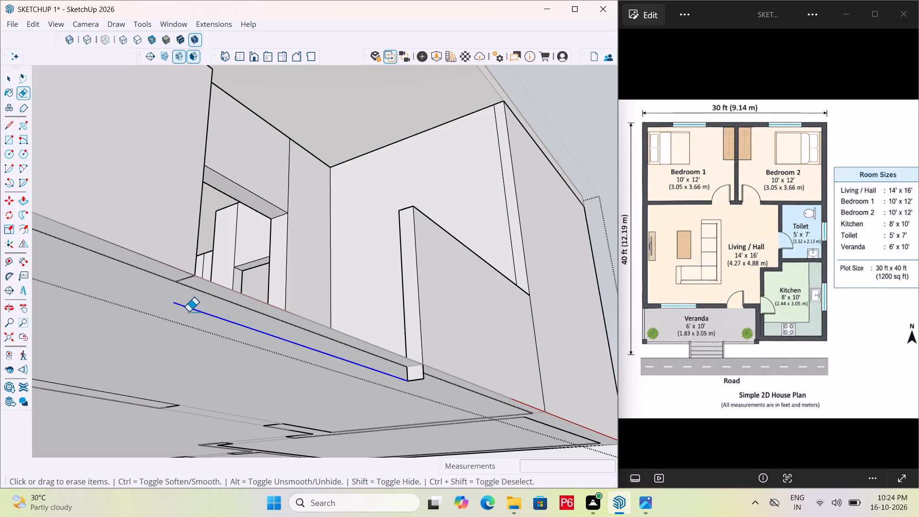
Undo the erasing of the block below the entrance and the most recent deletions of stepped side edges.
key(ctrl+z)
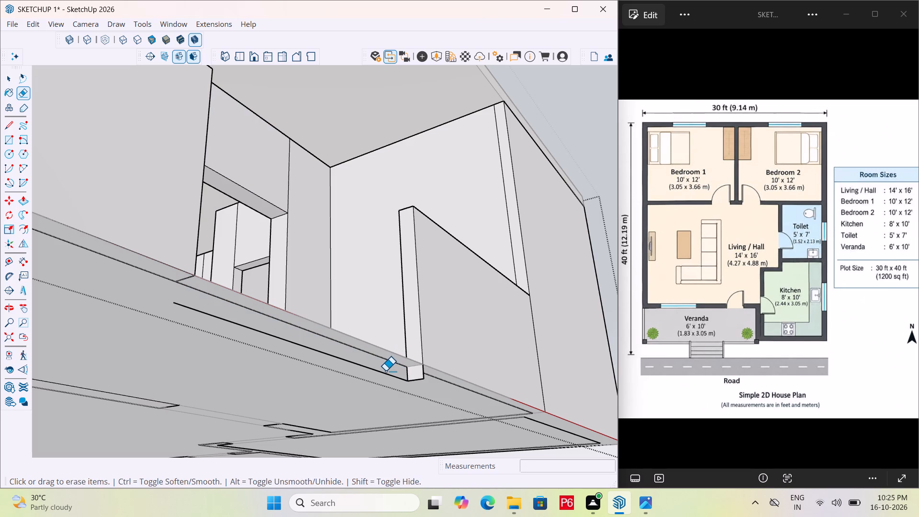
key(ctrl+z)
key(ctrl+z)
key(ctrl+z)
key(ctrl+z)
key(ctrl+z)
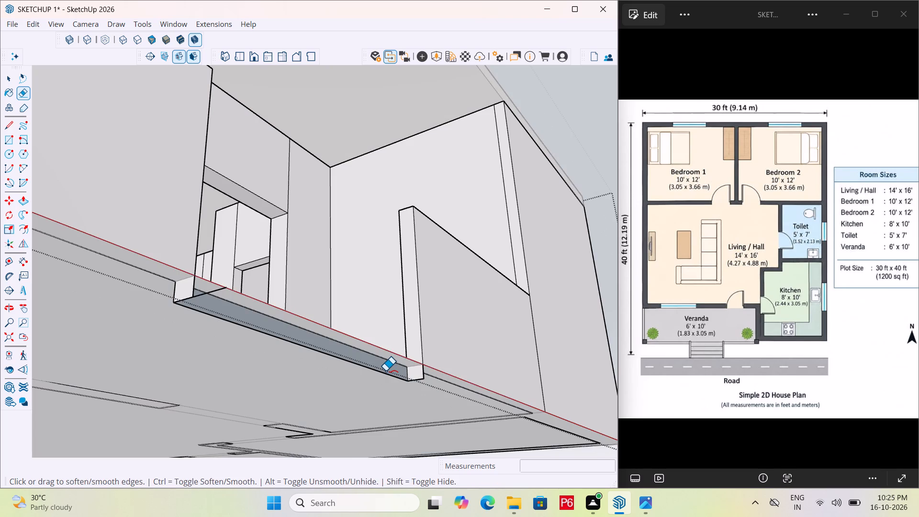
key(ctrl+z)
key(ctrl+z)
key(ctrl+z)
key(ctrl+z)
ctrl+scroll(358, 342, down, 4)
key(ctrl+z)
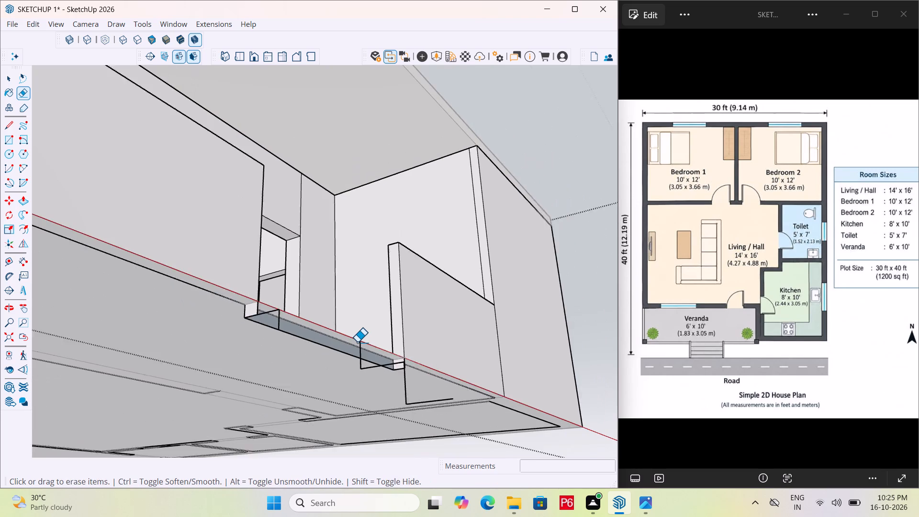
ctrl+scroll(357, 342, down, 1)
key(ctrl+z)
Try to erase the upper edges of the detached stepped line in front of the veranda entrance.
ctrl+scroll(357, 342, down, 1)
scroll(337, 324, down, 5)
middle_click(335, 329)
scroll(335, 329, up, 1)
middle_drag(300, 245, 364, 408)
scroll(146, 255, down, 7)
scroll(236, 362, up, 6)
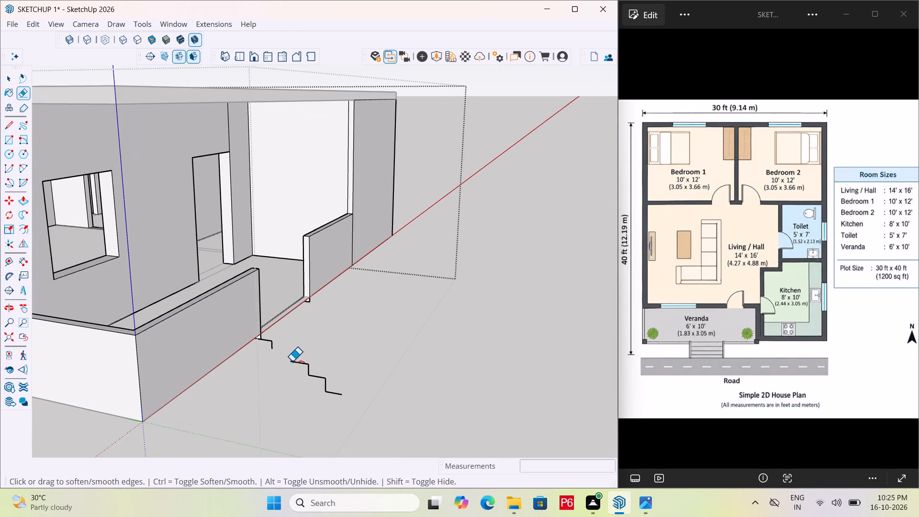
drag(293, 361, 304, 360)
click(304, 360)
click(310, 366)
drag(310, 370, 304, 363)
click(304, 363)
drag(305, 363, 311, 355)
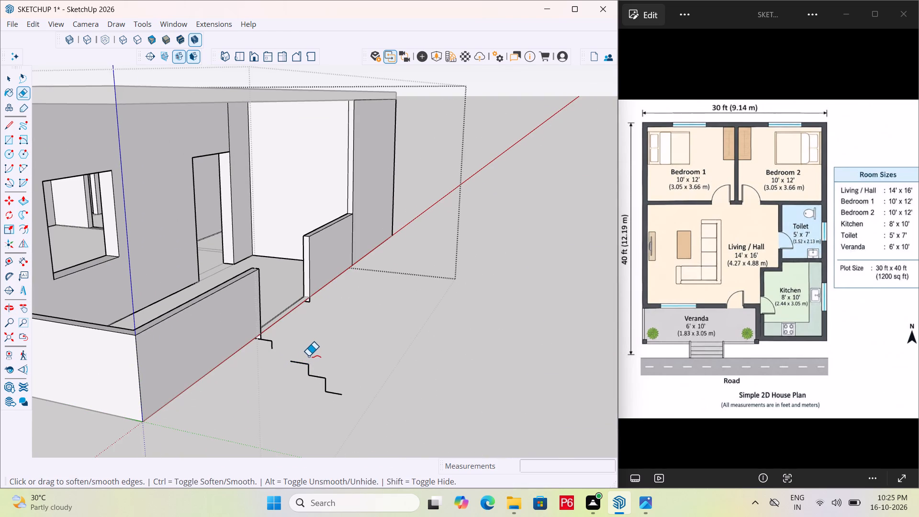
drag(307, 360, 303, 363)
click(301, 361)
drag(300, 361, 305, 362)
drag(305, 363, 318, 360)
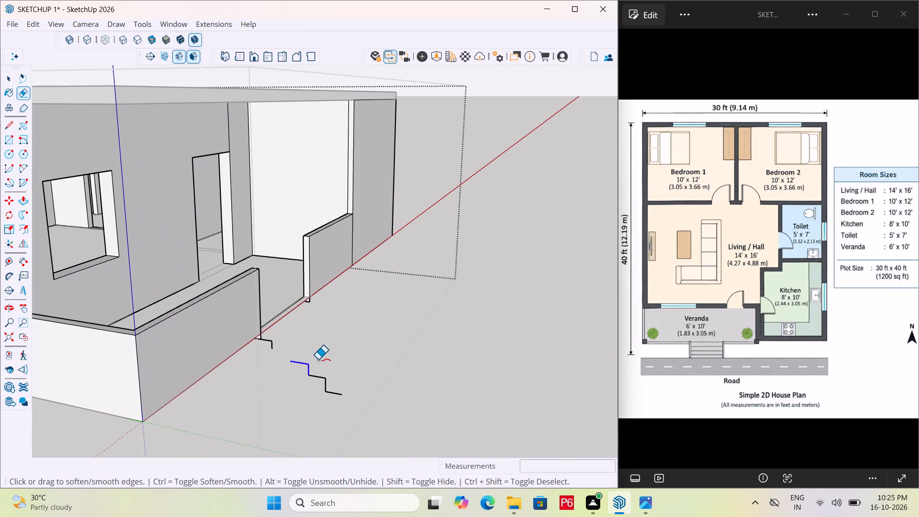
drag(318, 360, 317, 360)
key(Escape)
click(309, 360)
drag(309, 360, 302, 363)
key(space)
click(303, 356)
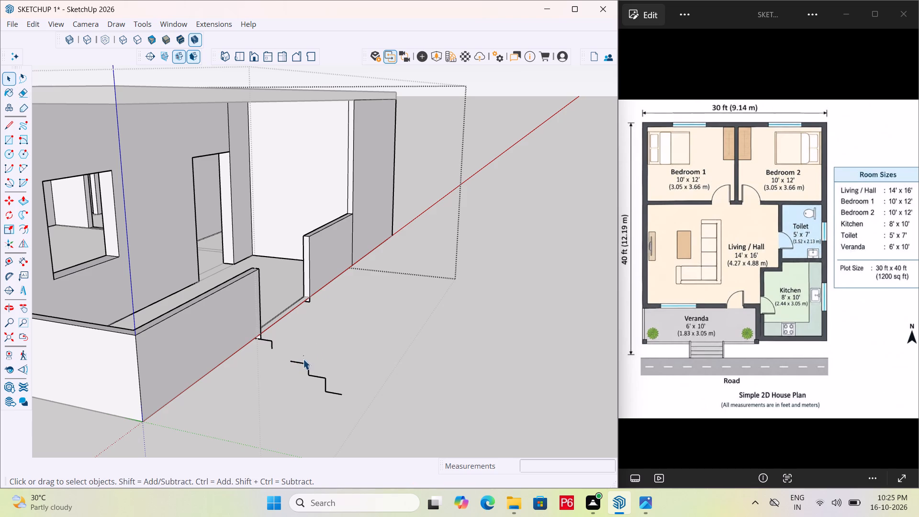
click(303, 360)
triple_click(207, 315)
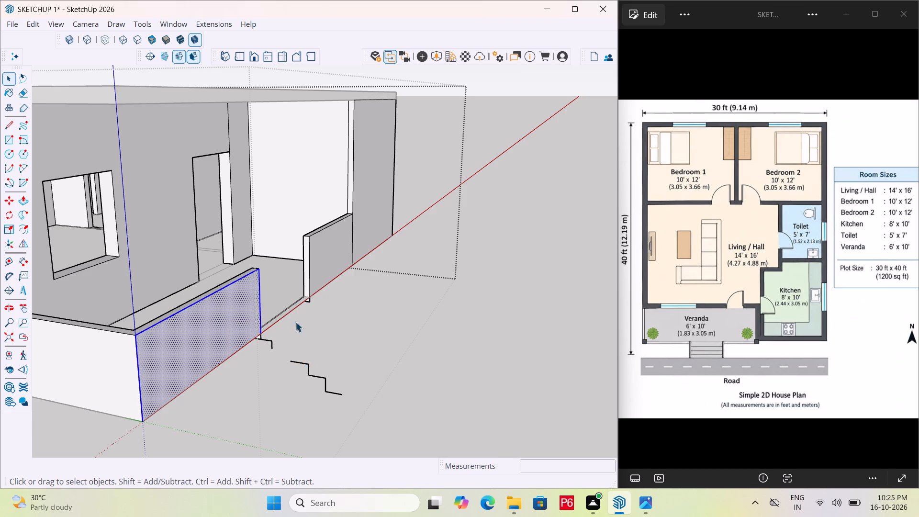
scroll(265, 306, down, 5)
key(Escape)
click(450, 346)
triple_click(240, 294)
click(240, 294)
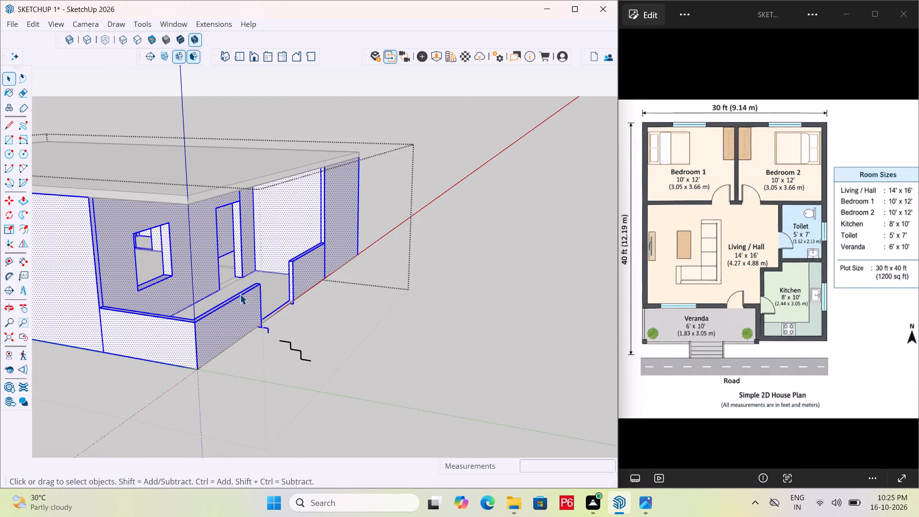
Erase all runs and rises of the detached stepped line in front of the veranda entrance.
scroll(298, 350, up, 5)
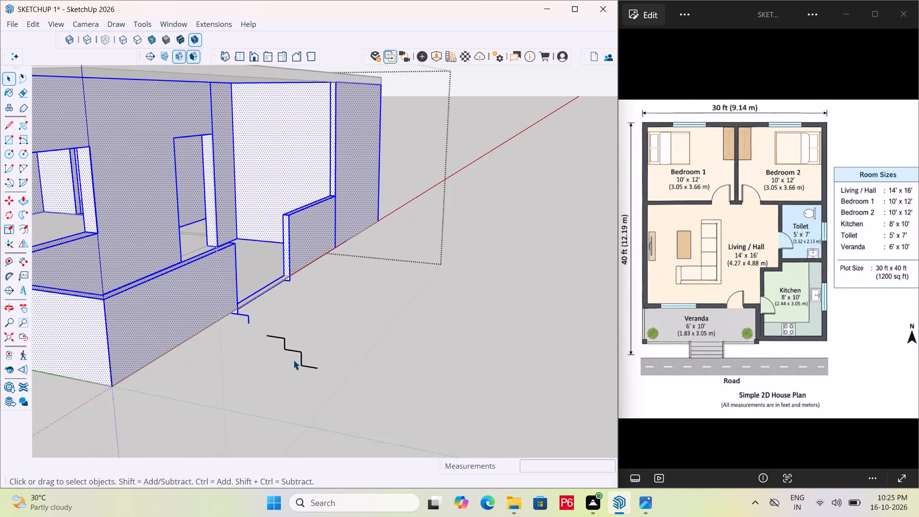
scroll(293, 360, up, 3)
key(e)
double_click(278, 336)
click(279, 332)
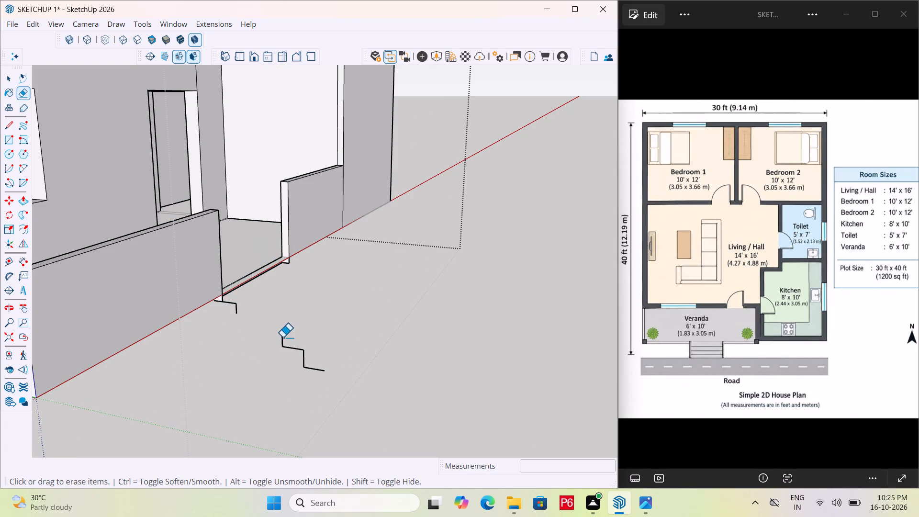
double_click(283, 337)
click(289, 350)
drag(289, 350, 294, 350)
click(296, 350)
click(303, 357)
click(308, 367)
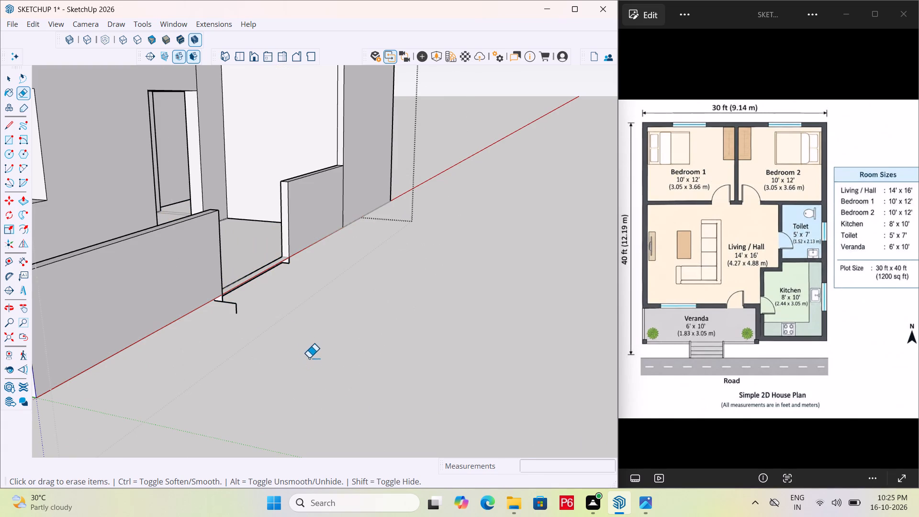
Examine the veranda entrance opening from the front and the kitchen side for remaining step edges.
scroll(271, 318, down, 2)
scroll(234, 311, up, 6)
middle_drag(262, 315, 32, 327)
scroll(443, 318, down, 6)
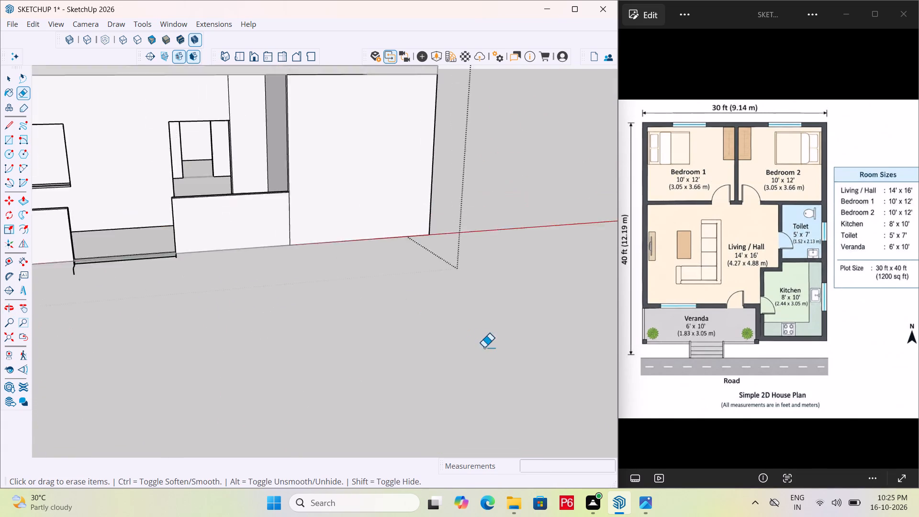
scroll(484, 348, down, 1)
middle_drag(390, 314, 173, 332)
scroll(507, 340, down, 5)
scroll(24, 231, up, 7)
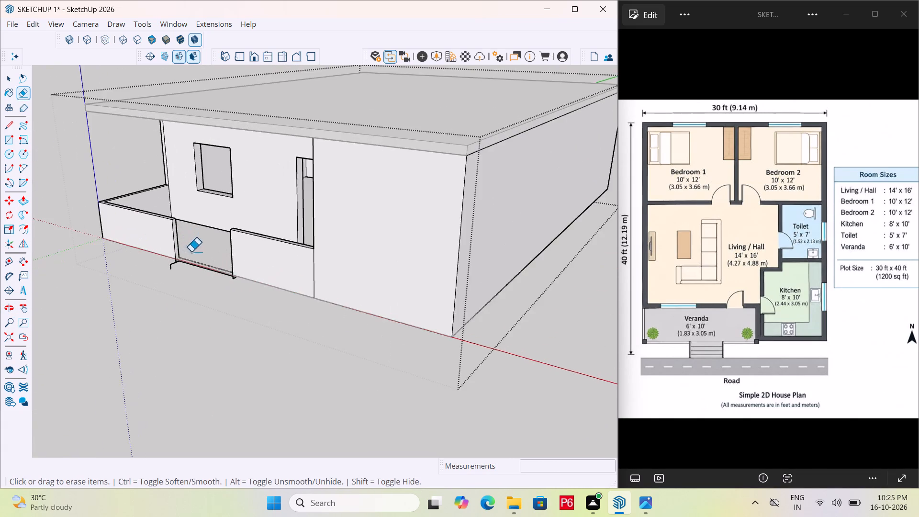
scroll(168, 260, up, 7)
middle_drag(173, 267, 250, 287)
scroll(250, 287, up, 4)
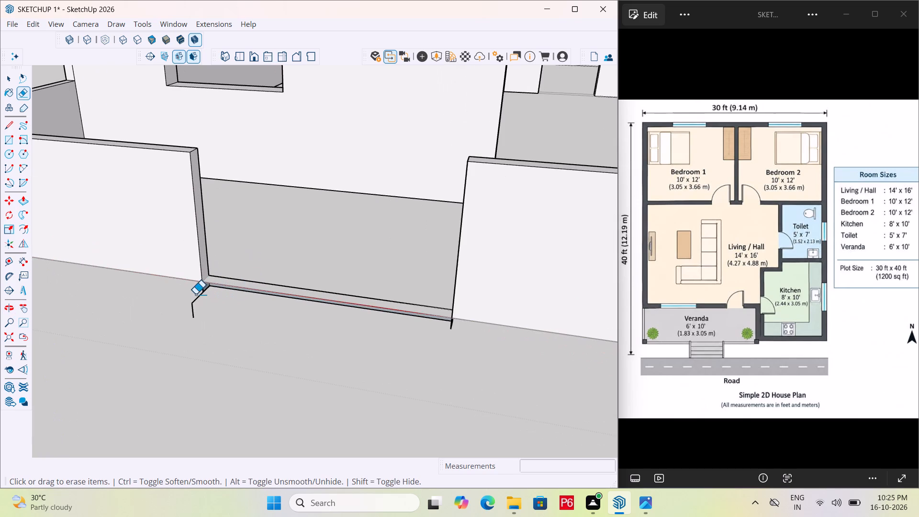
scroll(235, 300, down, 6)
key(Escape)
scroll(124, 306, down, 3)
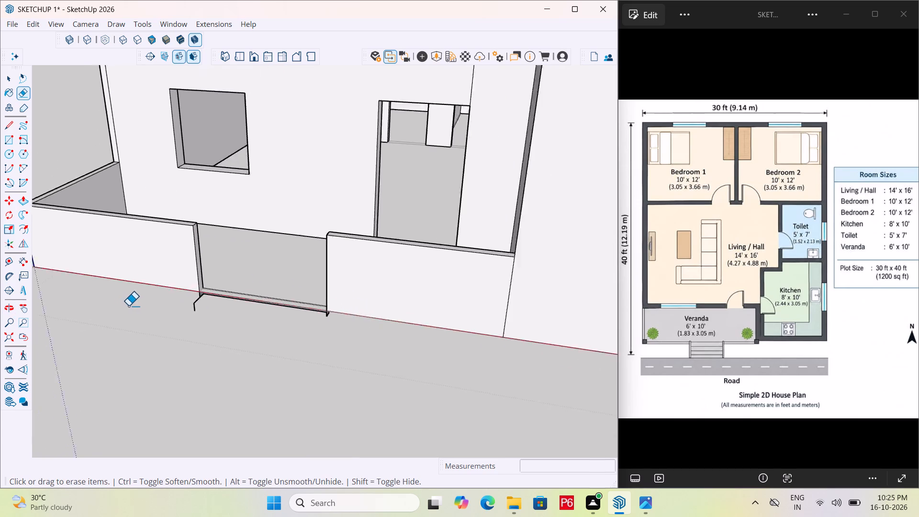
Save the model with the cleaned-up entrance.
scroll(128, 306, down, 2)
key(ctrl+s)
ctrl+scroll(139, 301, down, 1)
key(ctrl+s)
Examine the whole house from the underside, the side wall and the front, including the veranda entrance.
middle_drag(120, 310, 324, 299)
scroll(120, 311, down, 1)
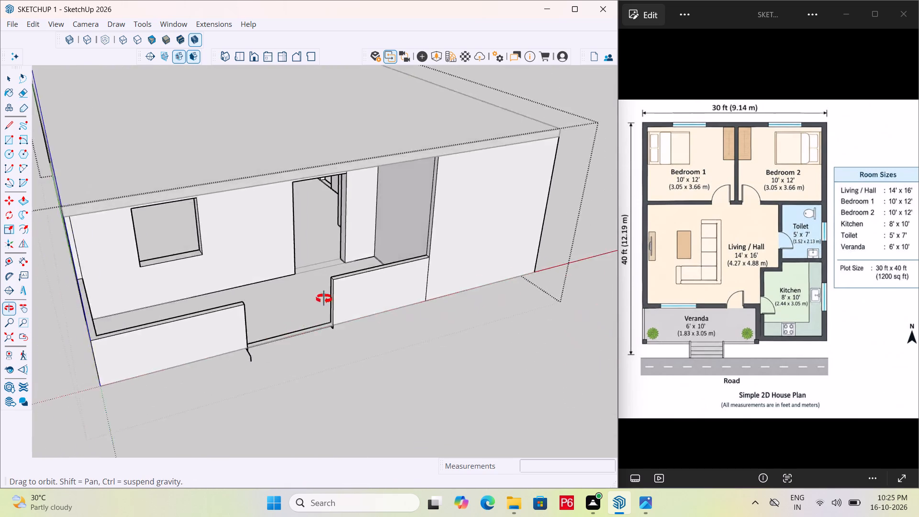
middle_drag(324, 299, 326, 291)
scroll(268, 188, down, 7)
scroll(283, 228, down, 4)
middle_drag(228, 281, 312, 84)
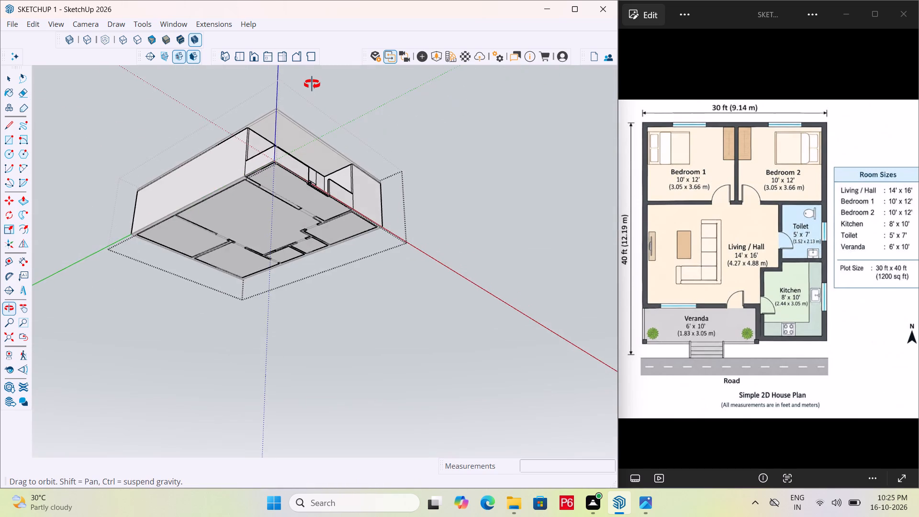
middle_drag(312, 84, 301, 232)
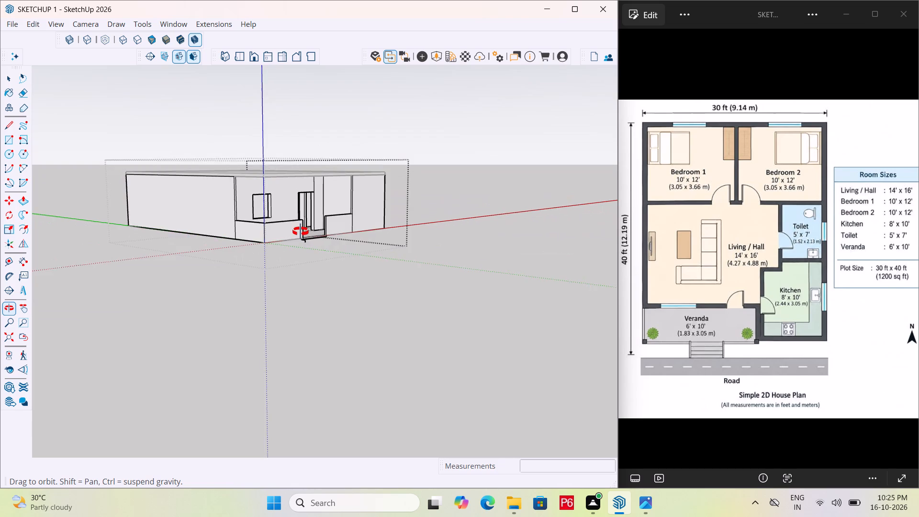
middle_drag(301, 232, 305, 243)
scroll(304, 245, up, 1)
middle_drag(268, 249, 236, 297)
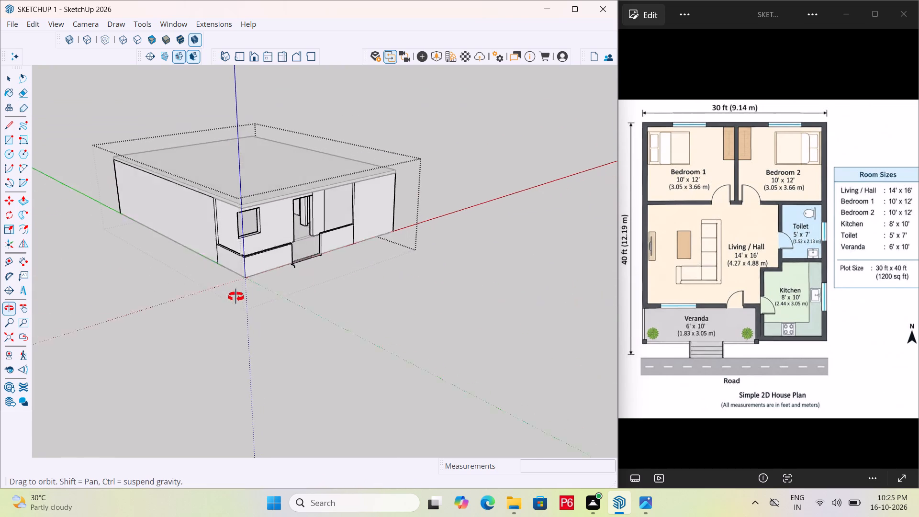
middle_drag(236, 297, 233, 301)
middle_drag(441, 247, 359, 235)
scroll(441, 247, down, 1)
scroll(312, 247, up, 5)
scroll(256, 266, up, 1)
middle_drag(256, 266, 270, 267)
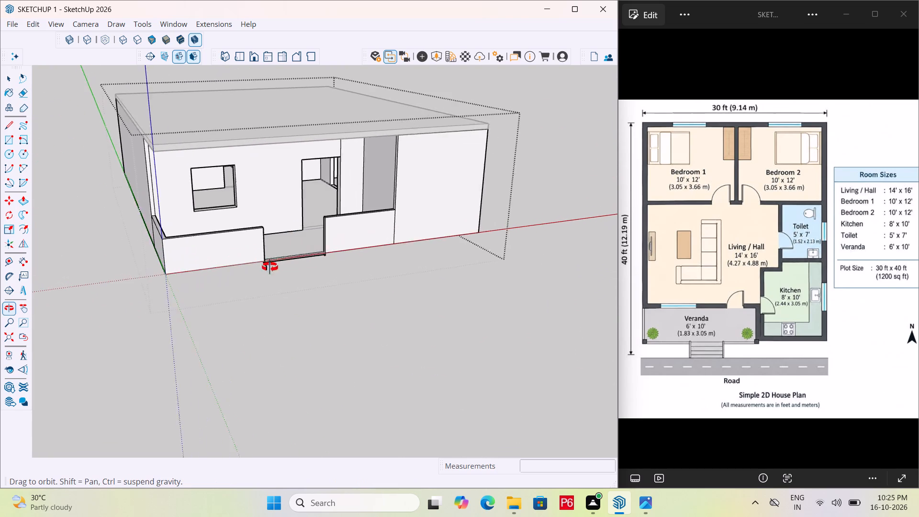
middle_drag(270, 267, 294, 259)
scroll(286, 268, up, 5)
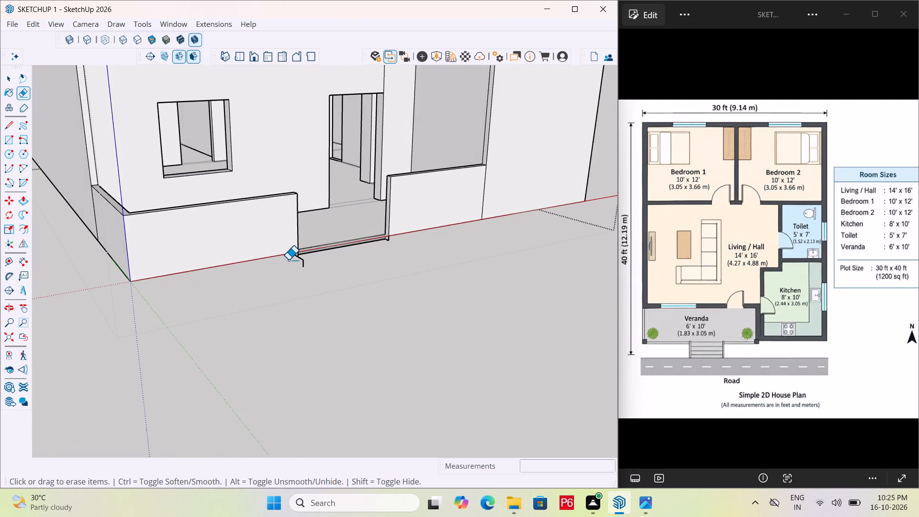
scroll(151, 281, down, 7)
scroll(115, 252, down, 6)
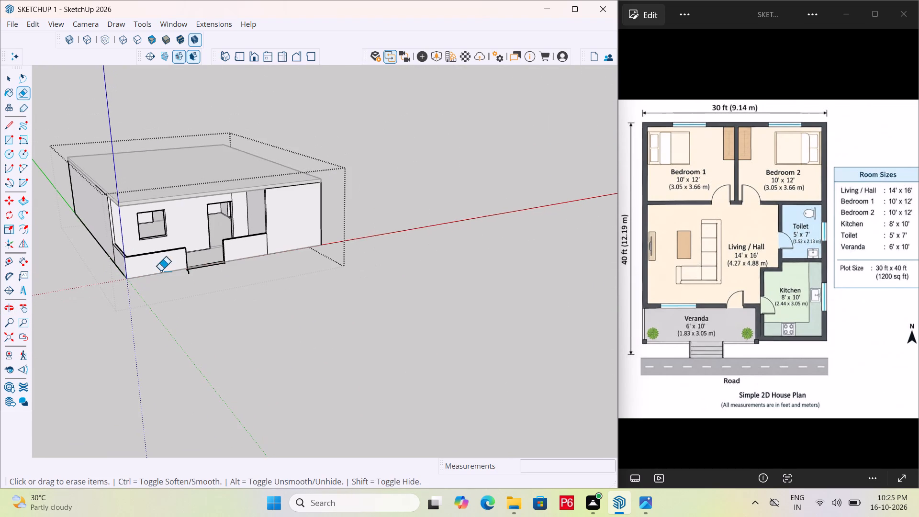
middle_drag(443, 214, 361, 241)
Close the house group and draw a ground rectangle about 40' 9" by 54' 10" beside the house.
key(space)
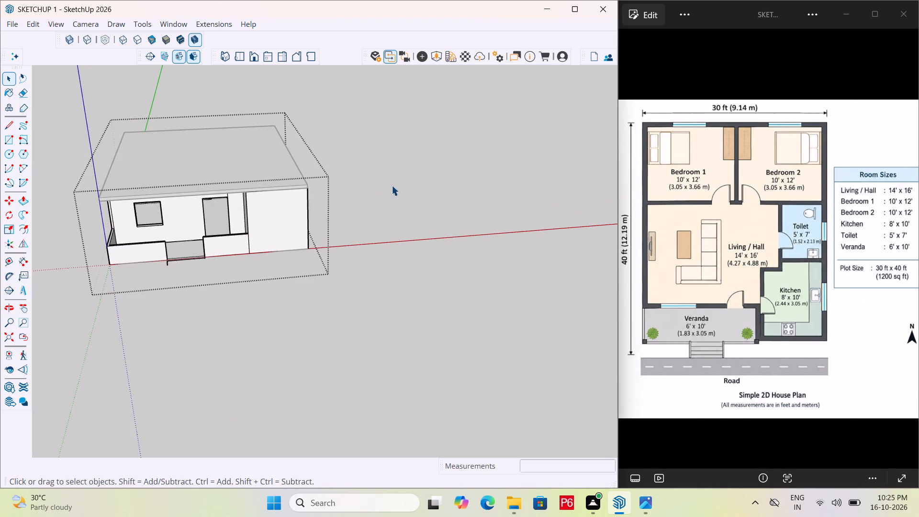
click(392, 185)
key(r)
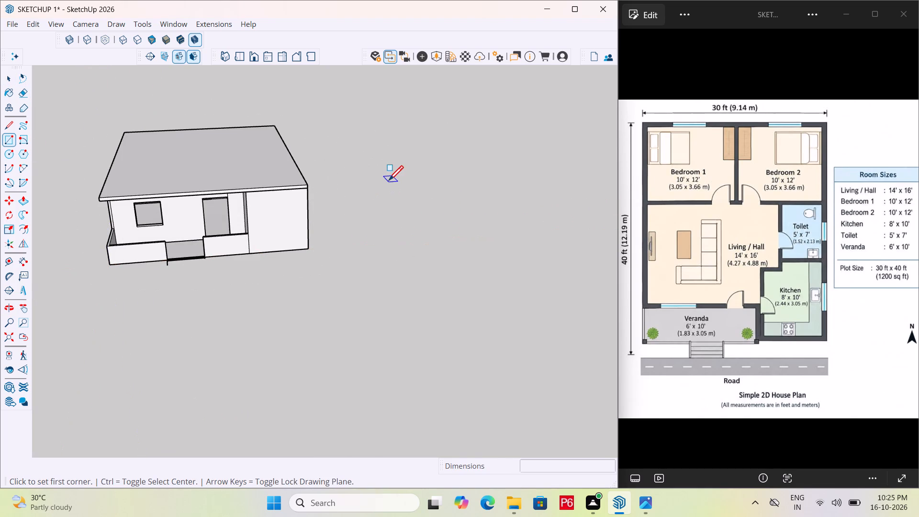
middle_drag(366, 219, 40, 234)
scroll(342, 221, down, 1)
scroll(212, 213, down, 5)
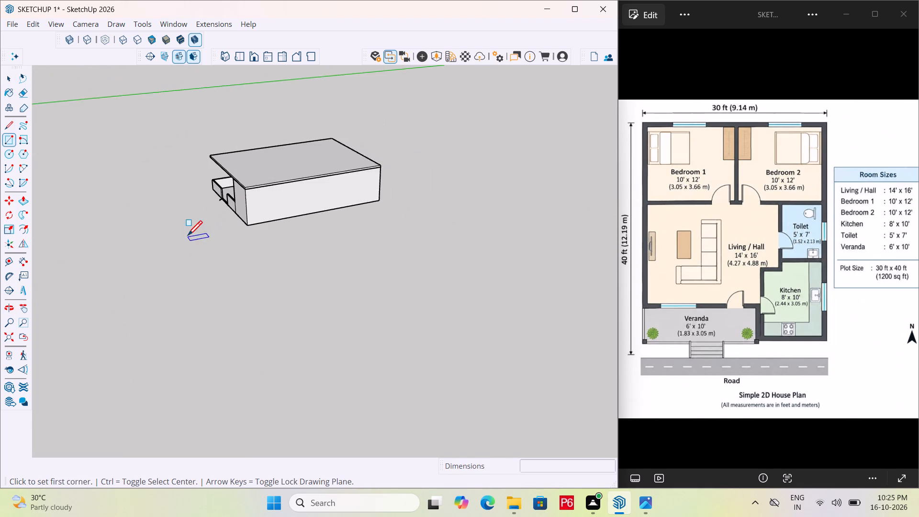
click(224, 255)
click(494, 278)
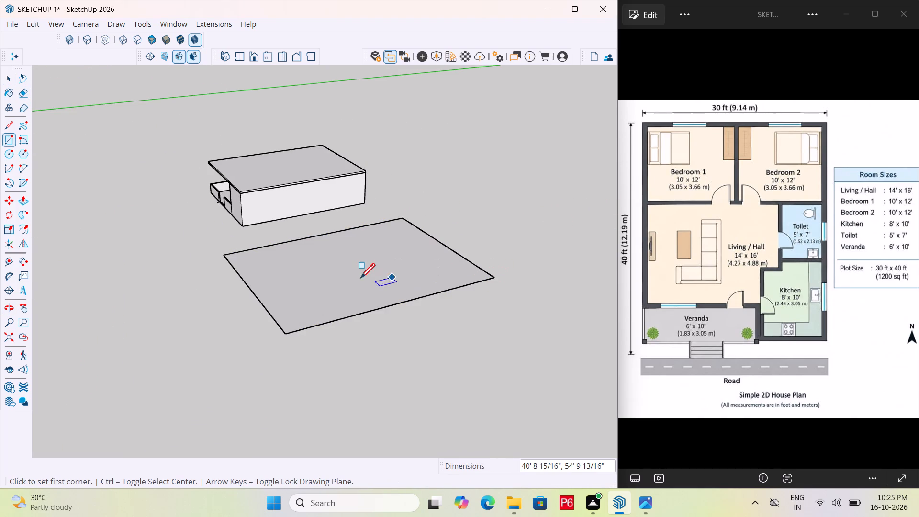
key(Escape)
Make the new ground rectangle with its edges a group and open that group for editing.
key(space)
triple_click(391, 255)
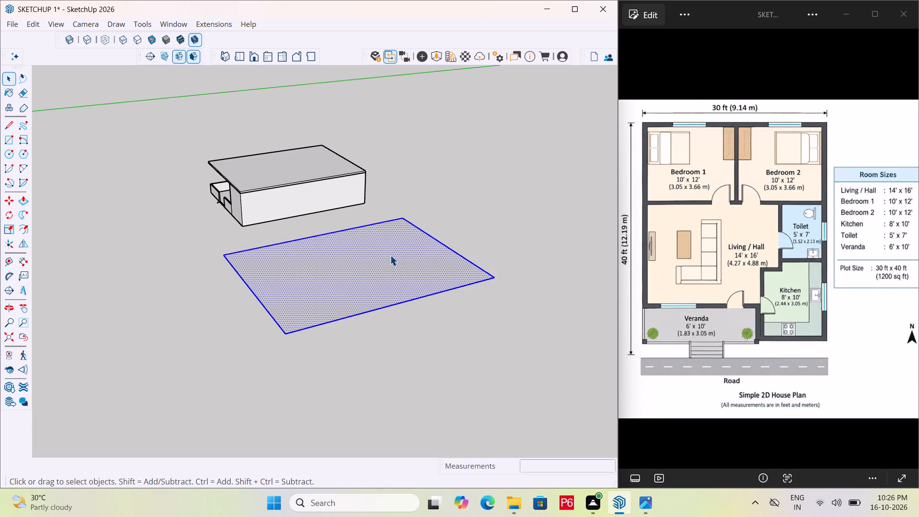
right_drag(390, 255, 395, 252)
click(463, 364)
click(394, 279)
double_click(322, 281)
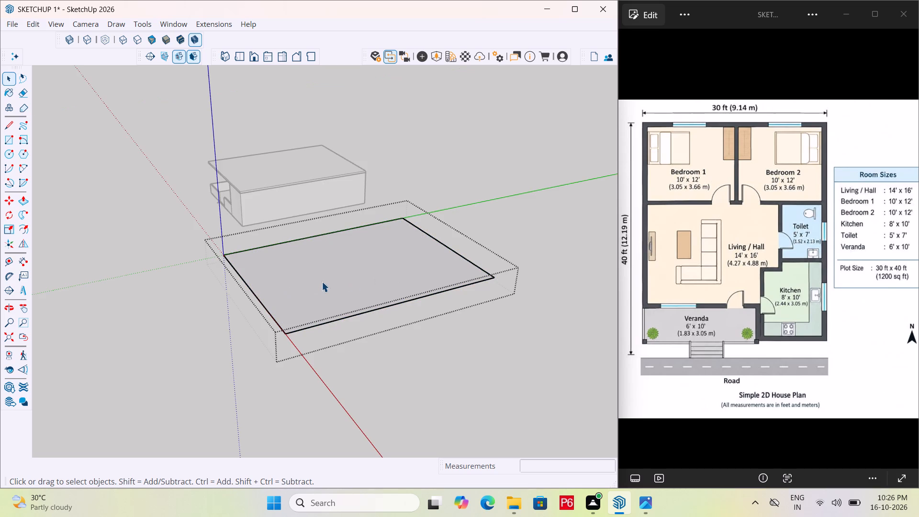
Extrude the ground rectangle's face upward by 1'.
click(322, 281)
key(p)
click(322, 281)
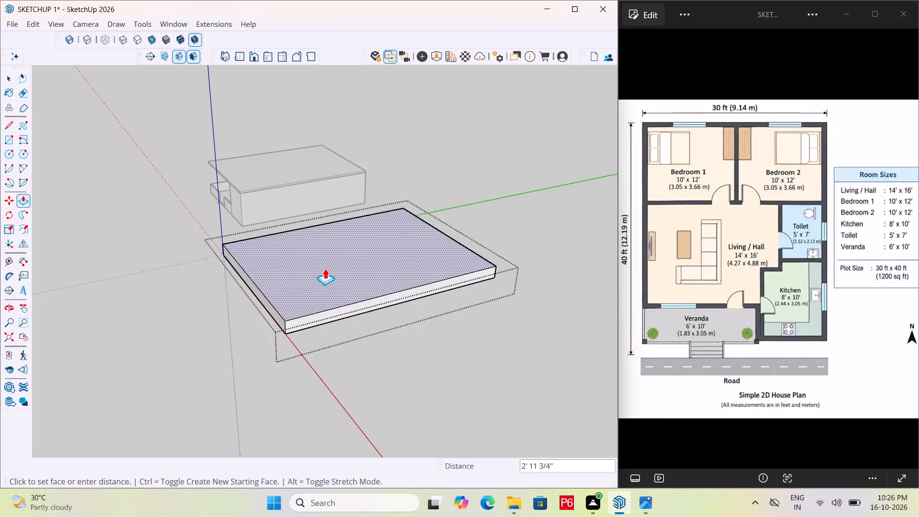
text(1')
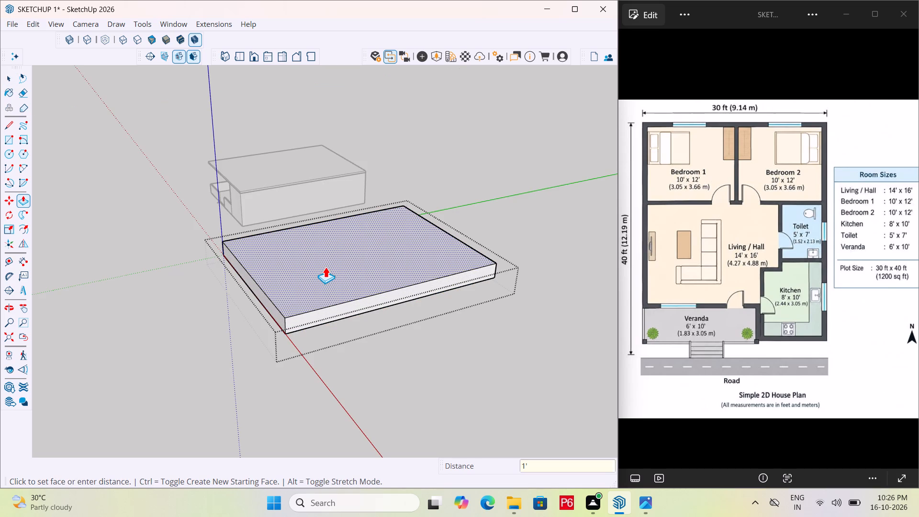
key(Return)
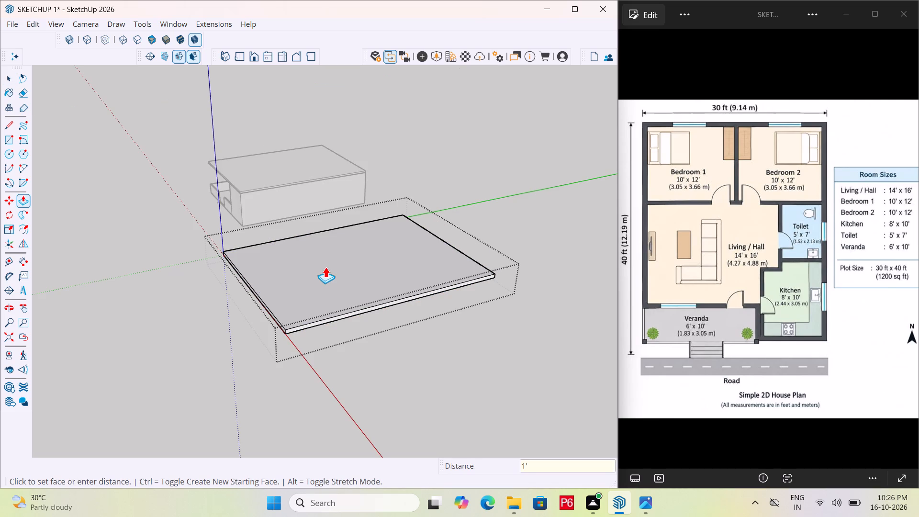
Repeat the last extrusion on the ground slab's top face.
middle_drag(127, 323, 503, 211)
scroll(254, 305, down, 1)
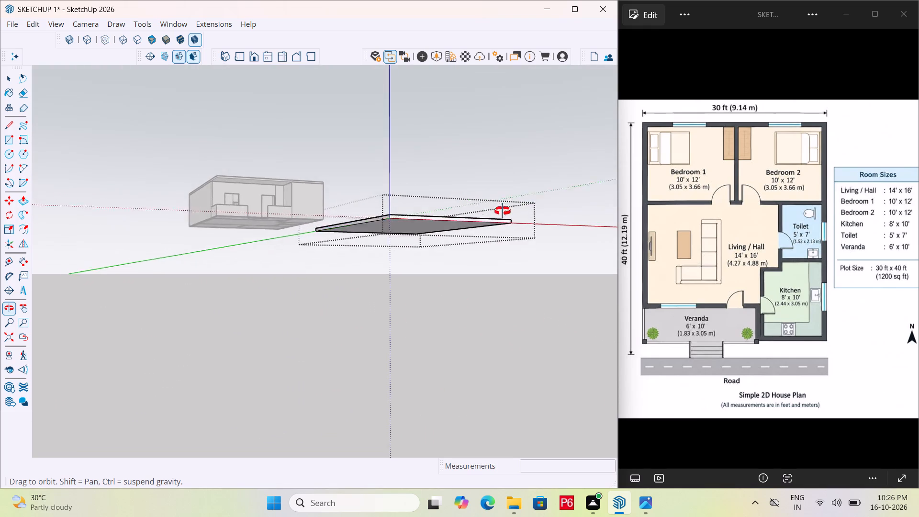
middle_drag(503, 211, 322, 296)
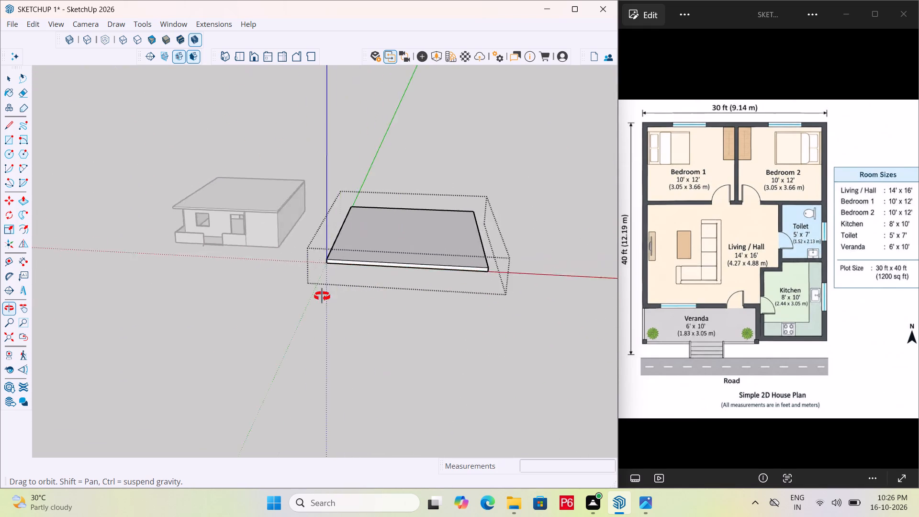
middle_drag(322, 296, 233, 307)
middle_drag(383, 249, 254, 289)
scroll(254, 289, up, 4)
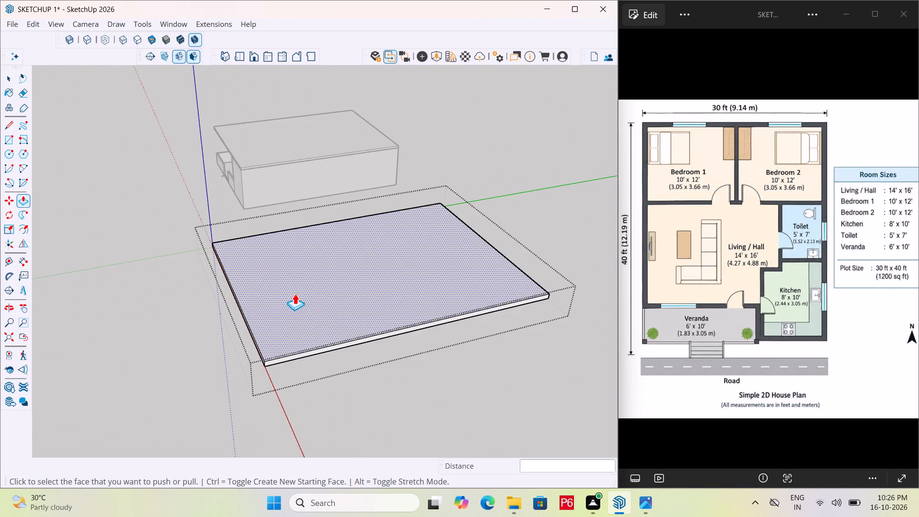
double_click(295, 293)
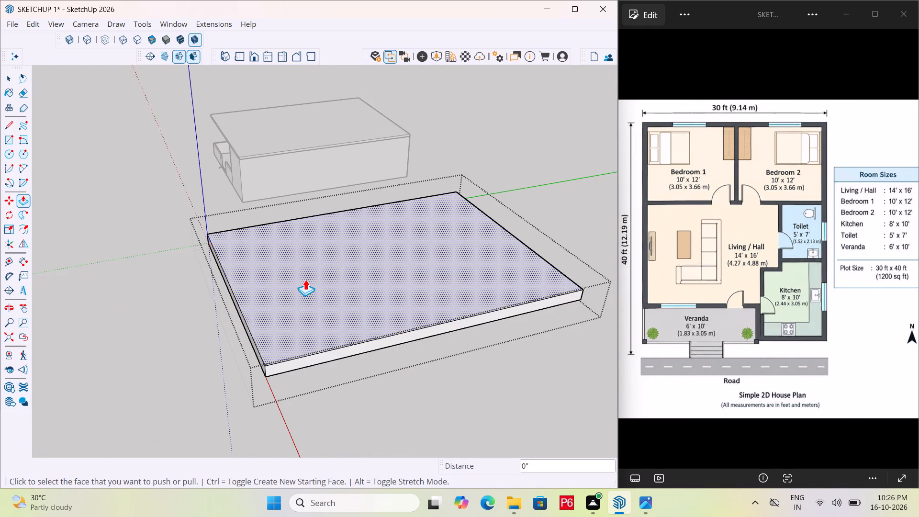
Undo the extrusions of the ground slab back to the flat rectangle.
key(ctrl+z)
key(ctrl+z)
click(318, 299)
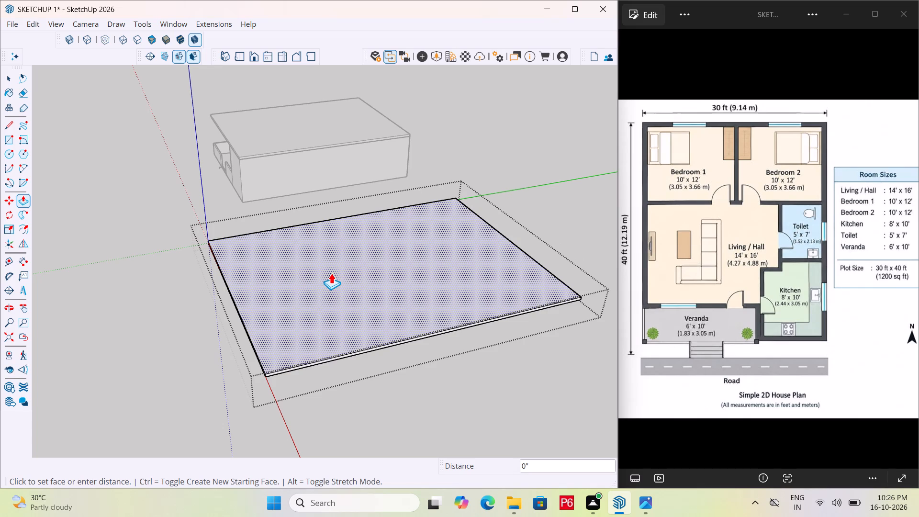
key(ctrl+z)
Extrude the ground rectangle upward by 2' and close its group.
click(348, 337)
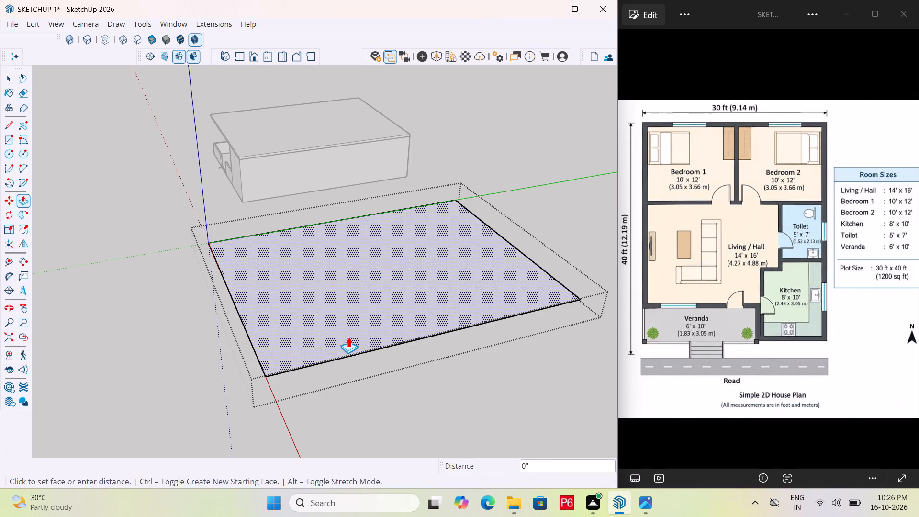
text(2')
key(Return)
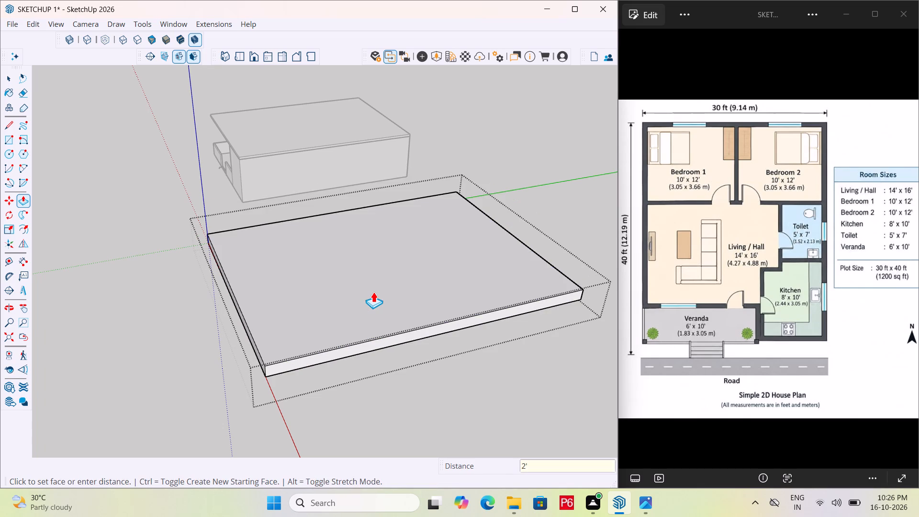
key(space)
click(493, 371)
drag(493, 386, 493, 379)
click(488, 372)
Save the model with the new ground slab.
scroll(376, 328, down, 2)
key(ctrl+s)
key(ctrl+s)
key(ctrl+s)
key(ctrl+s)
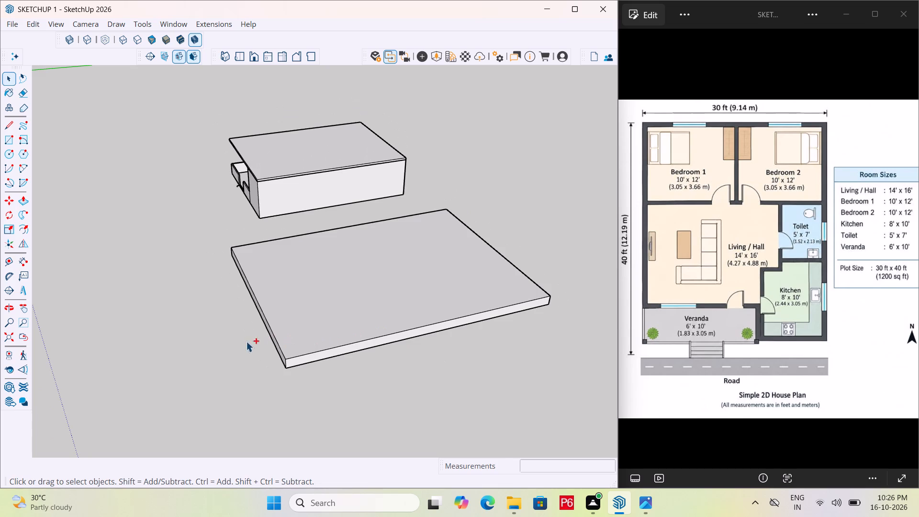
Move the ground slab beneath the house, snapping its upper corner to the house's bottom rear corner on the Bedroom 1 side.
middle_drag(246, 341, 717, 364)
middle_drag(345, 262, 507, 222)
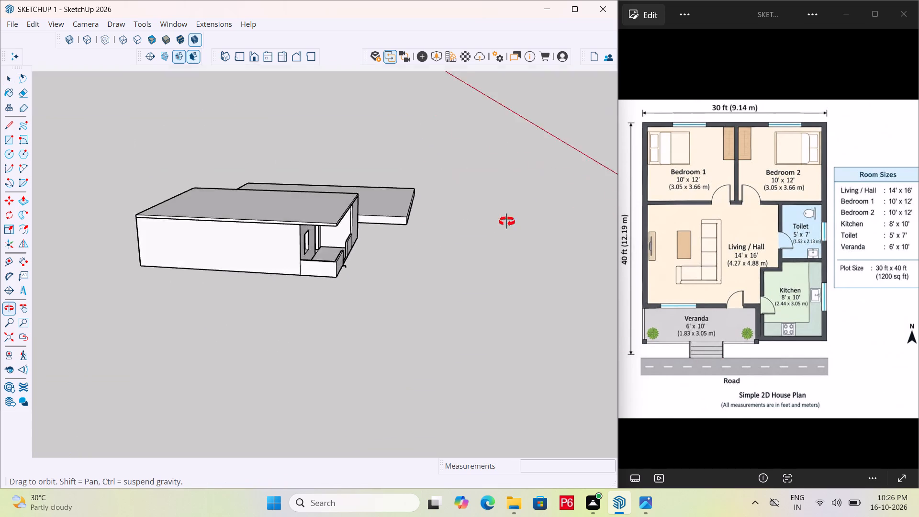
middle_drag(507, 222, 438, 288)
click(413, 219)
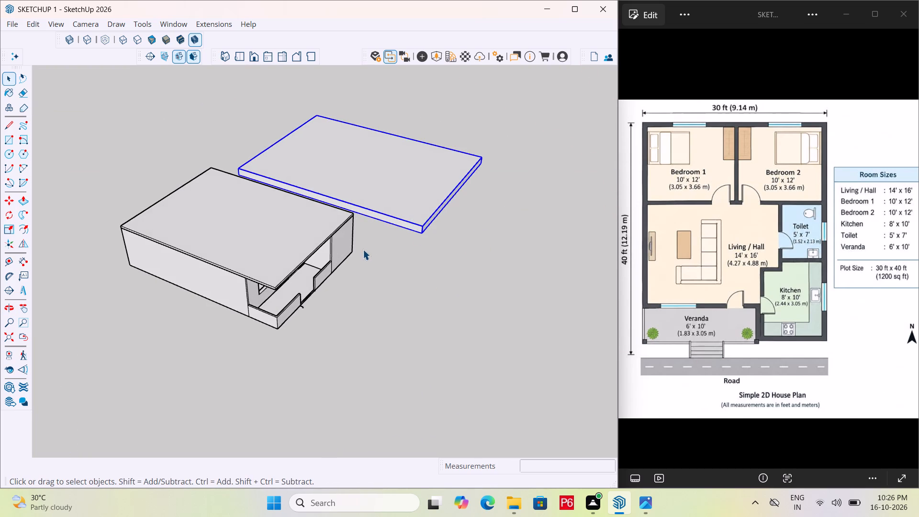
key(m)
scroll(243, 137, up, 5)
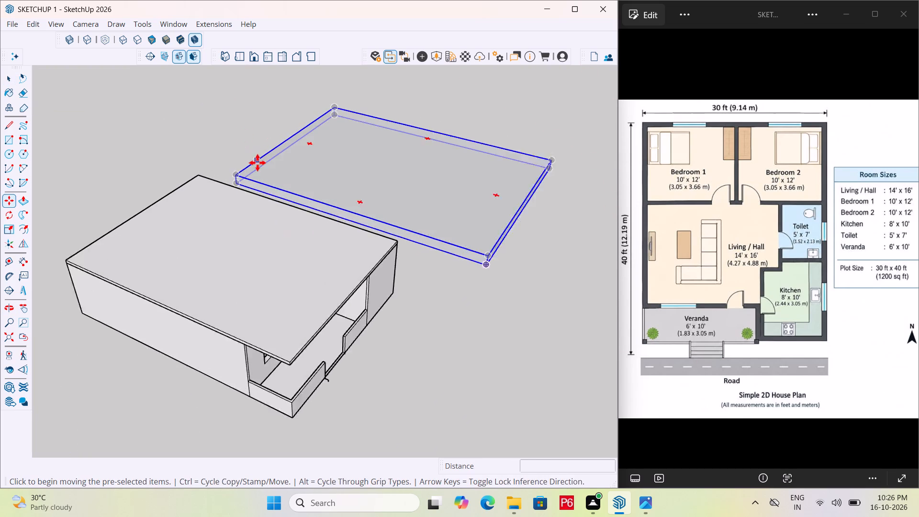
scroll(258, 163, up, 5)
click(228, 178)
scroll(223, 165, down, 7)
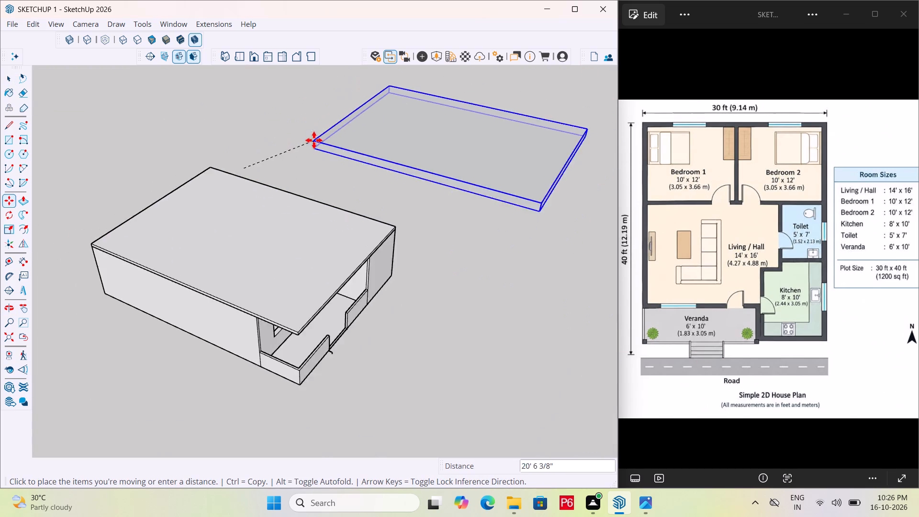
scroll(365, 144, down, 5)
scroll(161, 295, up, 20)
scroll(161, 295, up, 1)
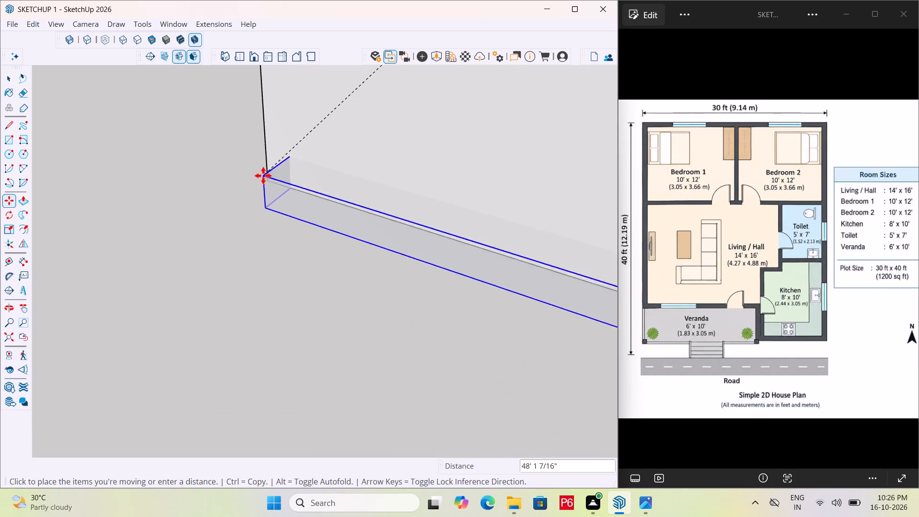
click(269, 185)
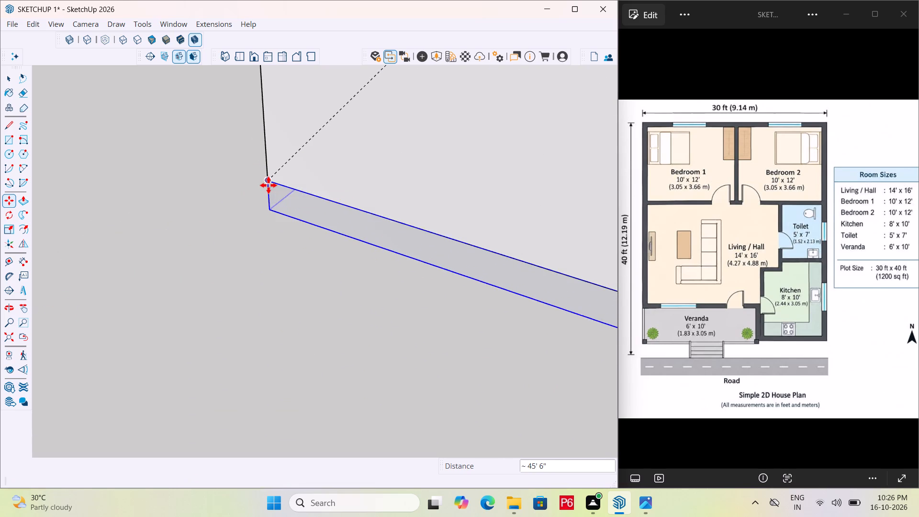
scroll(223, 142, down, 13)
scroll(404, 273, down, 3)
key(Escape)
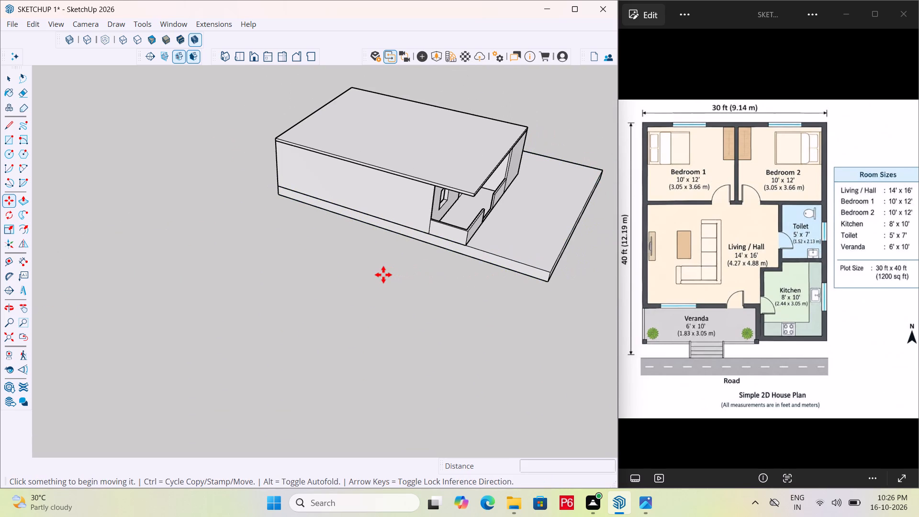
Save the model with the slab placed beneath the house.
key(ctrl+s)
key(ctrl+s)
key(ctrl+s)
key(ctrl+s)
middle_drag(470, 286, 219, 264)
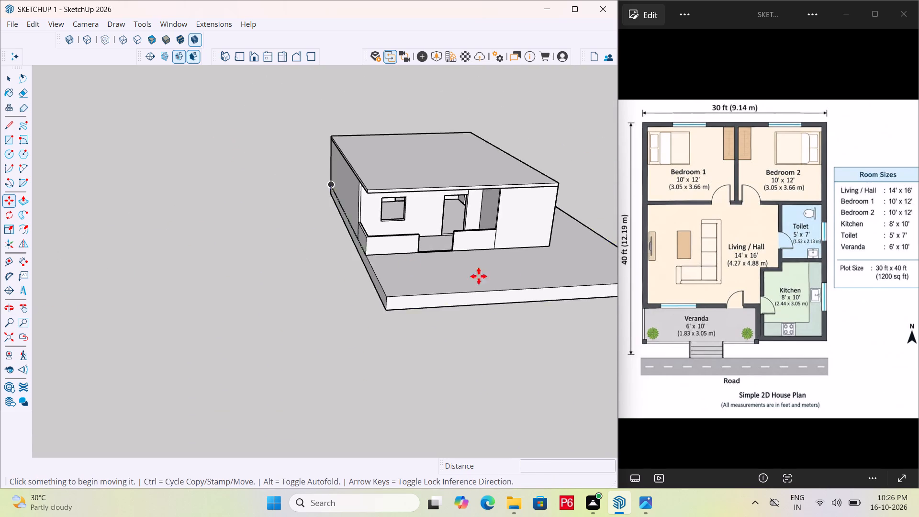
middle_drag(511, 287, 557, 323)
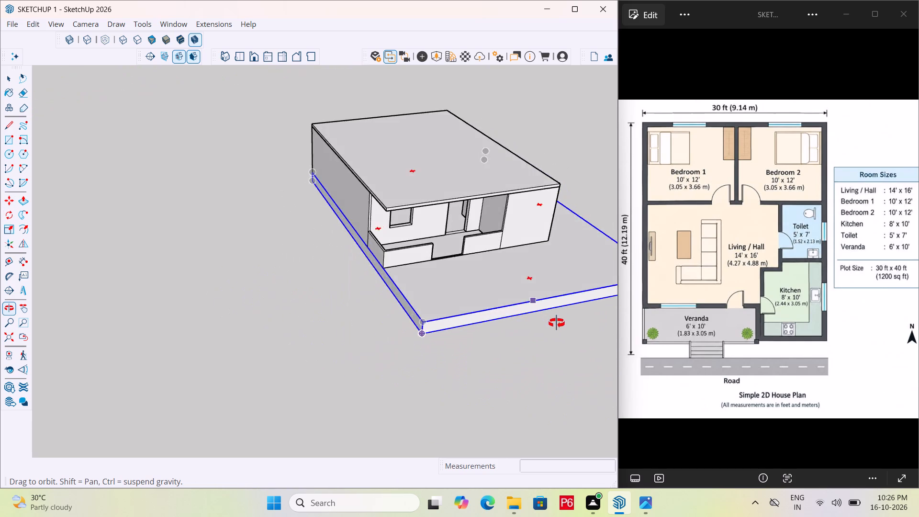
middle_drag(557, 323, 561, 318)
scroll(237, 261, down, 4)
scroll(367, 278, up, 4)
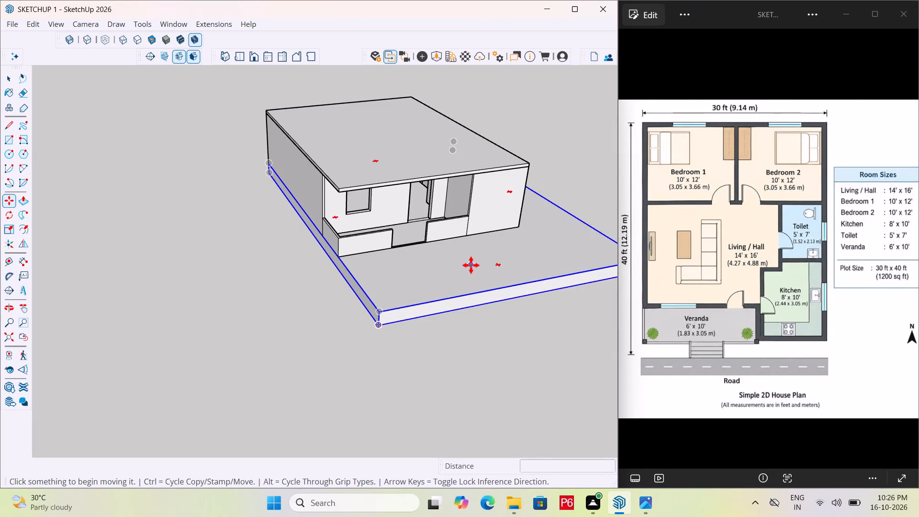
Push the ground slab's front face back about 14' 9" to line up with the veranda's front wall, and close its group.
scroll(471, 265, up, 2)
middle_drag(448, 278, 423, 253)
key(Escape)
key(space)
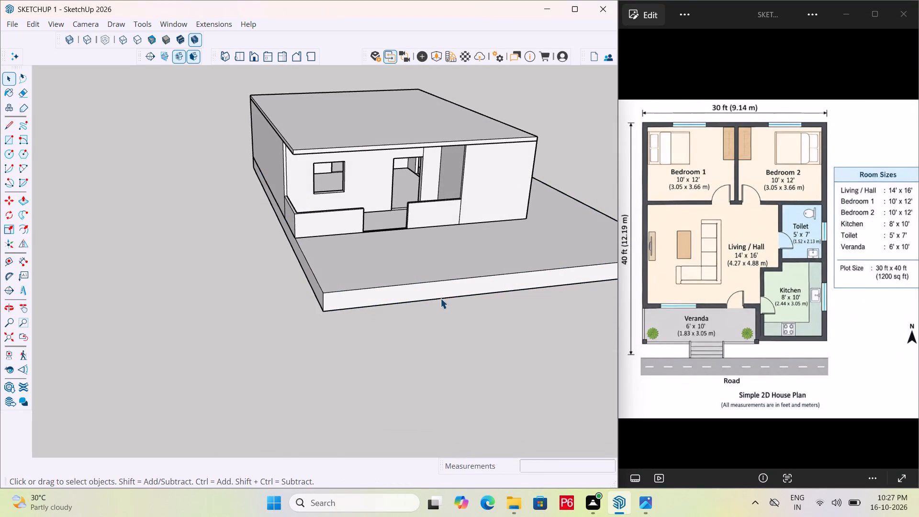
double_click(440, 292)
click(440, 292)
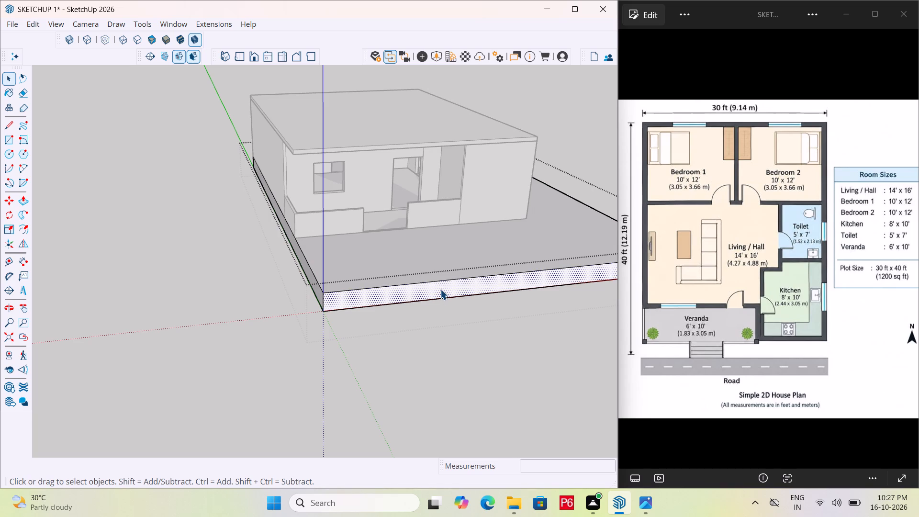
key(p)
click(440, 289)
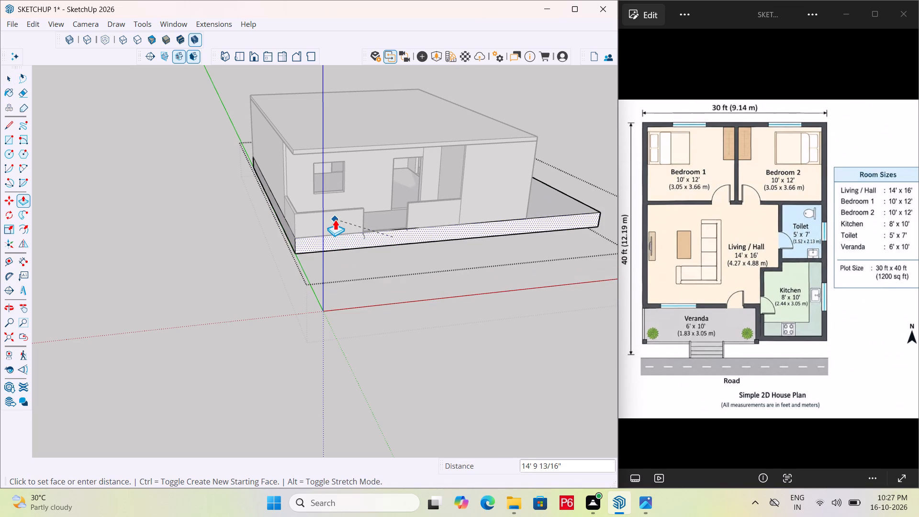
click(335, 219)
key(Escape)
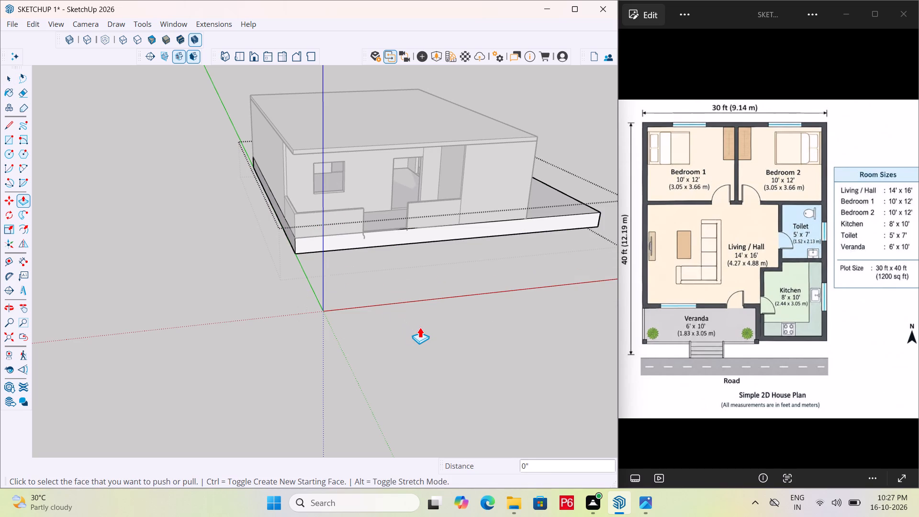
key(space)
double_click(446, 317)
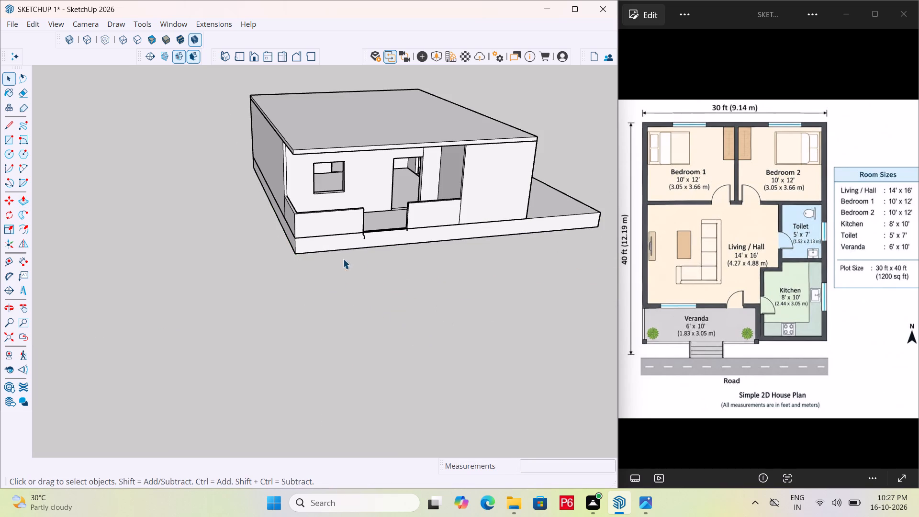
Save the model with the shortened ground slab.
middle_drag(359, 251, 302, 283)
key(ctrl+s)
key(ctrl+s)
key(ctrl+s)
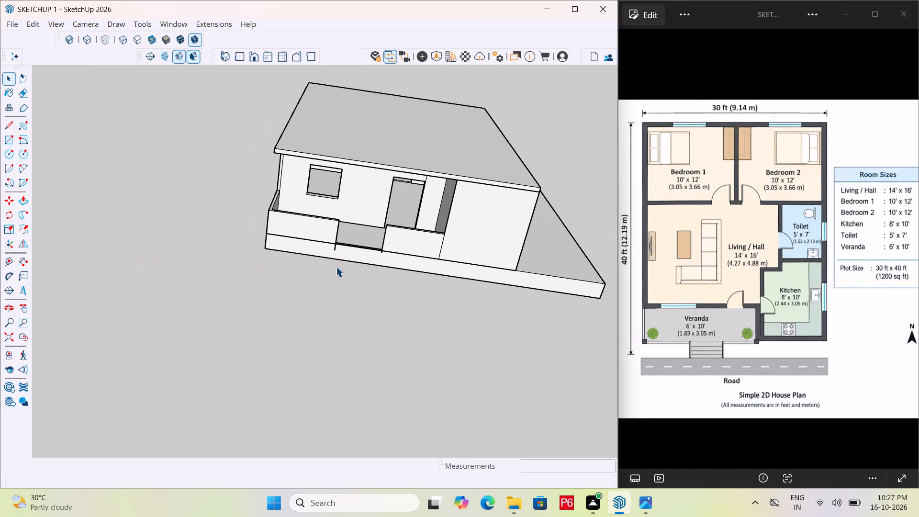
key(ctrl+s)
key(ctrl+s)
key(ctrl+s)
Delete the two stray edges below the veranda wall's corner at the entrance opening, inside the house group, and close the group.
middle_drag(274, 250, 464, 286)
scroll(414, 231, up, 8)
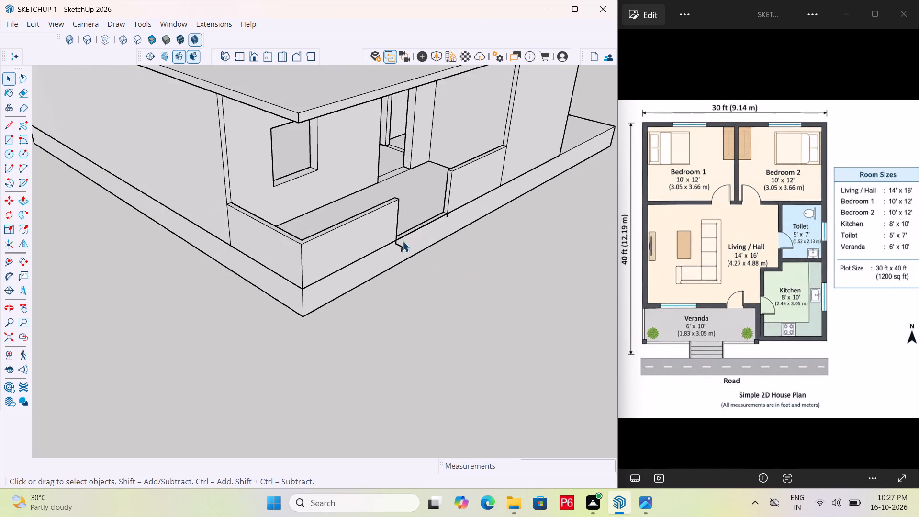
scroll(403, 241, up, 13)
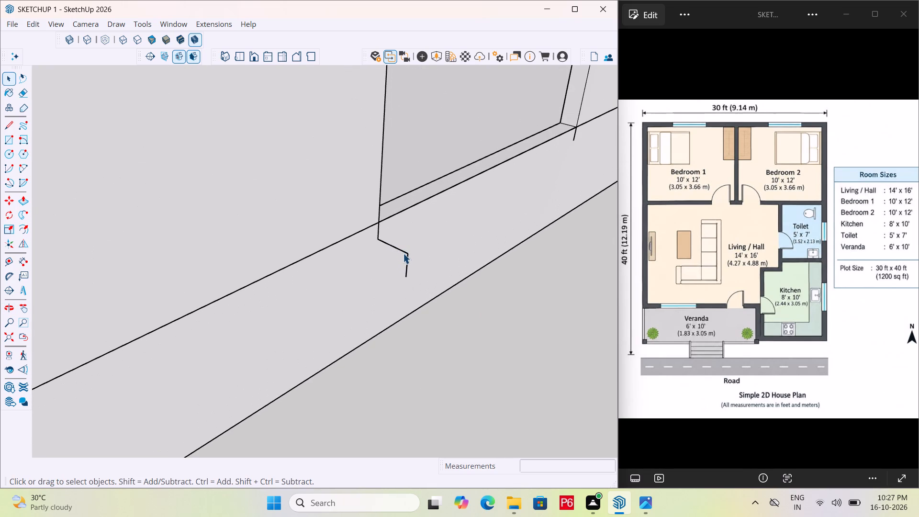
click(403, 253)
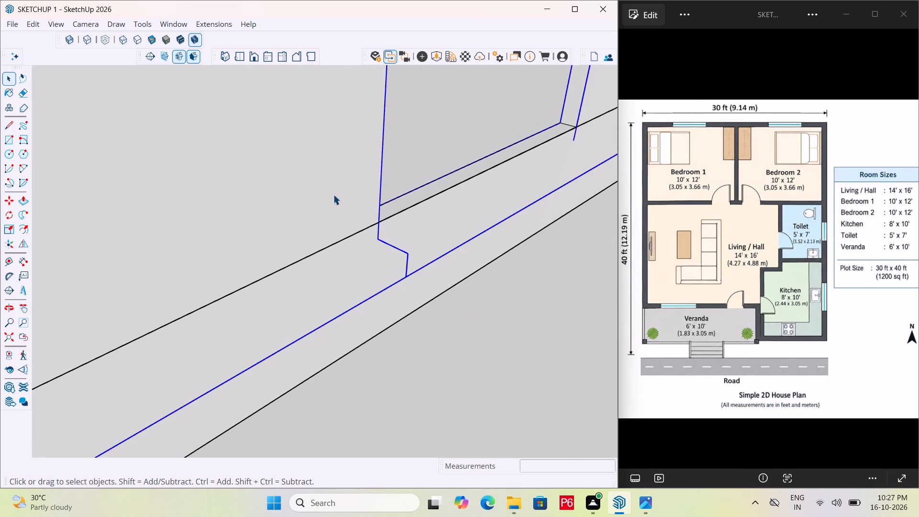
triple_click(372, 173)
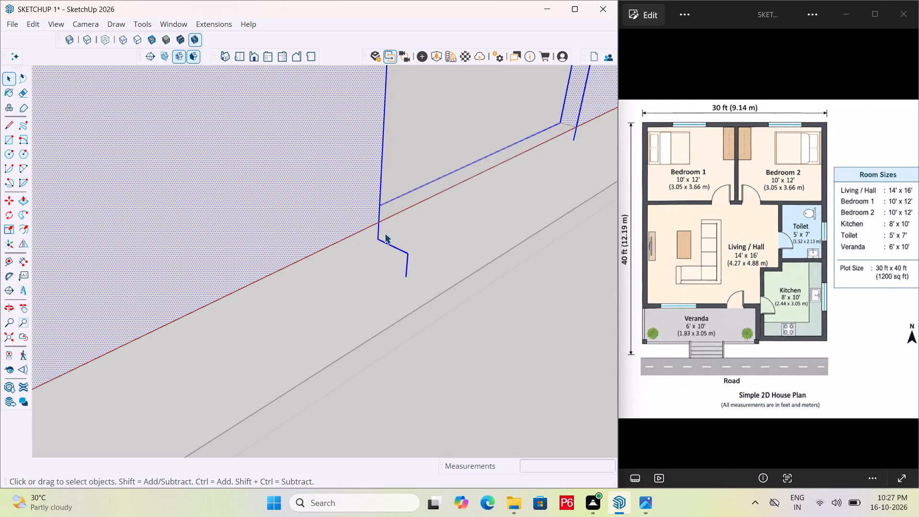
click(384, 242)
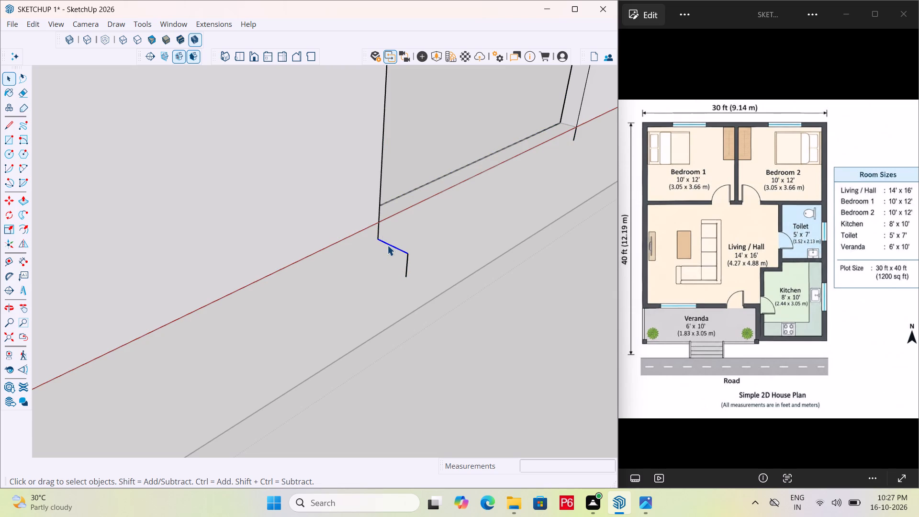
key(Delete)
click(407, 268)
key(Delete)
click(379, 233)
scroll(360, 259, down, 6)
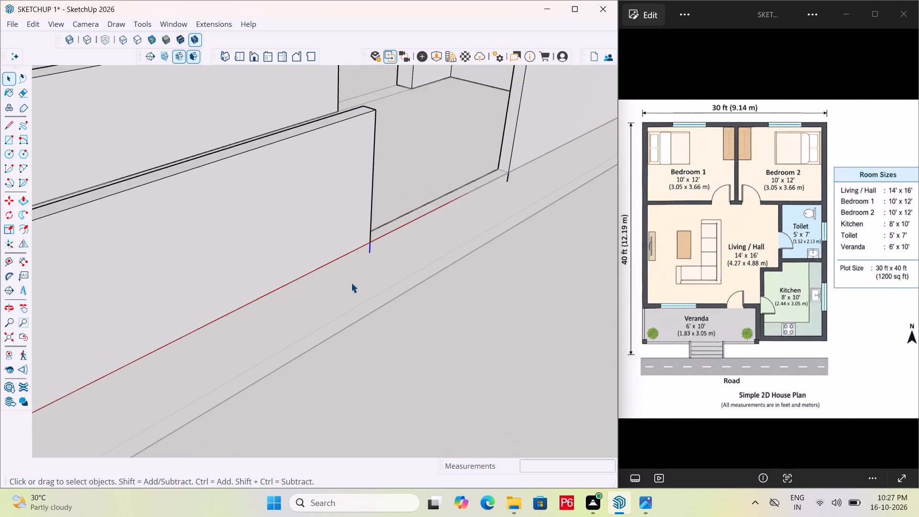
scroll(351, 282, down, 17)
click(546, 253)
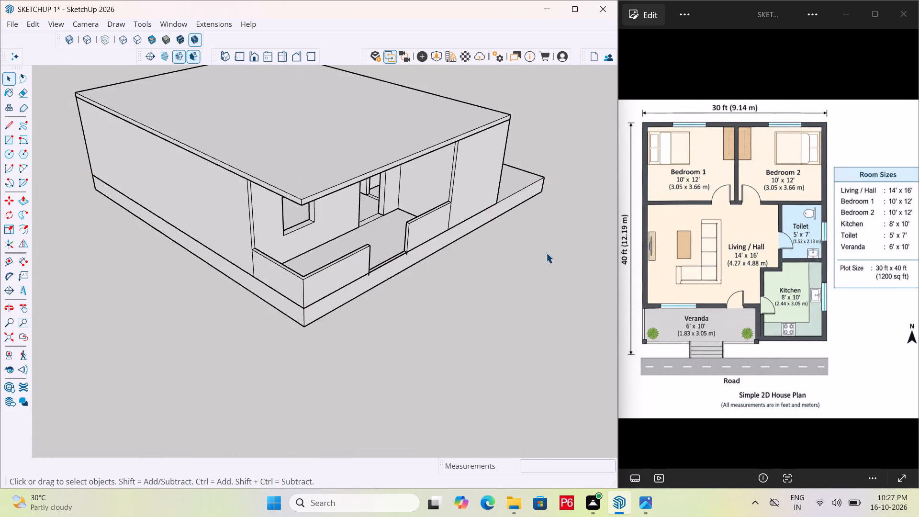
Examine the house and ground slab from below and from the front, up to the veranda's entrance opening.
middle_drag(319, 258, 299, 251)
middle_drag(233, 243, 144, 30)
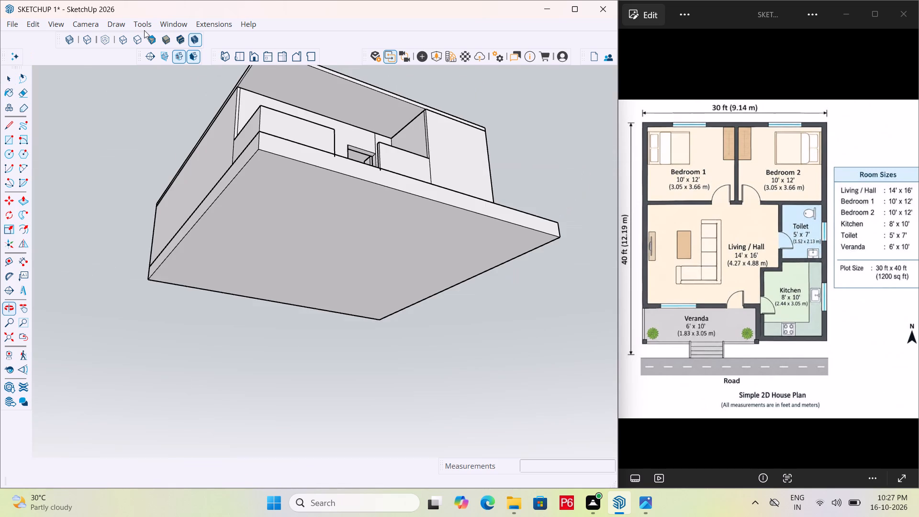
middle_click(423, 158)
middle_drag(427, 203, 366, 392)
middle_drag(366, 393, 417, 398)
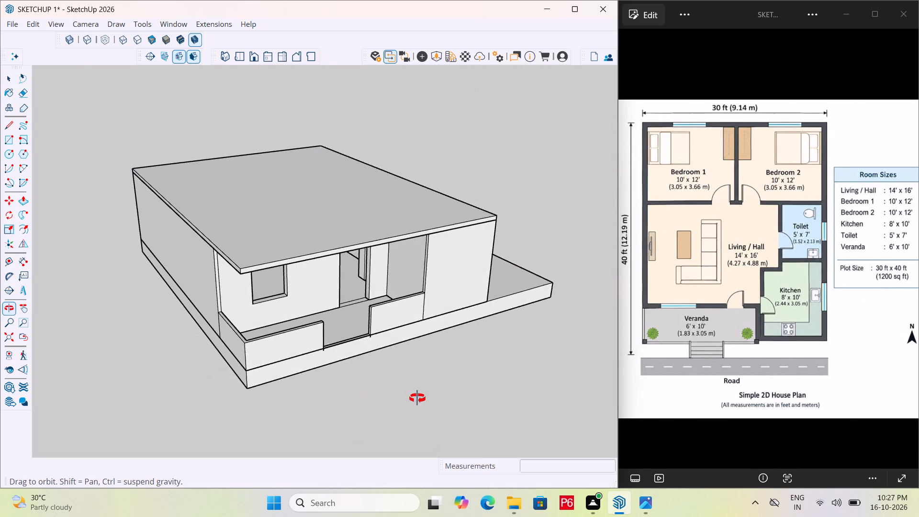
middle_drag(417, 398, 417, 403)
scroll(307, 362, up, 8)
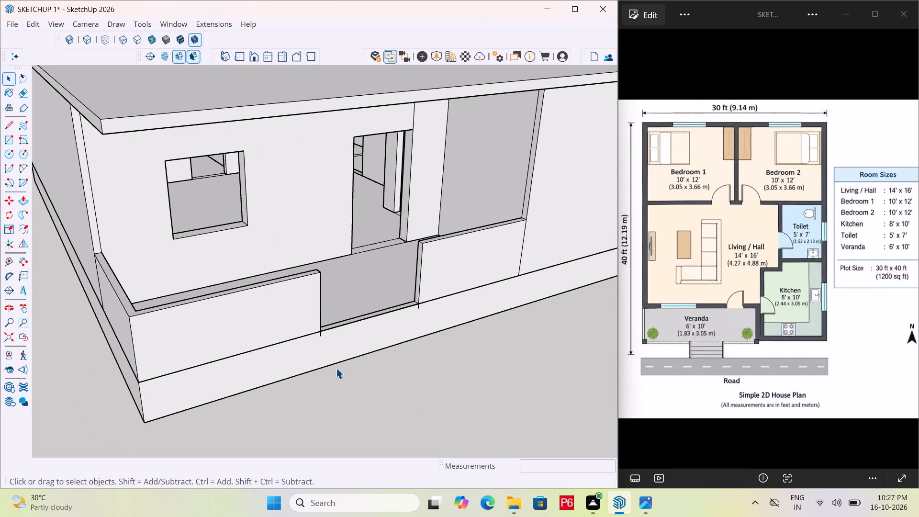
middle_drag(336, 368, 348, 349)
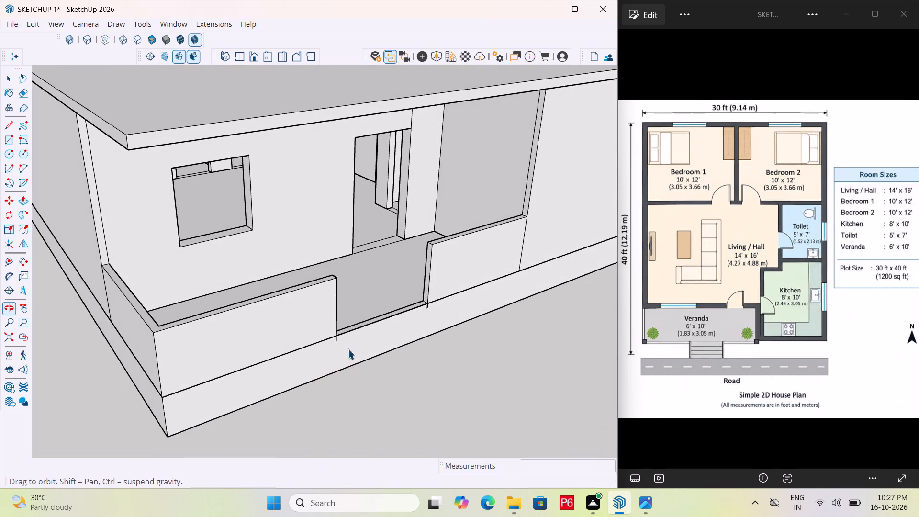
middle_drag(348, 349, 354, 370)
scroll(343, 340, up, 5)
middle_drag(337, 311, 192, 404)
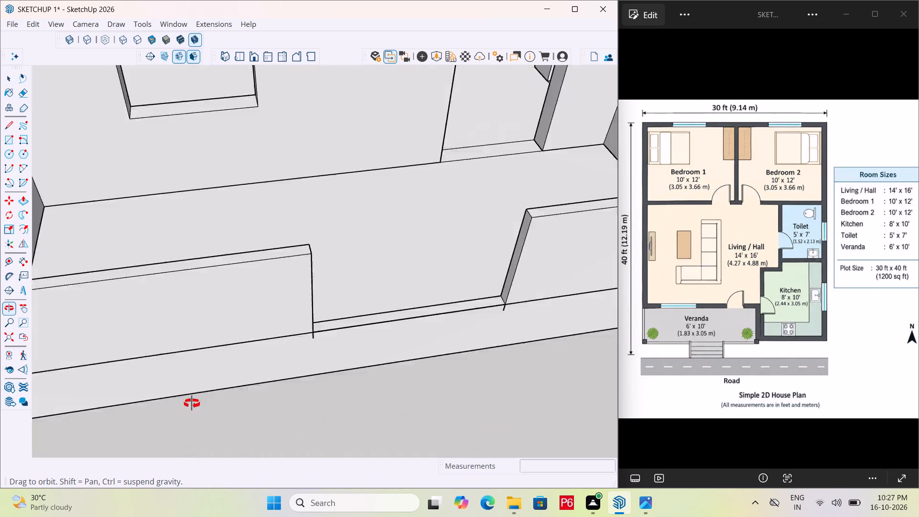
middle_drag(192, 404, 103, 401)
middle_drag(397, 309, 481, 281)
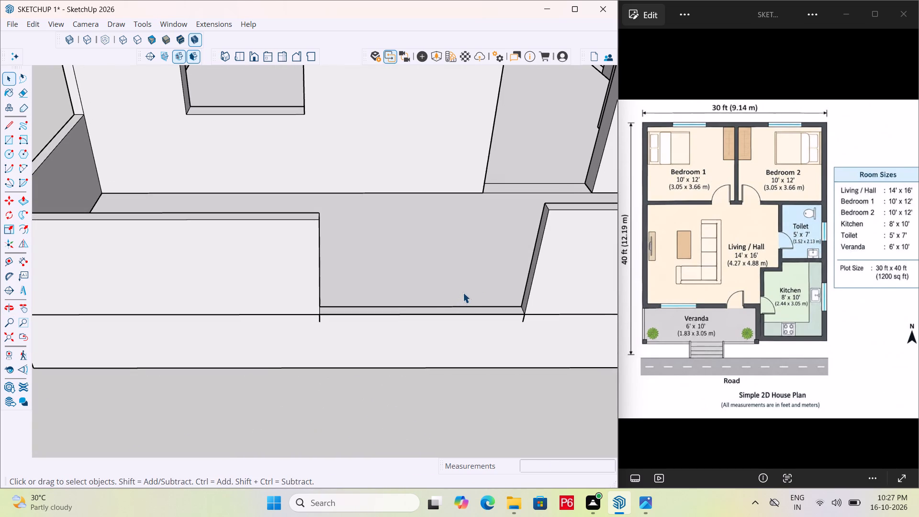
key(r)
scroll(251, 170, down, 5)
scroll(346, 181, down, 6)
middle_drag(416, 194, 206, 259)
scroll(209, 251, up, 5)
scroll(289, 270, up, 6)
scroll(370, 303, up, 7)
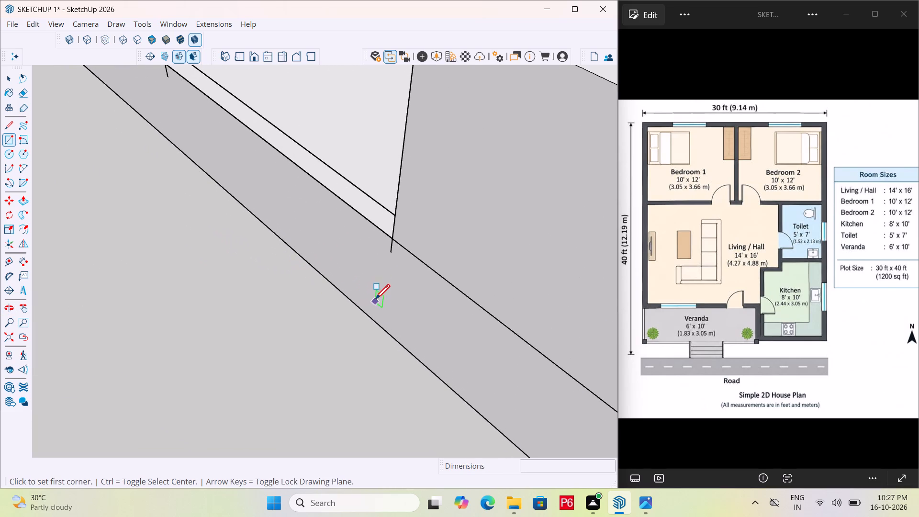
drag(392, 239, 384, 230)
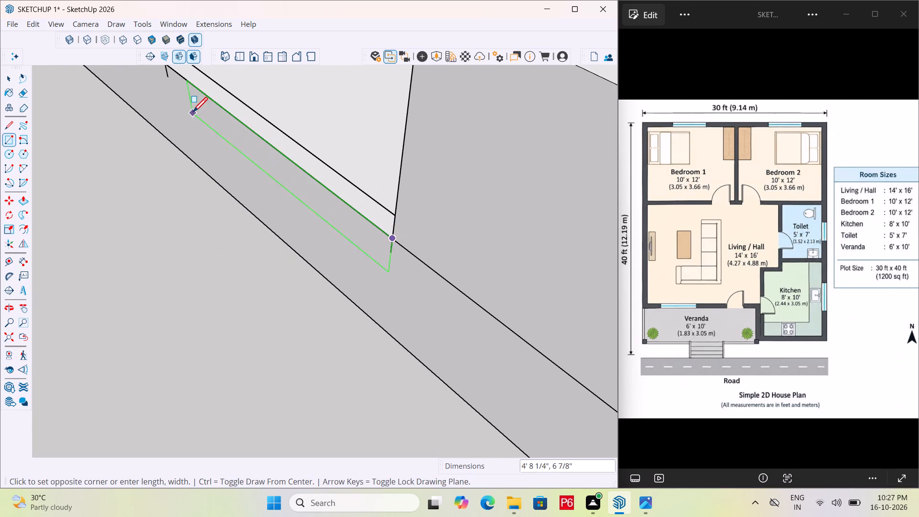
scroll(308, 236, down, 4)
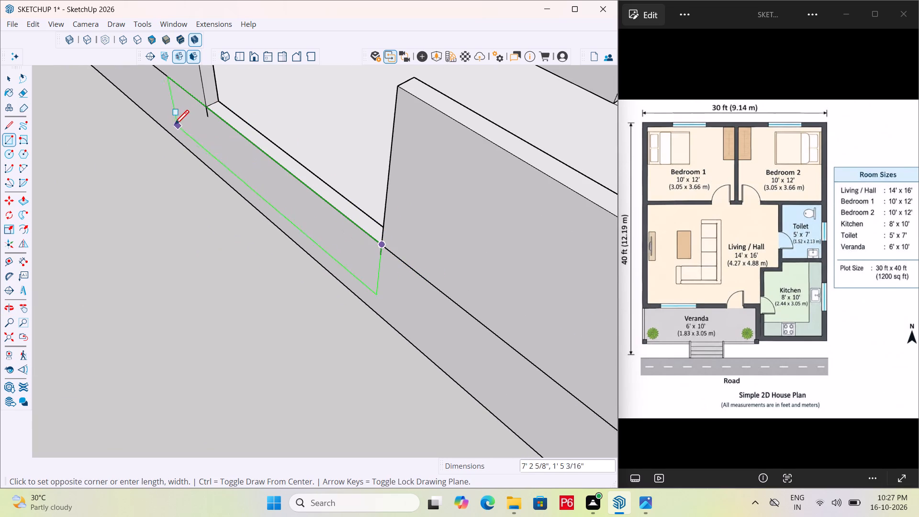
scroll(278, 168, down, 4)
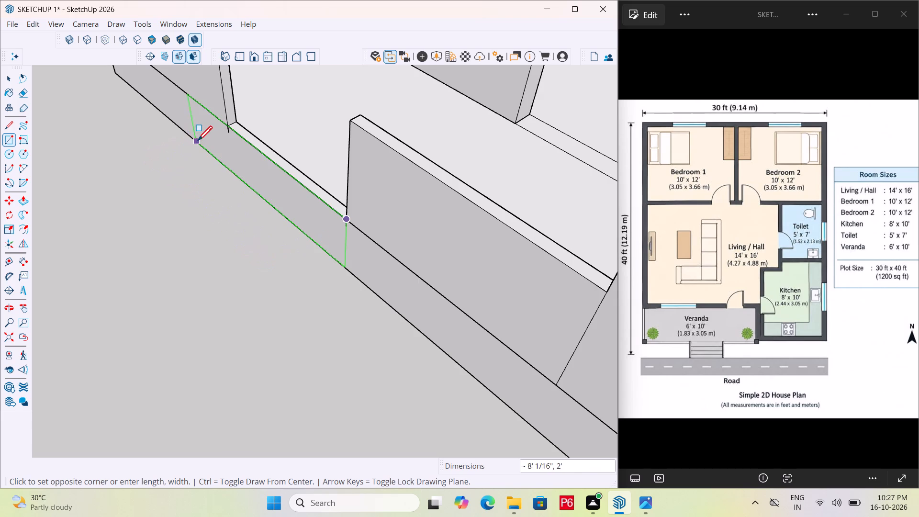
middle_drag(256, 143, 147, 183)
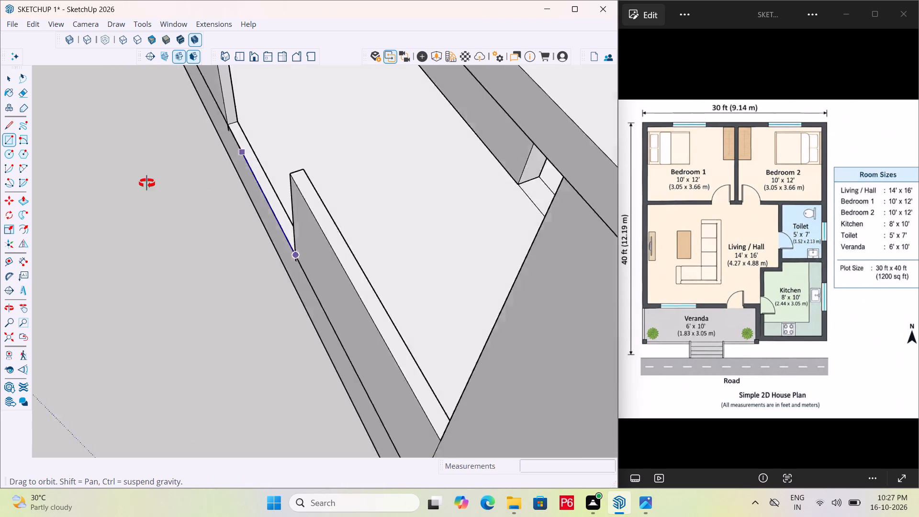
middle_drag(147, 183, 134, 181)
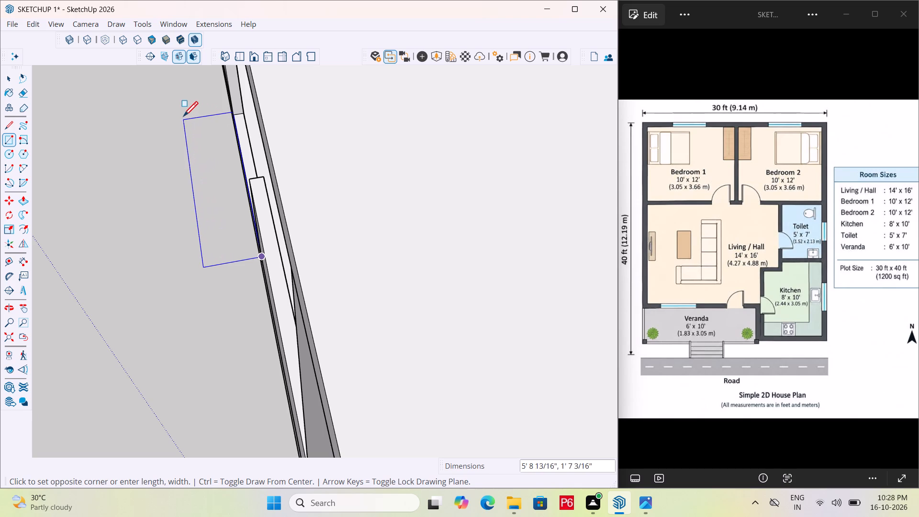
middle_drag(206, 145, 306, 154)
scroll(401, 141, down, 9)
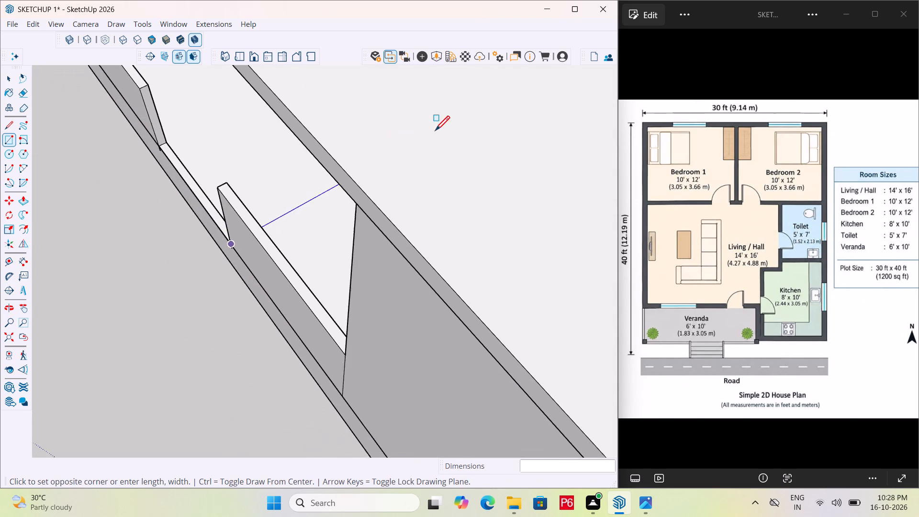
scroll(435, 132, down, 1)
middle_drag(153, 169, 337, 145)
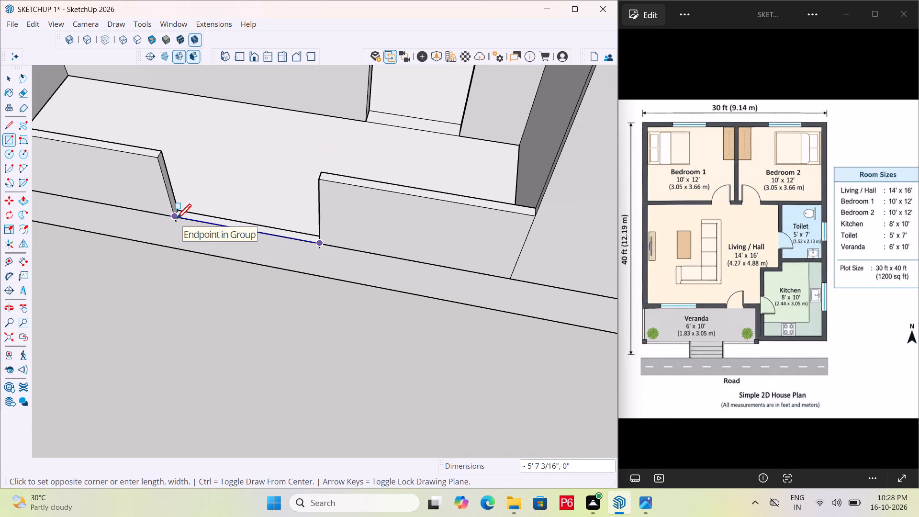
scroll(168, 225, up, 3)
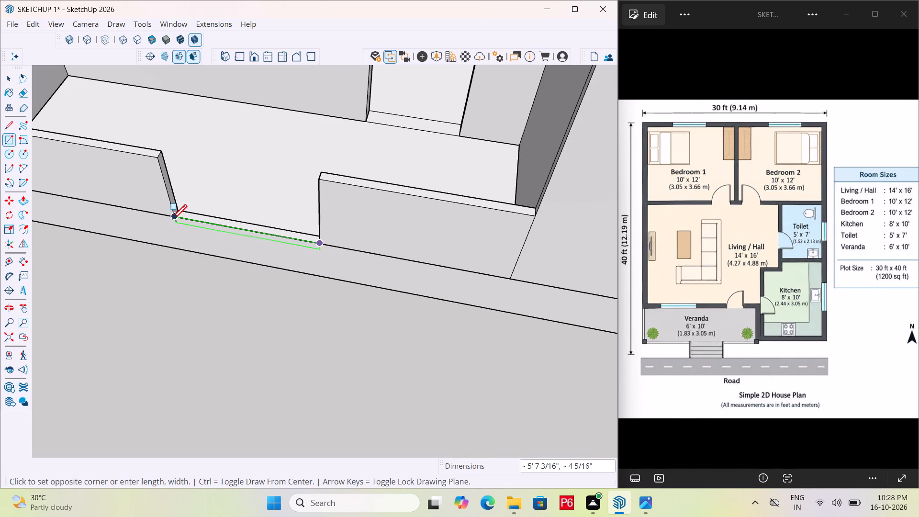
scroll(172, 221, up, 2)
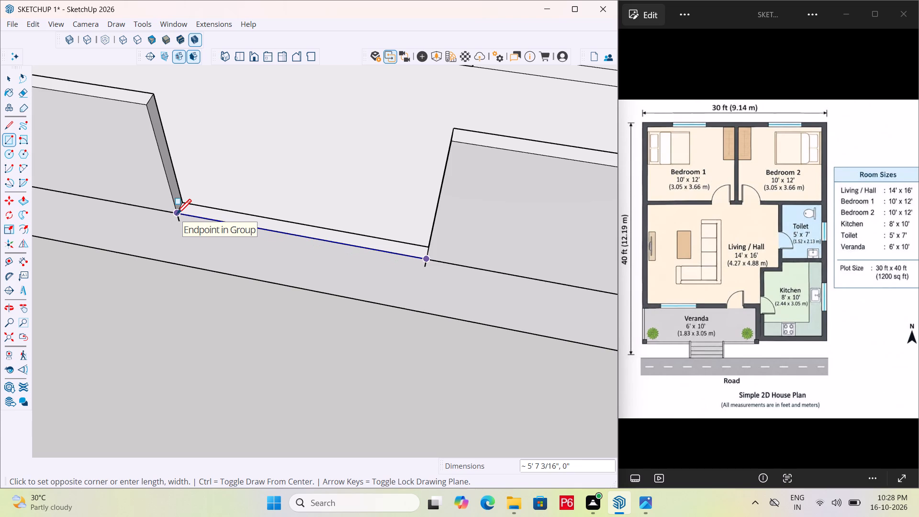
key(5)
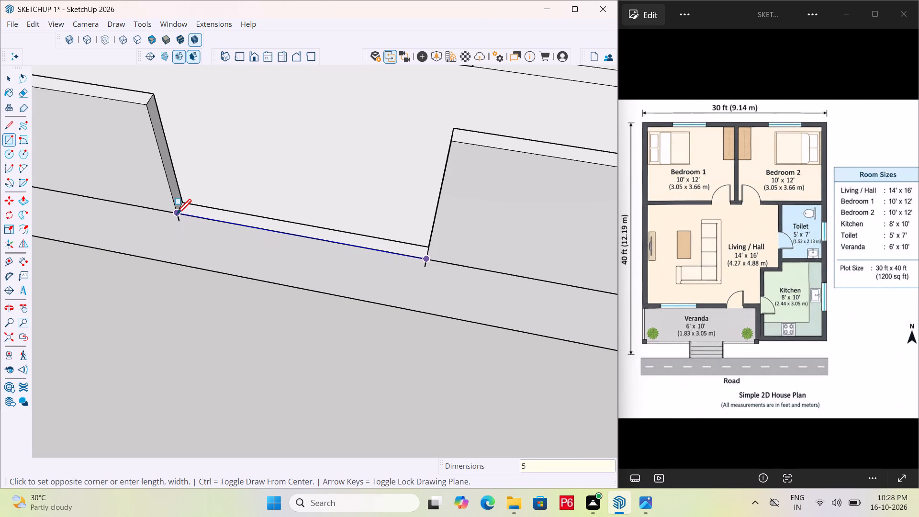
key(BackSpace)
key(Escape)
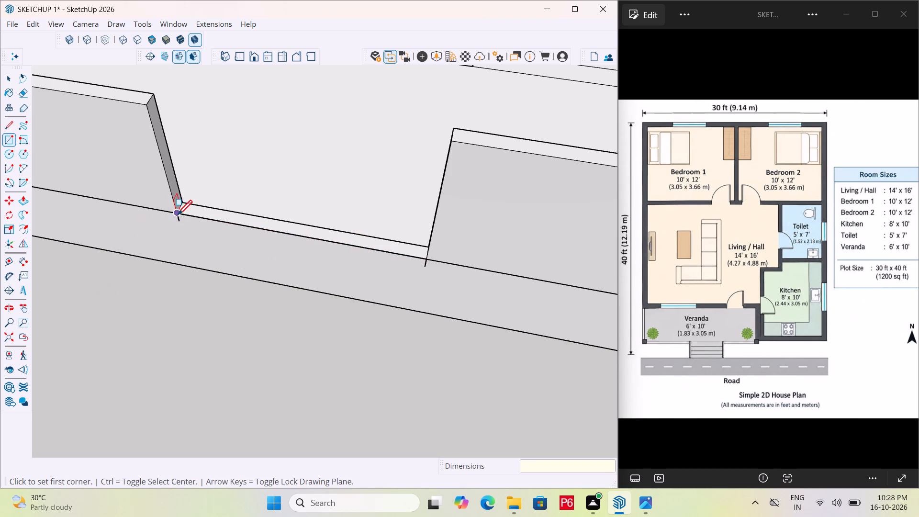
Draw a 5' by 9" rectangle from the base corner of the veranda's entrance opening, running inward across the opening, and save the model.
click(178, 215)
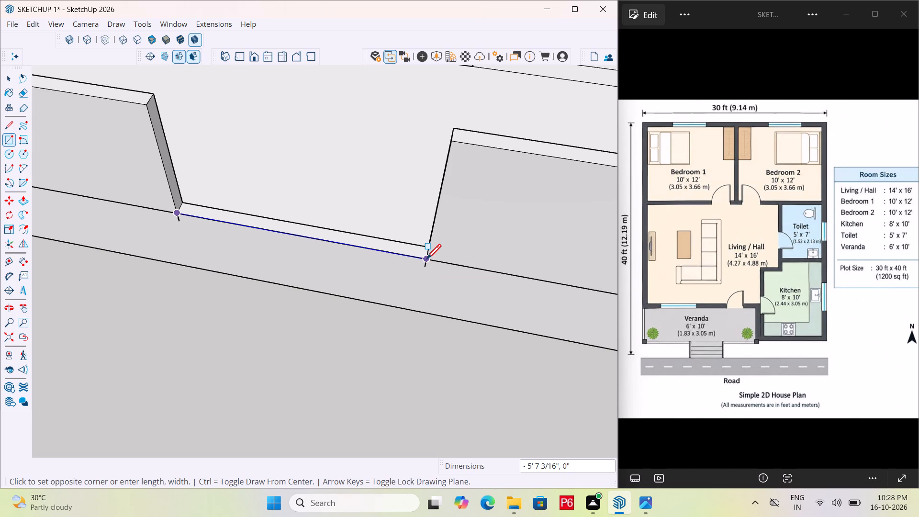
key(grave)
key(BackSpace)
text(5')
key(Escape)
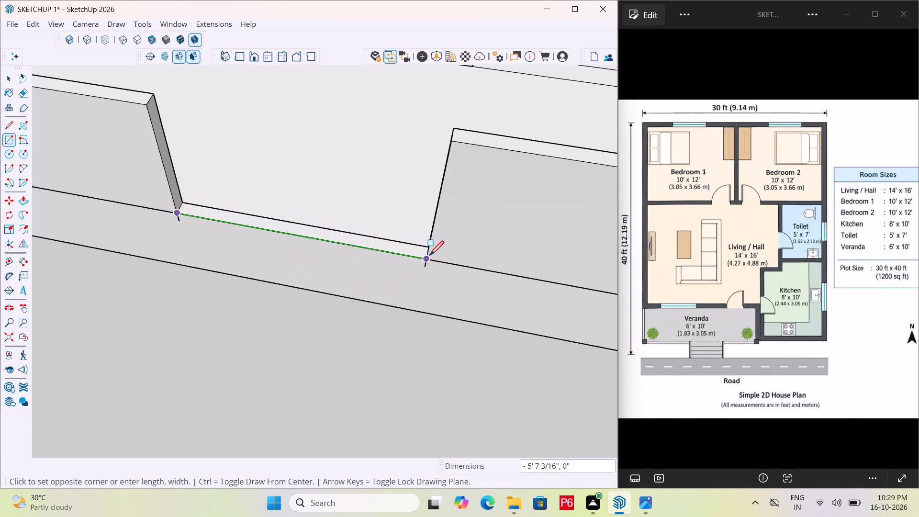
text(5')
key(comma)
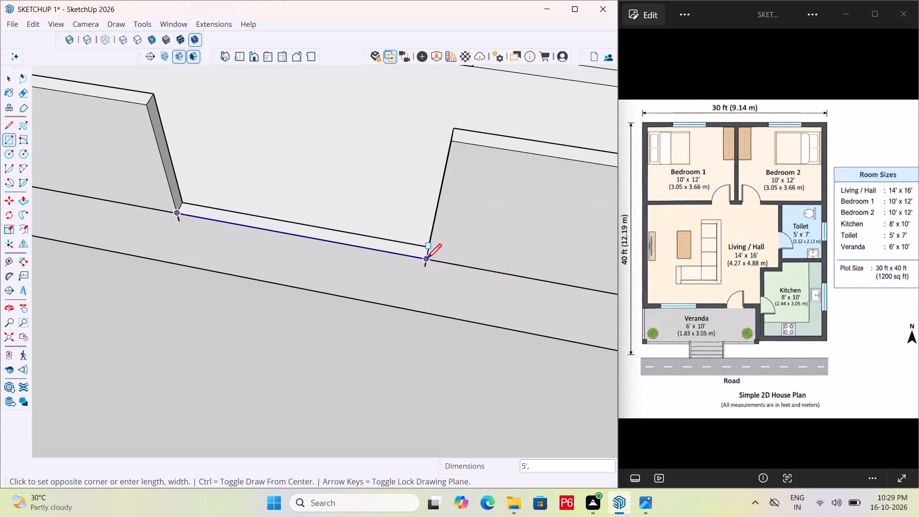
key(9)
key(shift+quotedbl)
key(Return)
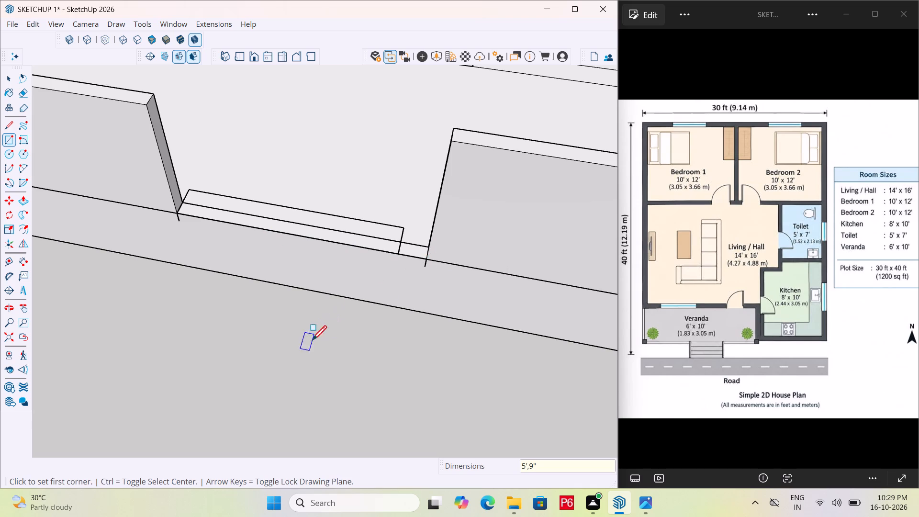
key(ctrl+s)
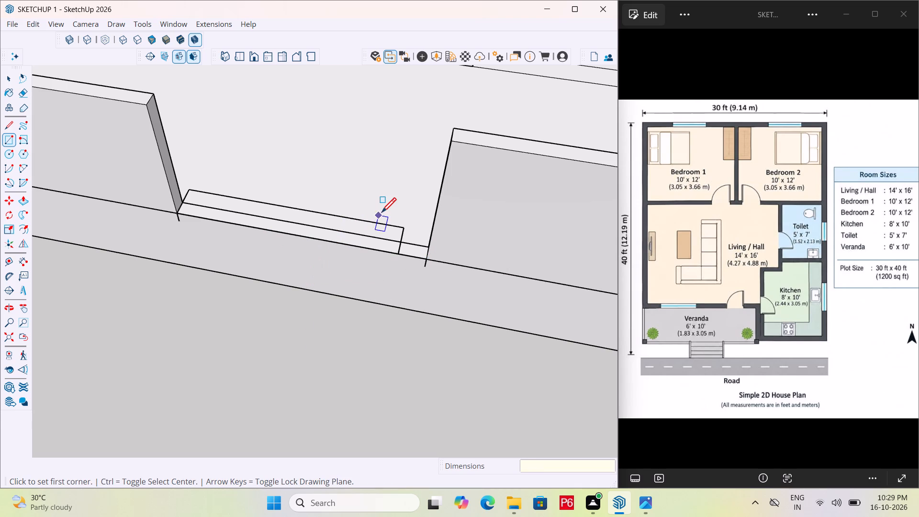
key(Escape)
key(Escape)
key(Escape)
Draw a 5' by 1' rectangle from the opposite base corner of the entrance opening, projecting outward from the veranda, and save the model.
click(427, 263)
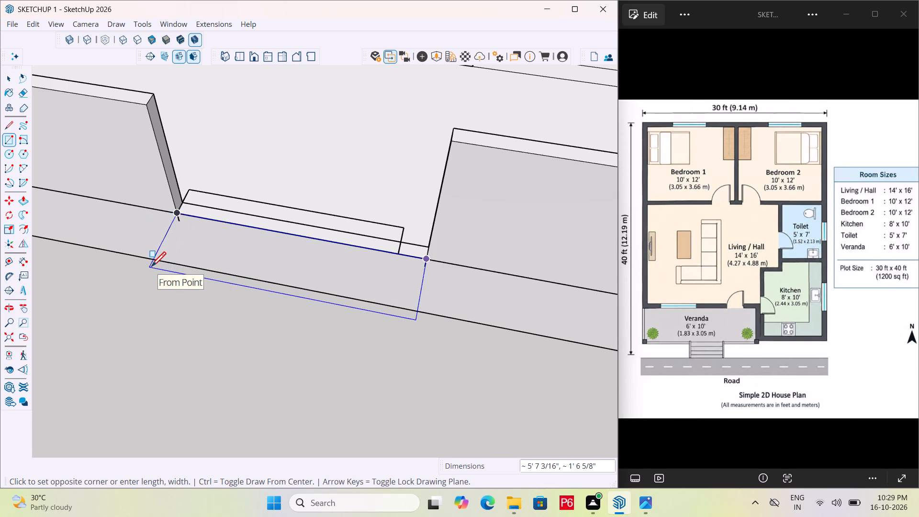
key(5)
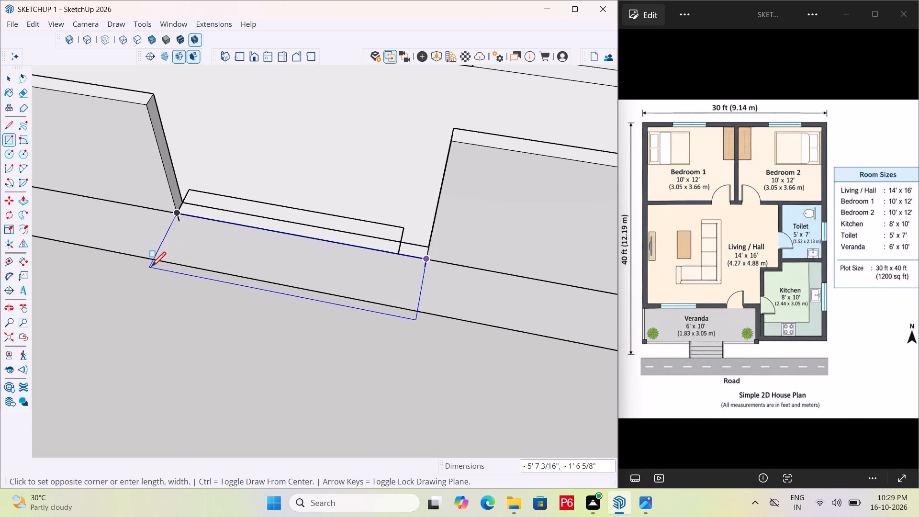
key(apostrophe)
key(comma)
key(1)
key(apostrophe)
key(Return)
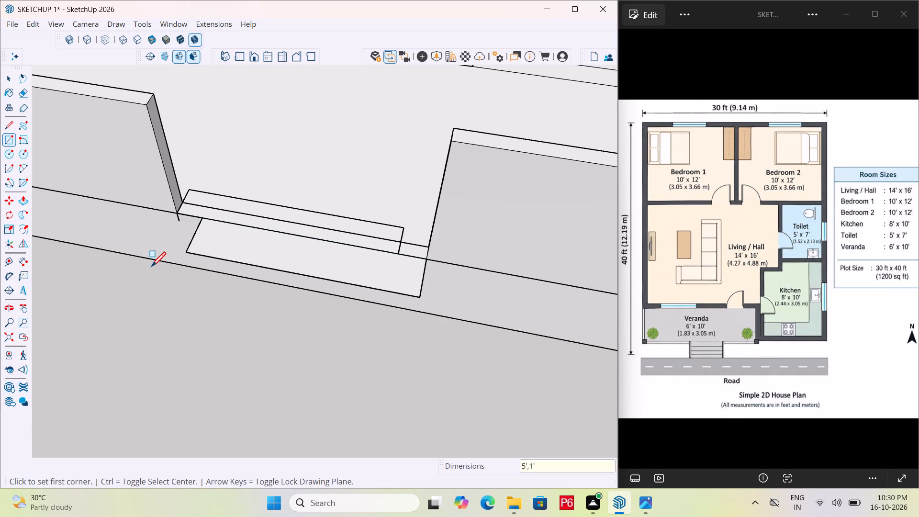
key(Escape)
key(ctrl+s)
key(ctrl+s)
key(ctrl+s)
key(ctrl+s)
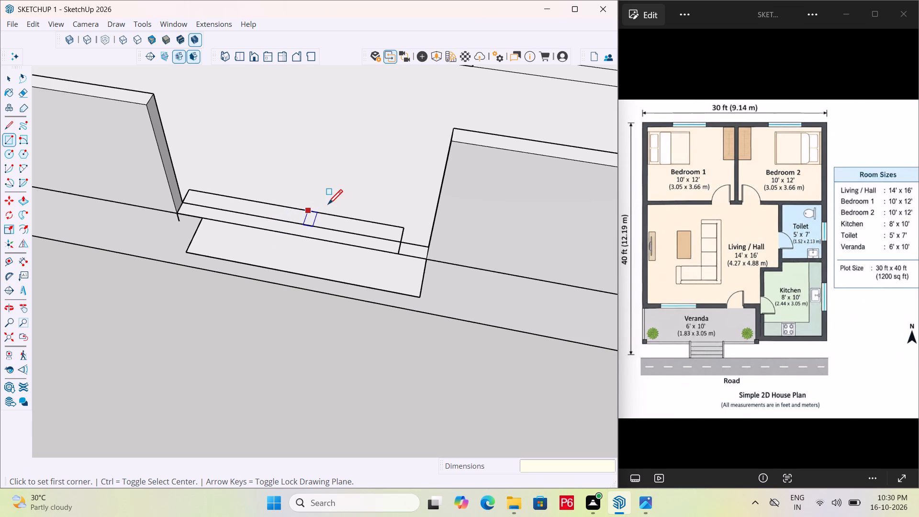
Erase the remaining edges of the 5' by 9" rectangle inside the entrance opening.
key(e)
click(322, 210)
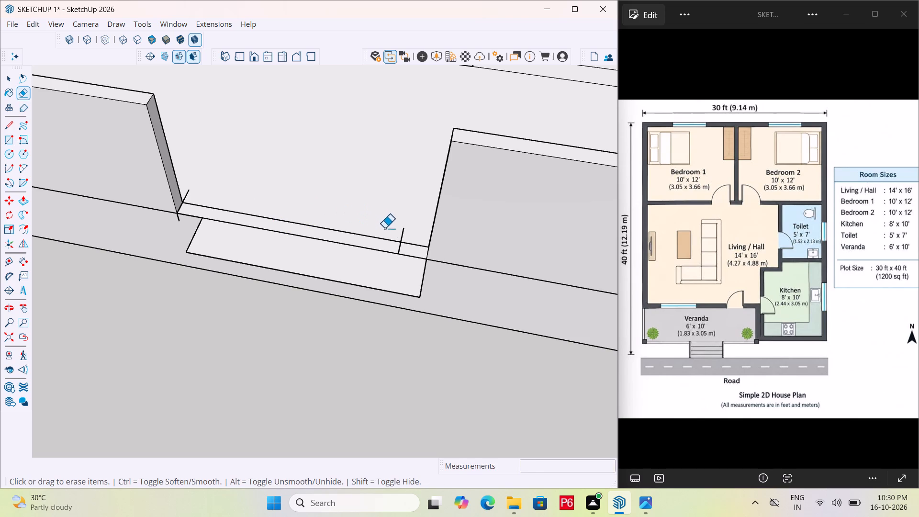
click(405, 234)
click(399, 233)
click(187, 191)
Select the 5' by 1' rectangle's face together with its bounding edges in front of the veranda entrance.
scroll(289, 223, down, 2)
middle_drag(187, 242, 71, 246)
middle_drag(194, 244, 374, 29)
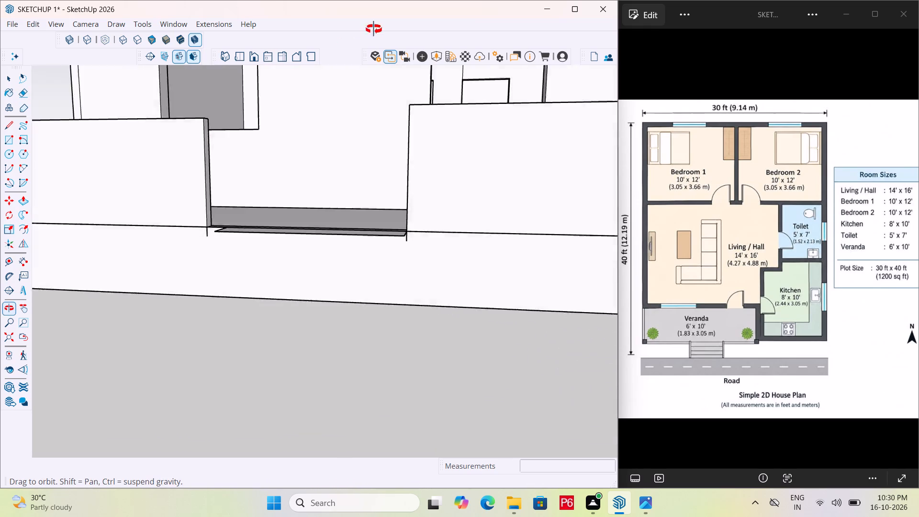
middle_drag(374, 29, 412, 7)
middle_drag(157, 234, 362, 173)
key(space)
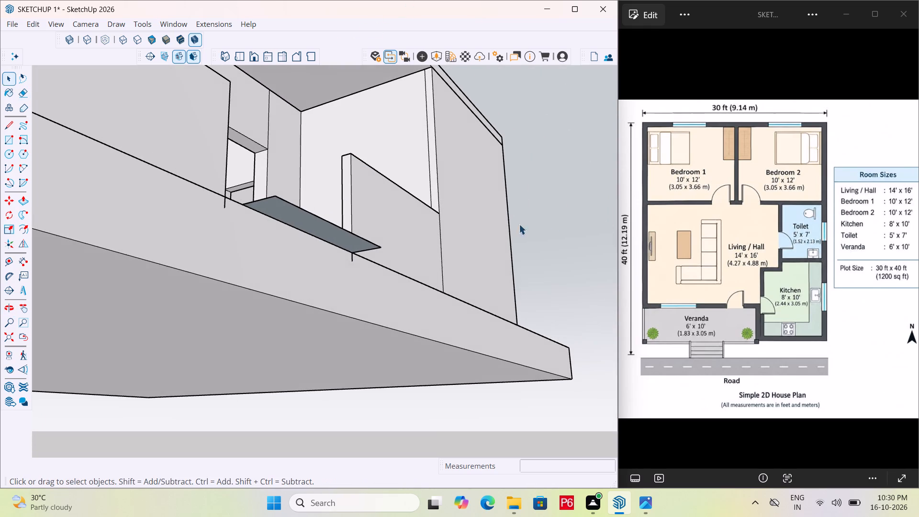
middle_drag(213, 234, 86, 433)
middle_drag(409, 175, 254, 338)
scroll(402, 186, down, 1)
scroll(254, 338, up, 1)
click(316, 223)
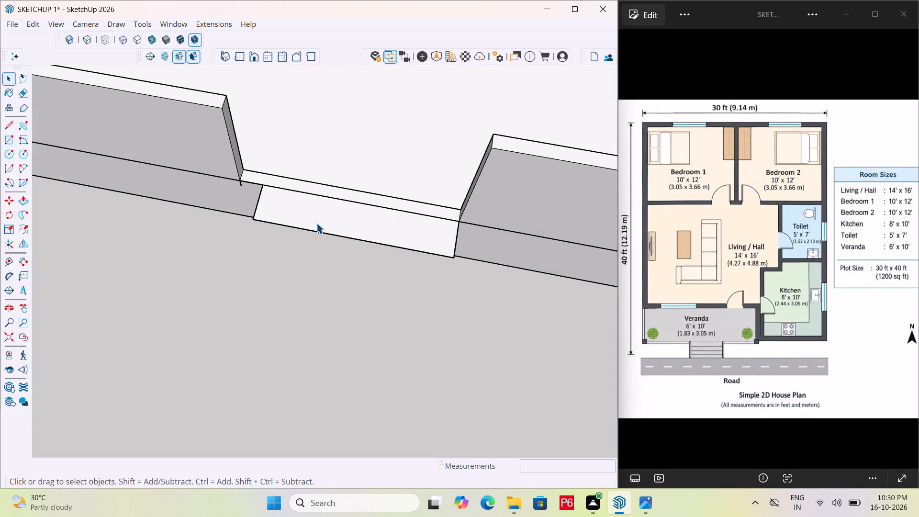
triple_click(316, 223)
click(316, 223)
middle_drag(188, 263, 274, 151)
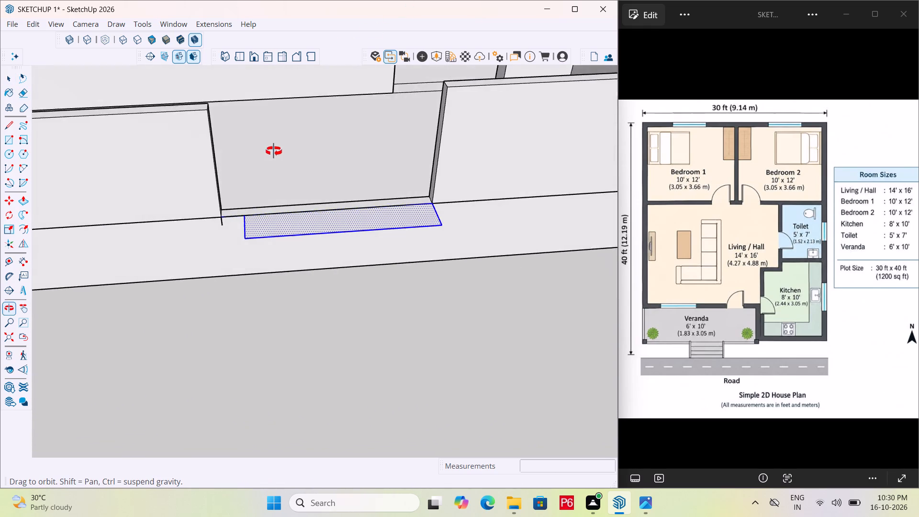
middle_drag(274, 151, 278, 171)
drag(372, 281, 370, 274)
double_click(350, 222)
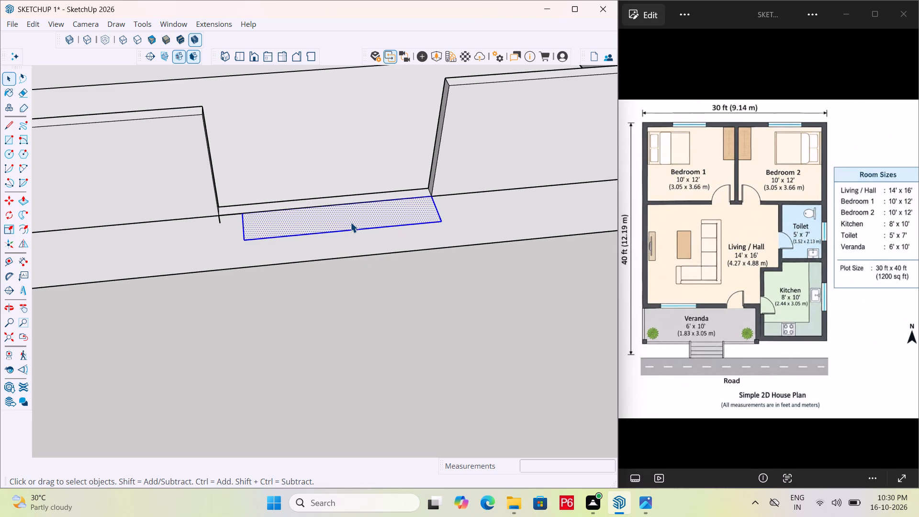
click(347, 222)
click(351, 331)
double_click(347, 218)
scroll(257, 220, up, 3)
middle_drag(250, 225, 374, 112)
scroll(250, 225, up, 1)
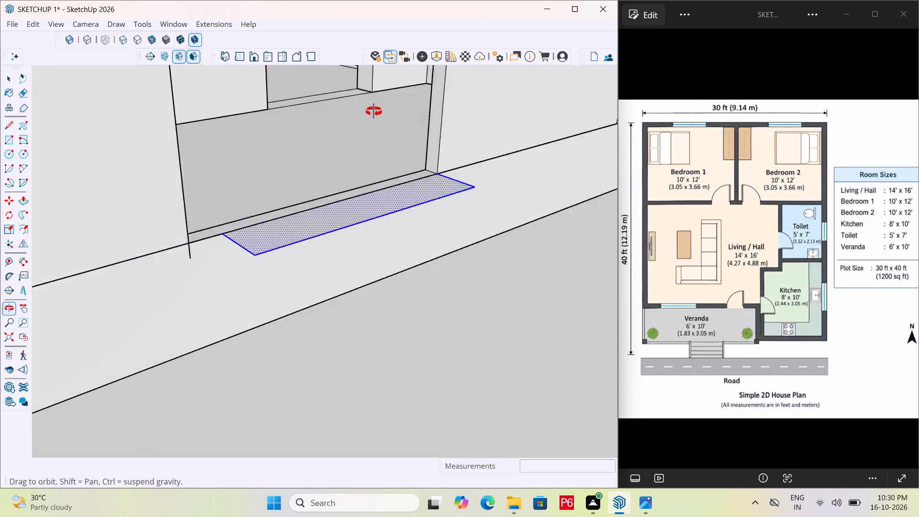
middle_drag(374, 112, 366, 20)
middle_drag(234, 362, 170, 516)
middle_drag(319, 230, 320, 232)
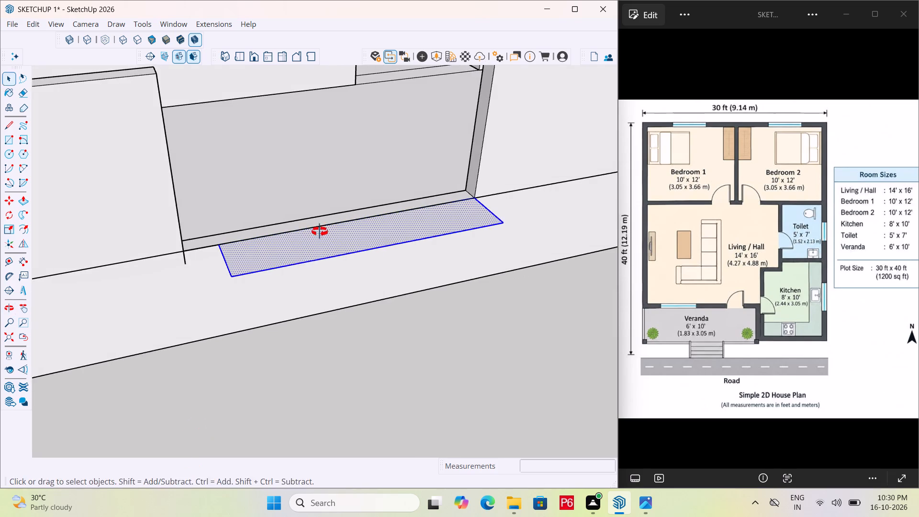
middle_drag(320, 232, 322, 91)
middle_drag(237, 239, 340, 131)
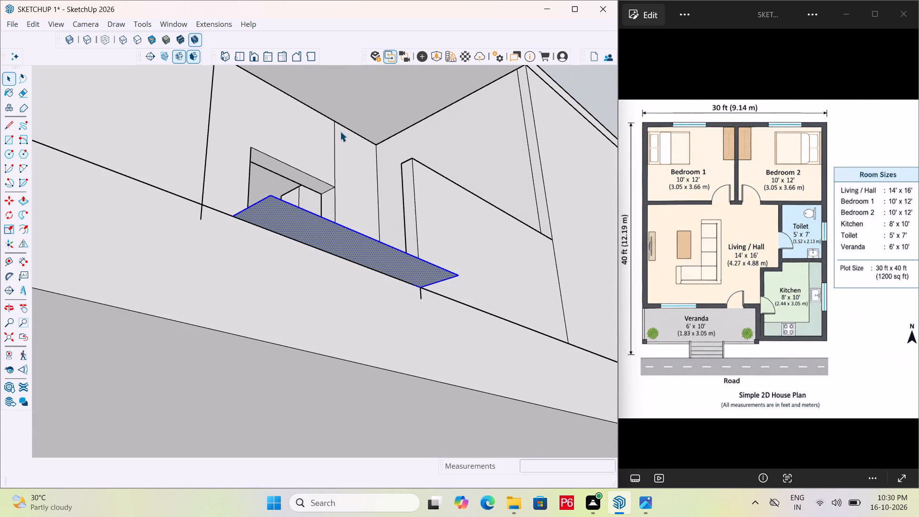
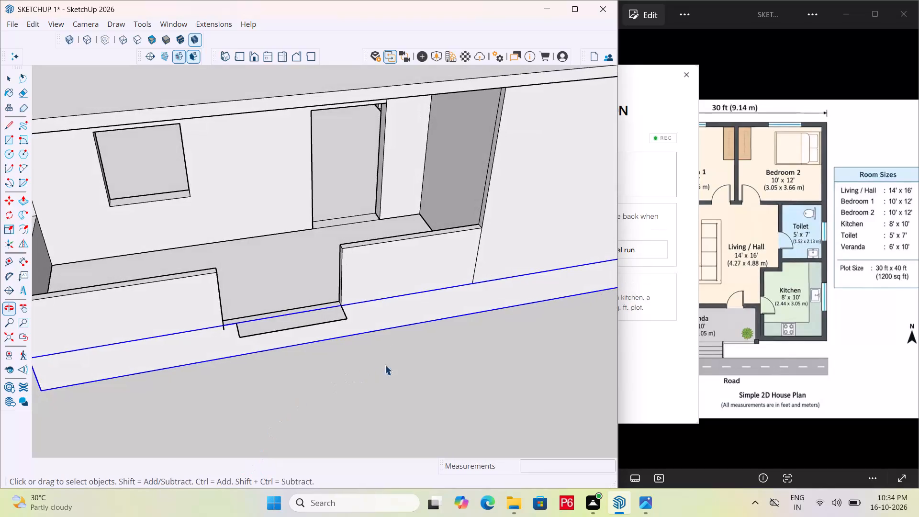
Make a group from the rectangular step face and its edges at the veranda wall opening.
scroll(344, 323, down, 17)
click(509, 217)
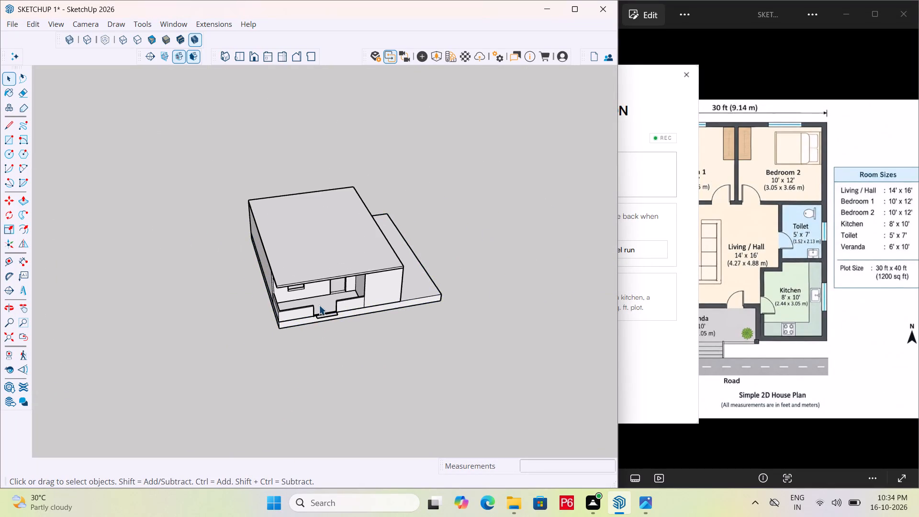
scroll(319, 302, up, 7)
middle_drag(318, 318, 303, 369)
scroll(307, 367, up, 12)
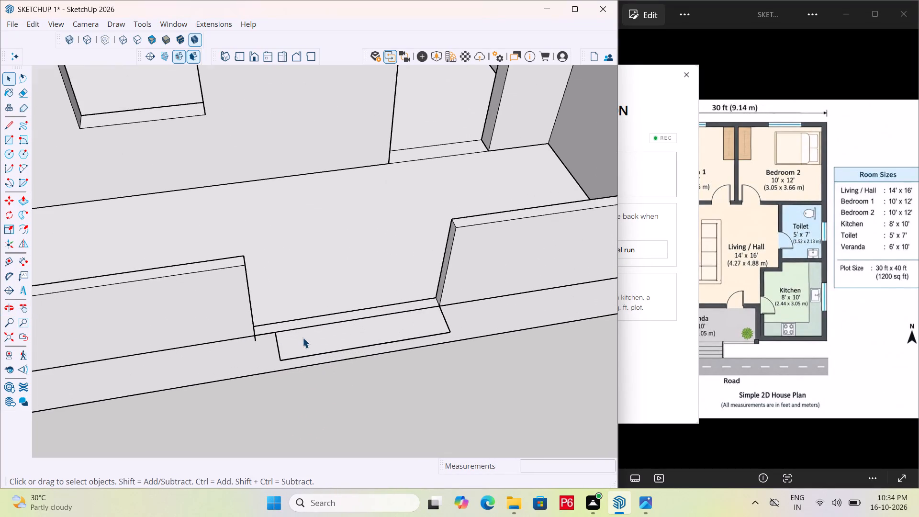
scroll(303, 337, up, 2)
double_click(290, 346)
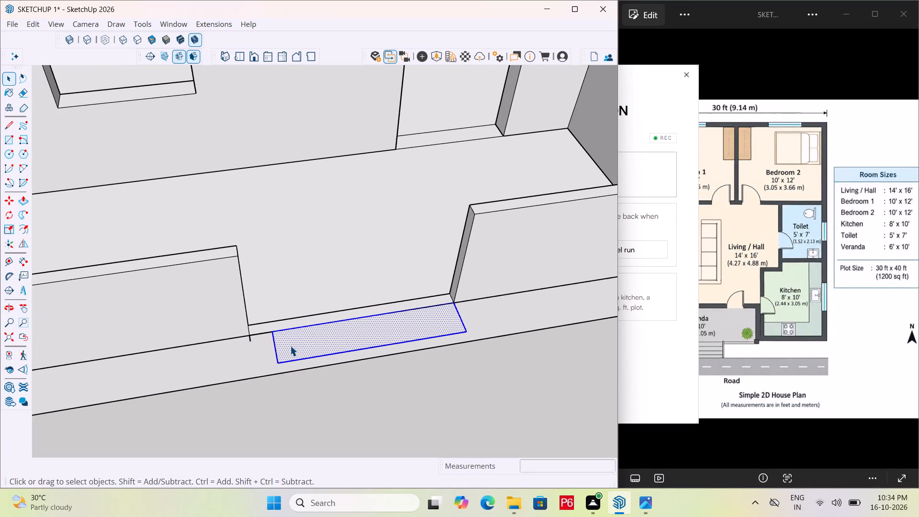
right_click(290, 346)
click(351, 250)
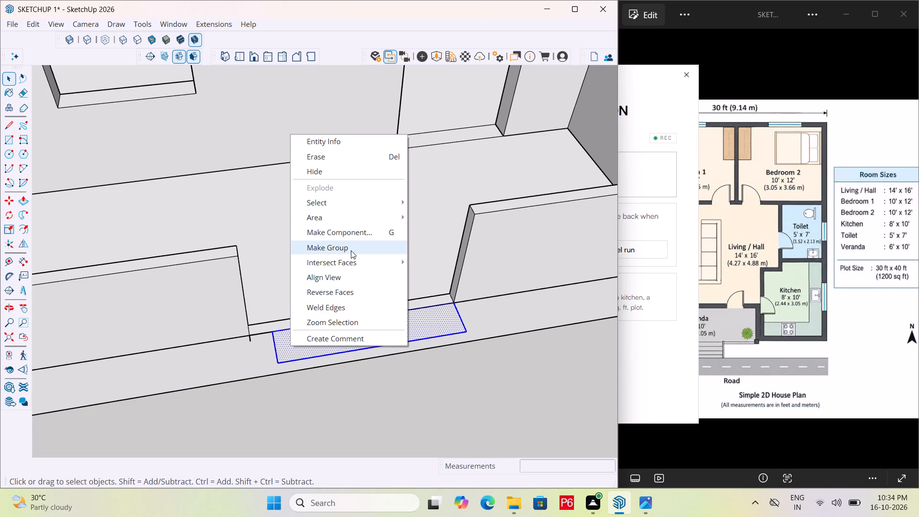
Open the step group for editing and extrude its face 6" downward to form the first entrance step.
click(311, 339)
middle_drag(278, 360, 344, 143)
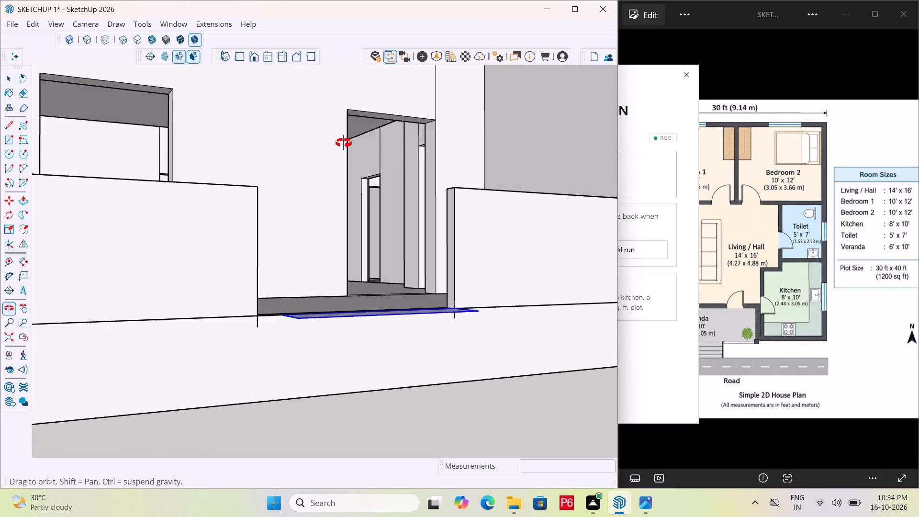
middle_drag(344, 143, 348, 131)
middle_drag(281, 348, 298, 216)
scroll(313, 265, up, 4)
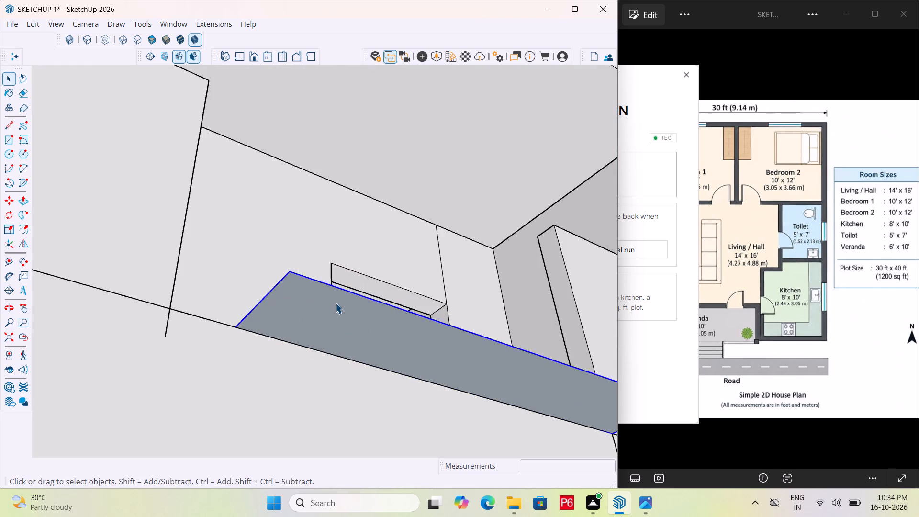
double_click(336, 303)
click(333, 311)
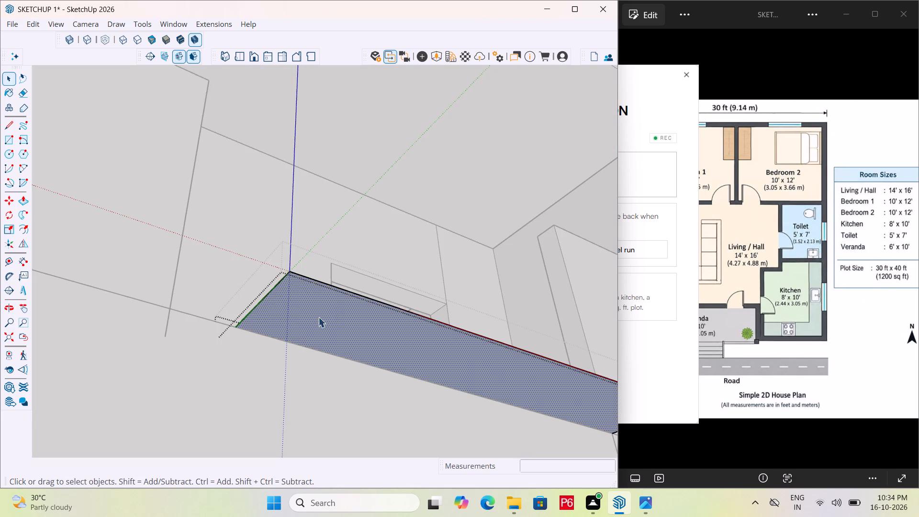
scroll(276, 338, down, 3)
key(p)
double_click(302, 326)
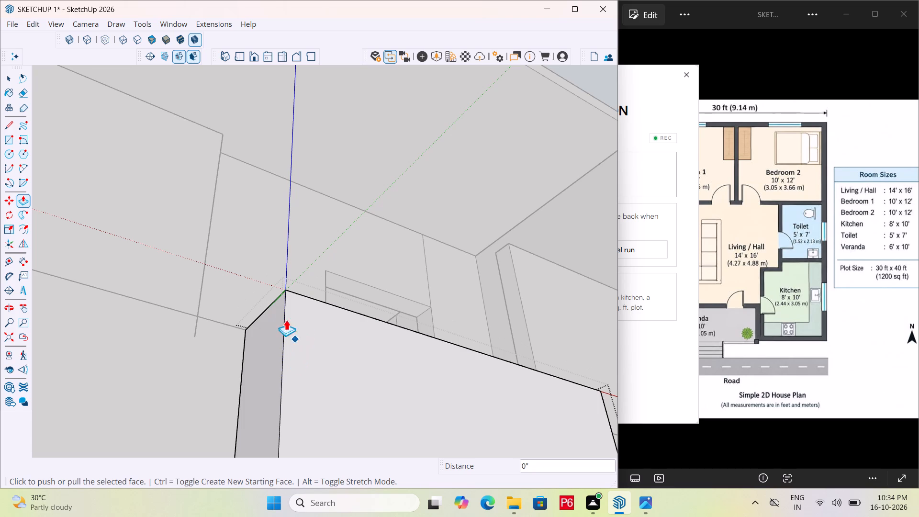
scroll(249, 290, down, 5)
scroll(306, 259, down, 1)
key(ctrl+z)
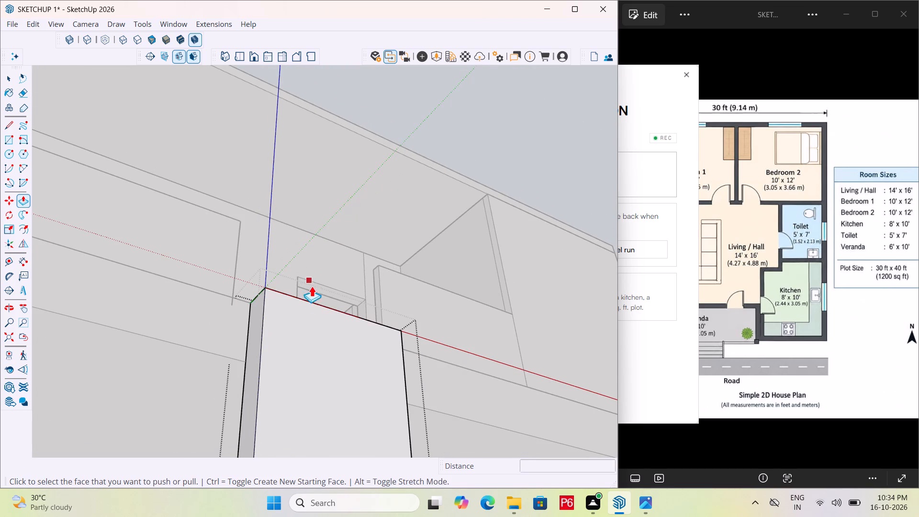
click(301, 307)
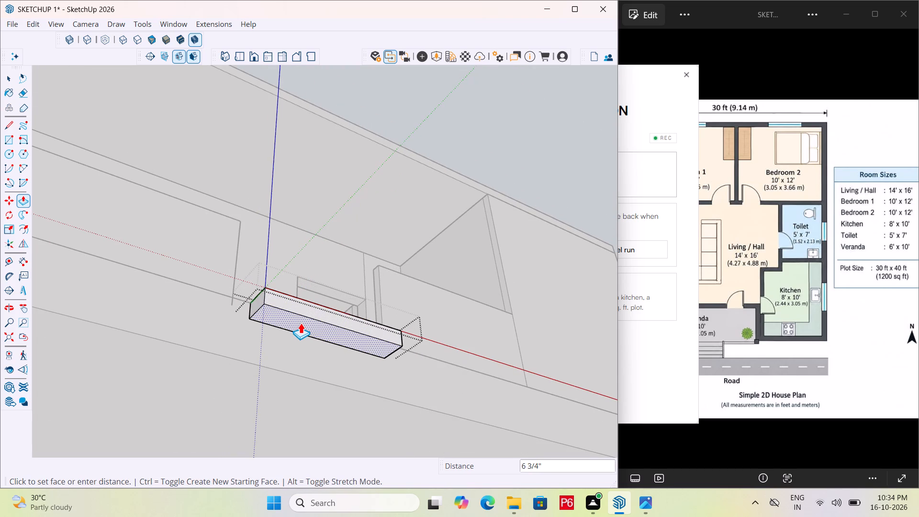
text(6")
key(Return)
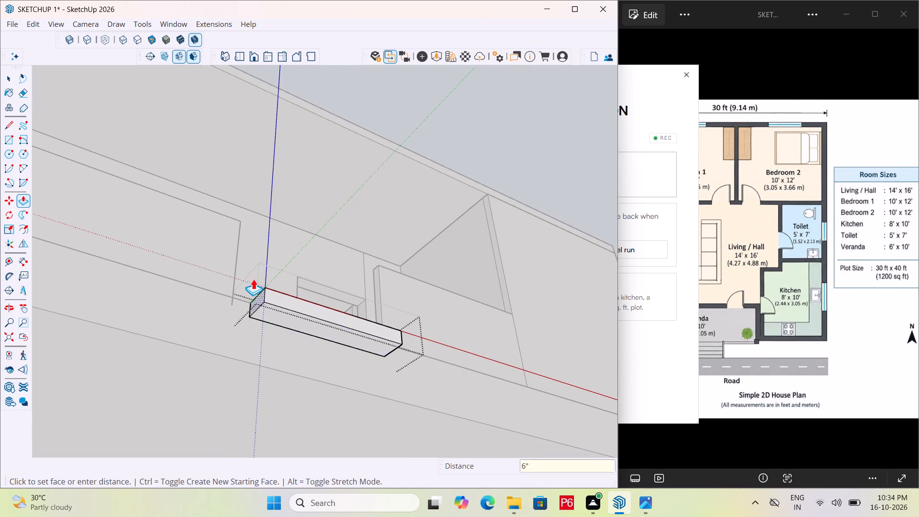
Push/Pull the step's short end face outward about 7 3/16" to line up with the edge of the parapet opening.
middle_drag(253, 279, 336, 432)
scroll(253, 284, up, 1)
scroll(341, 442, up, 1)
scroll(298, 399, up, 5)
middle_click(298, 399)
click(290, 365)
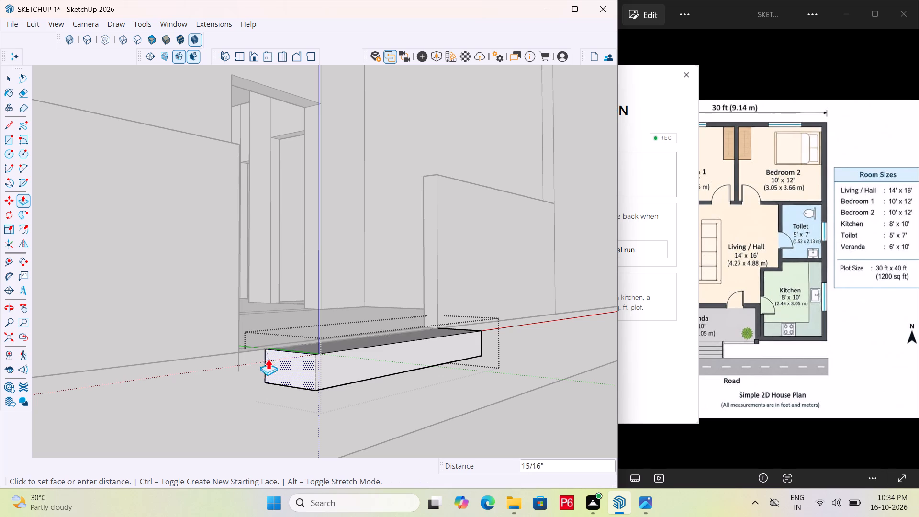
middle_drag(237, 294, 3, 355)
scroll(230, 290, up, 4)
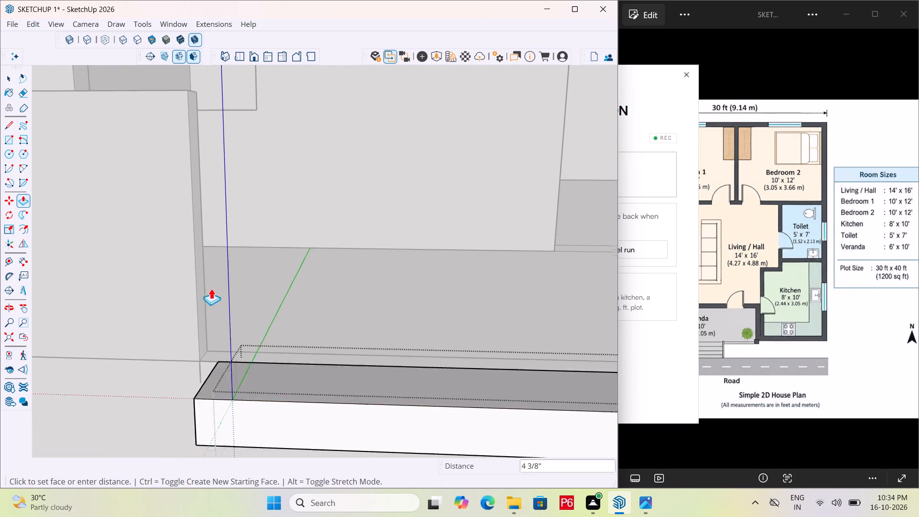
click(194, 292)
Save the model and close the step group.
scroll(271, 281, down, 5)
key(ctrl+s)
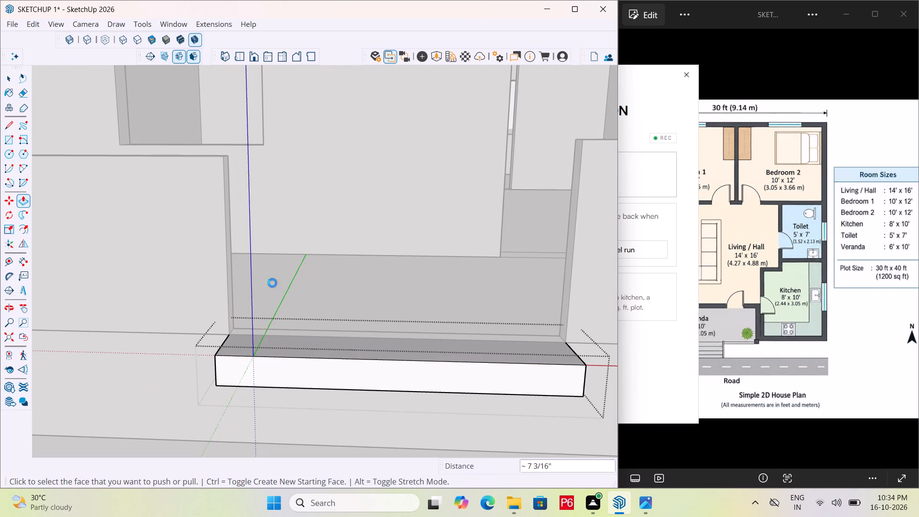
key(ctrl+s)
ctrl+scroll(272, 283, down, 6)
key(ctrl+s)
key(ctrl+s)
scroll(279, 286, down, 5)
scroll(326, 280, down, 5)
key(space)
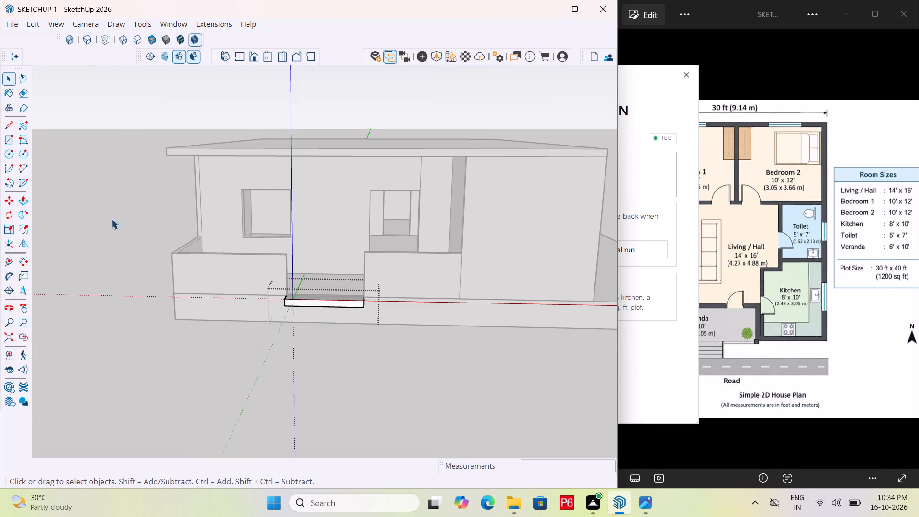
click(105, 219)
Copy the entrance step so the copy's upper back corner meets the first step's lower front corner.
middle_drag(113, 269, 274, 336)
scroll(113, 269, down, 1)
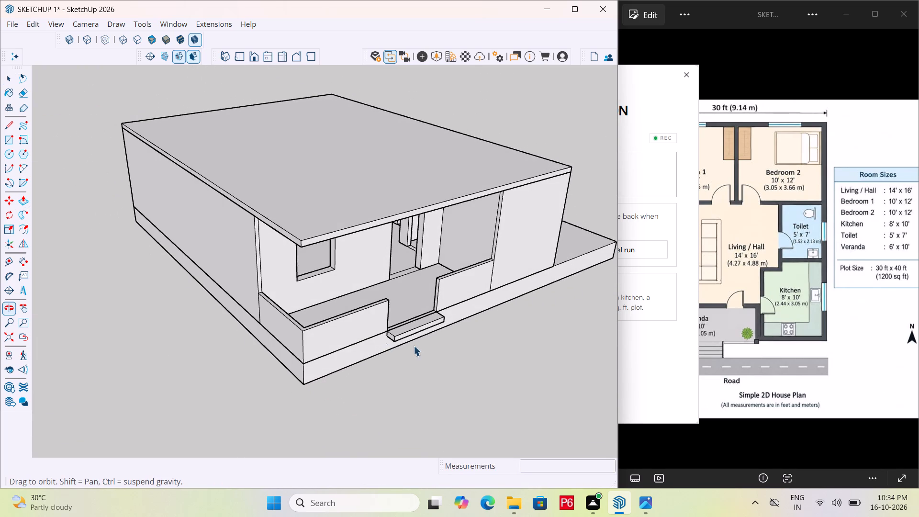
scroll(402, 350, up, 2)
middle_drag(402, 350, 423, 362)
scroll(427, 344, up, 1)
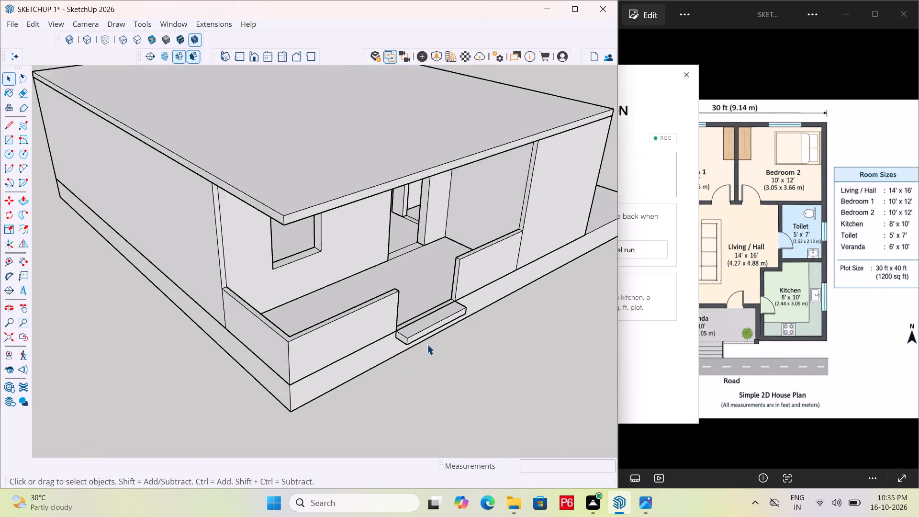
scroll(427, 344, up, 3)
click(405, 334)
scroll(415, 333, up, 5)
middle_drag(365, 345, 367, 344)
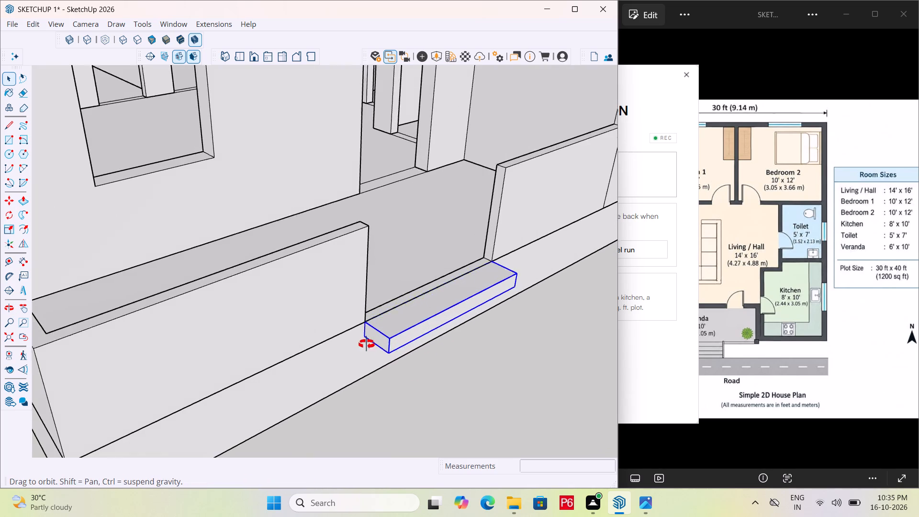
middle_drag(367, 344, 397, 338)
key(m)
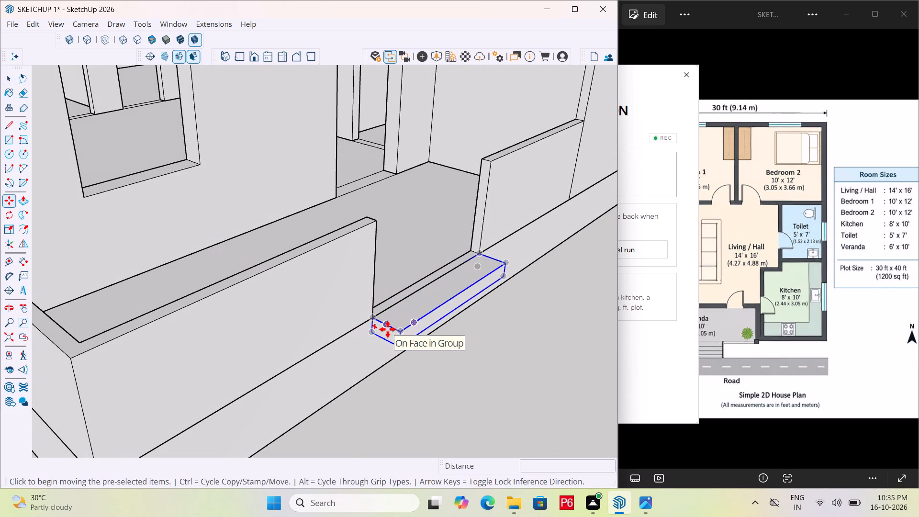
click(10, 199)
scroll(355, 311, up, 5)
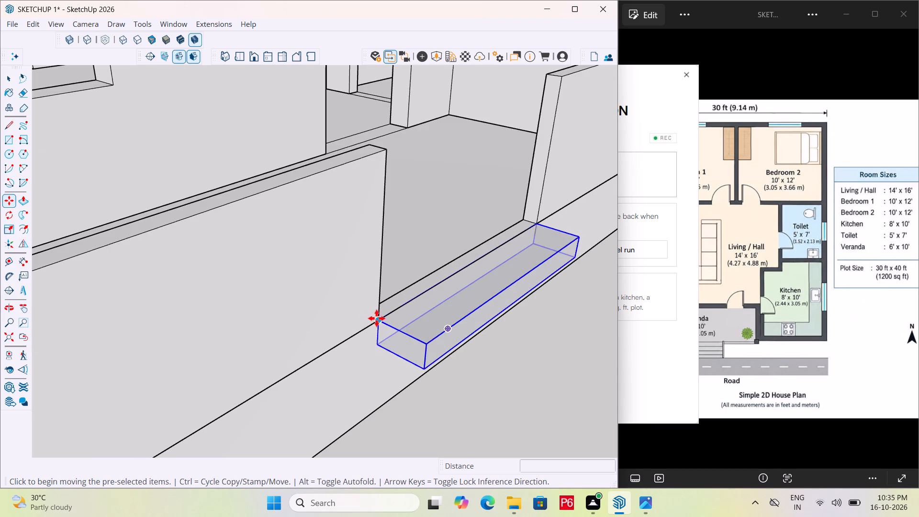
click(380, 320)
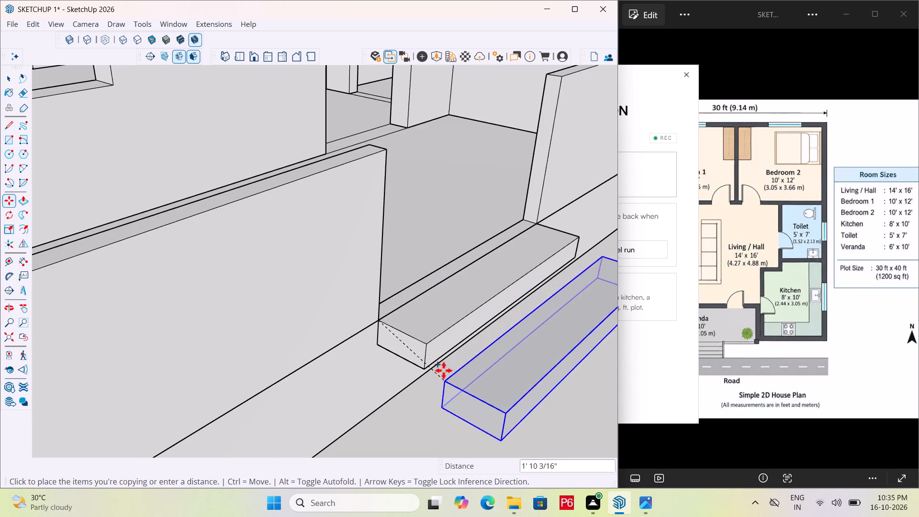
click(426, 371)
Add two more step copies, each placed corner to corner below and in front of the previous one.
scroll(367, 268, down, 5)
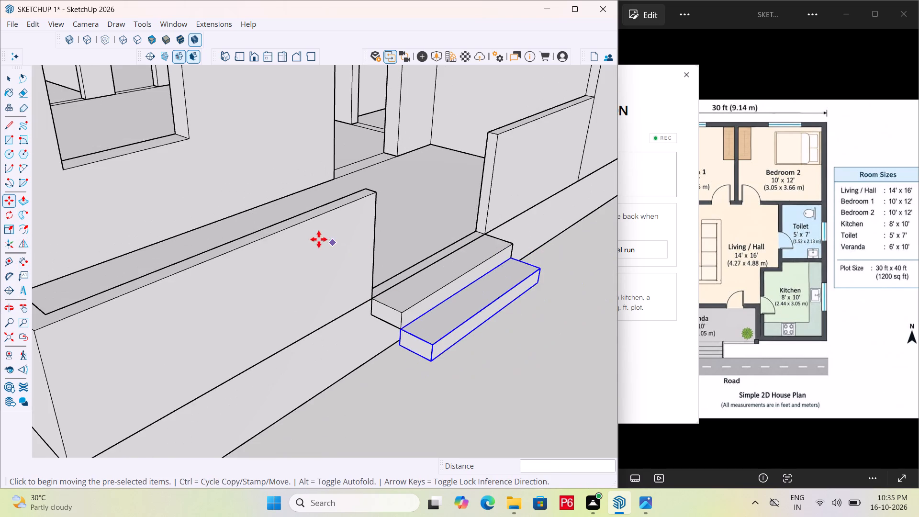
scroll(391, 320, down, 2)
middle_drag(390, 319, 461, 313)
scroll(461, 312, up, 3)
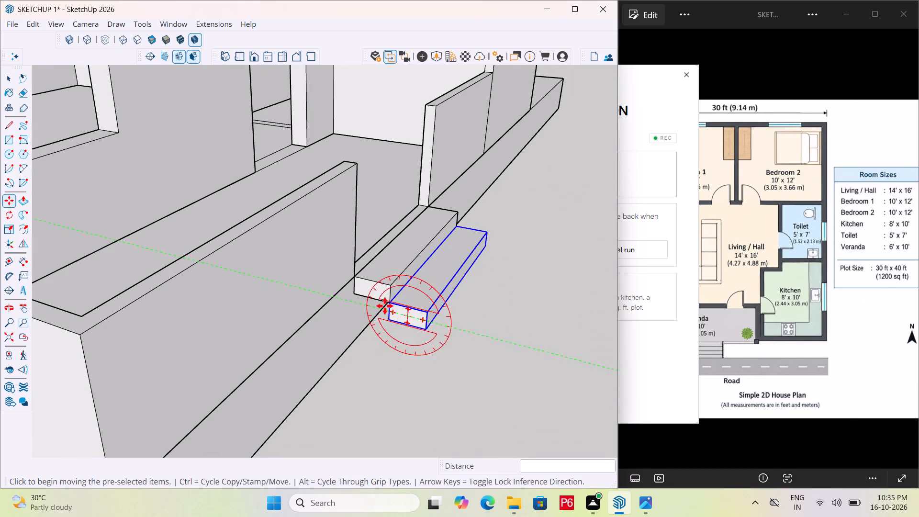
click(390, 302)
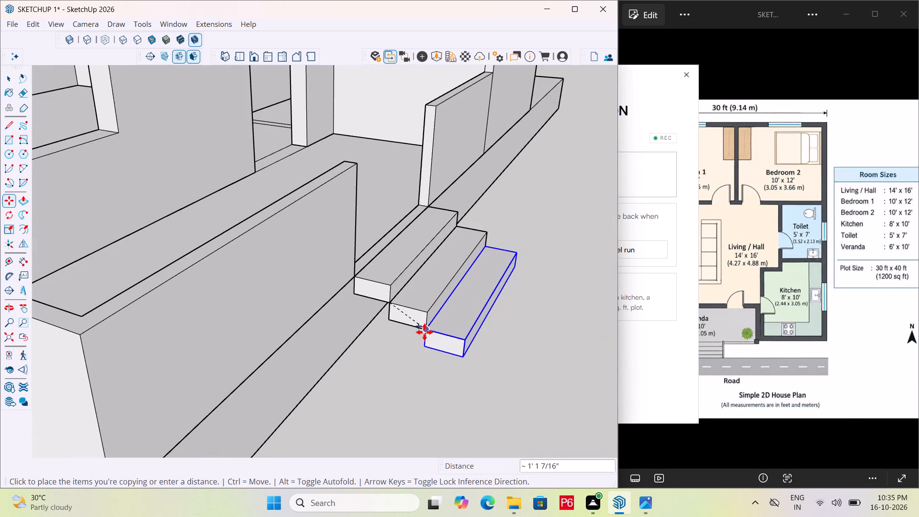
double_click(427, 332)
click(429, 330)
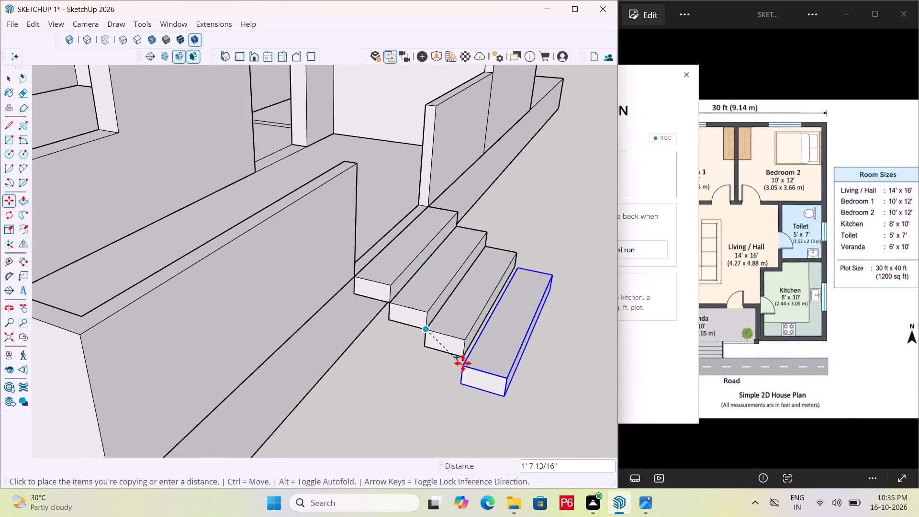
click(465, 358)
Examine the stair flight from the side to check the steps against the house base and ground level.
scroll(335, 285, down, 10)
middle_drag(430, 332, 282, 144)
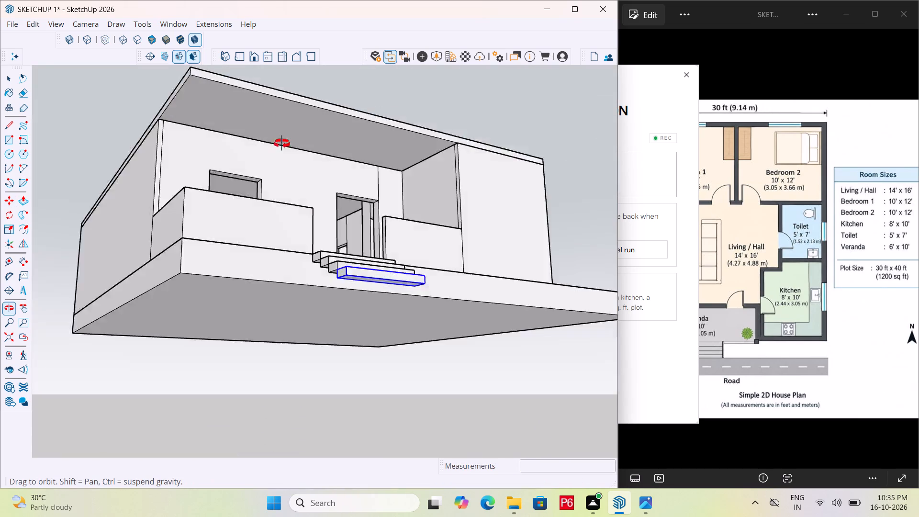
middle_drag(282, 144, 538, 213)
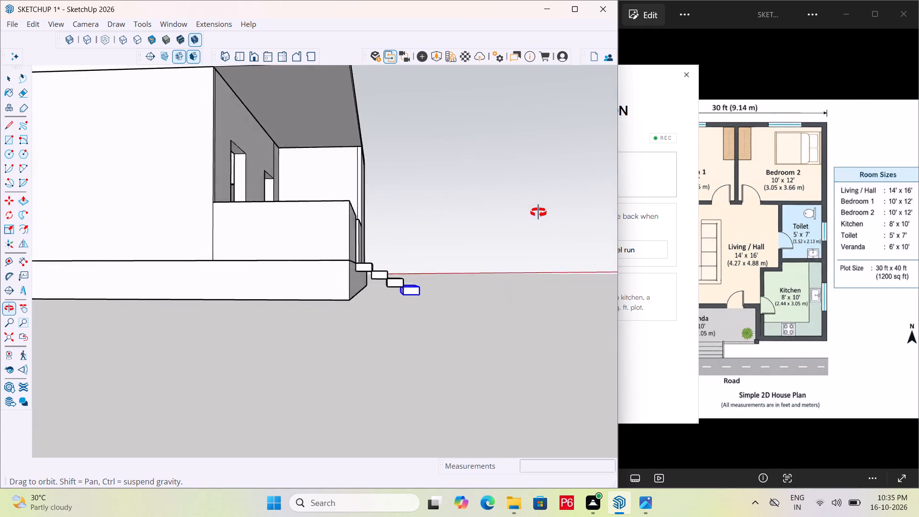
middle_drag(538, 213, 541, 211)
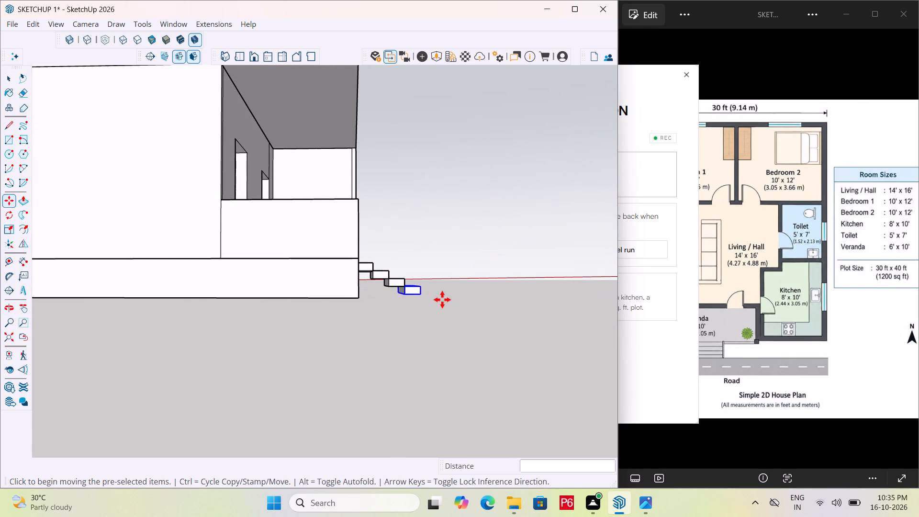
middle_drag(436, 301, 415, 311)
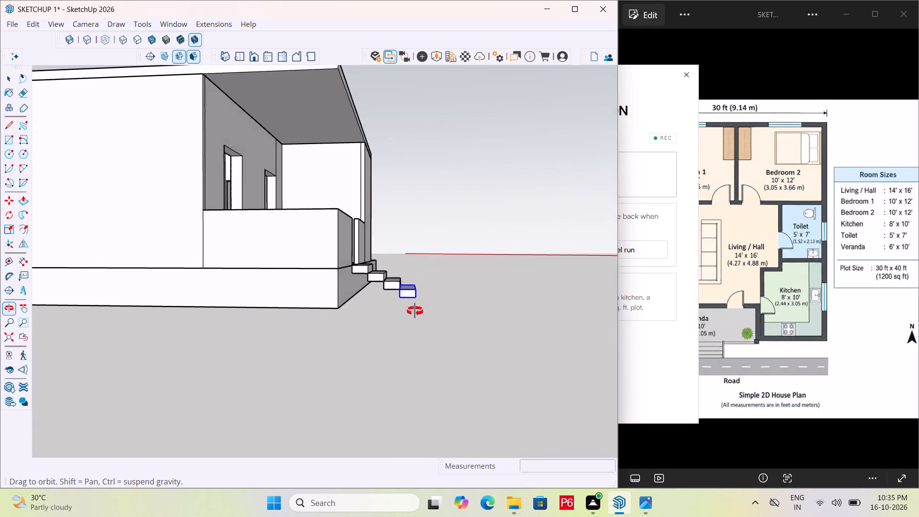
middle_drag(415, 311, 426, 290)
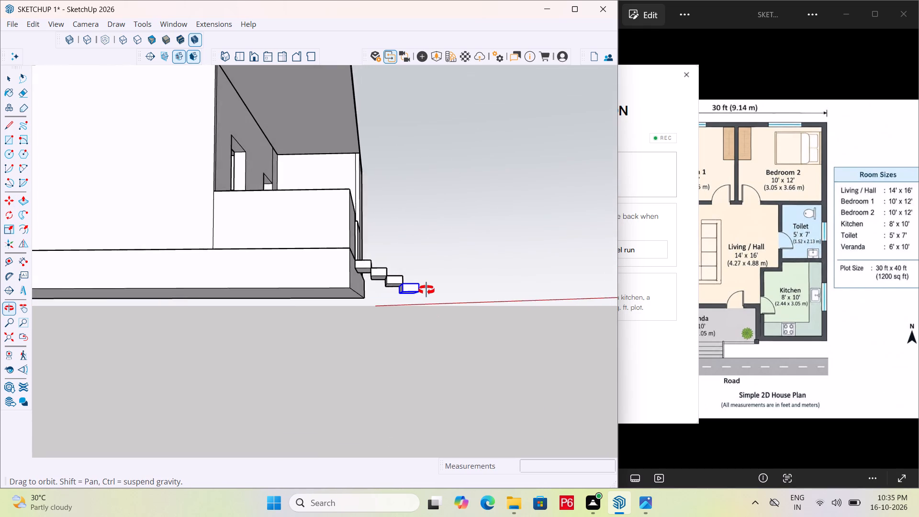
middle_drag(426, 290, 413, 304)
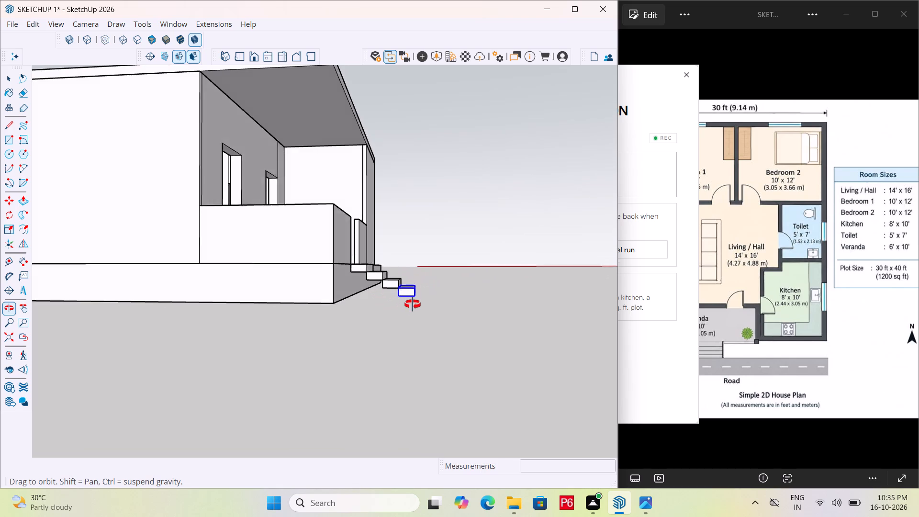
middle_drag(413, 304, 420, 301)
scroll(415, 303, up, 3)
middle_drag(389, 302, 416, 301)
Save the model and clear the selection of the lowest step.
key(space)
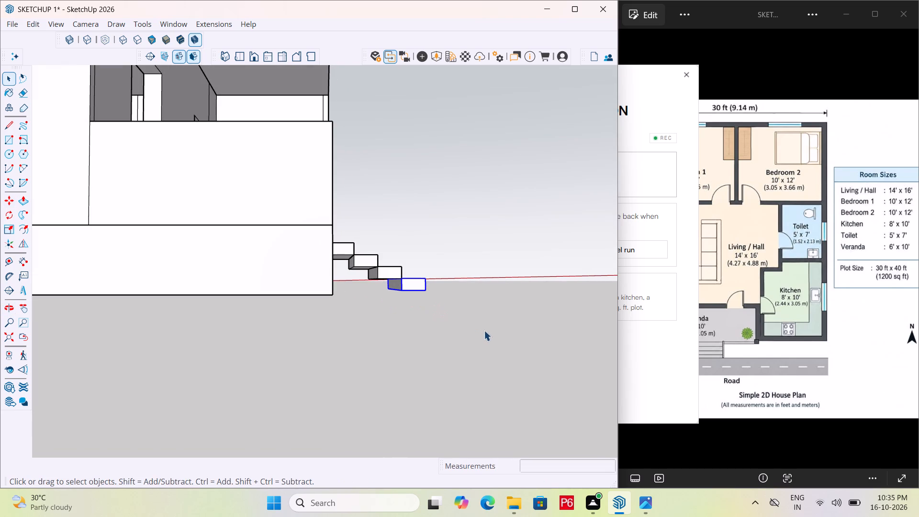
key(Escape)
key(ctrl+s)
key(ctrl+s)
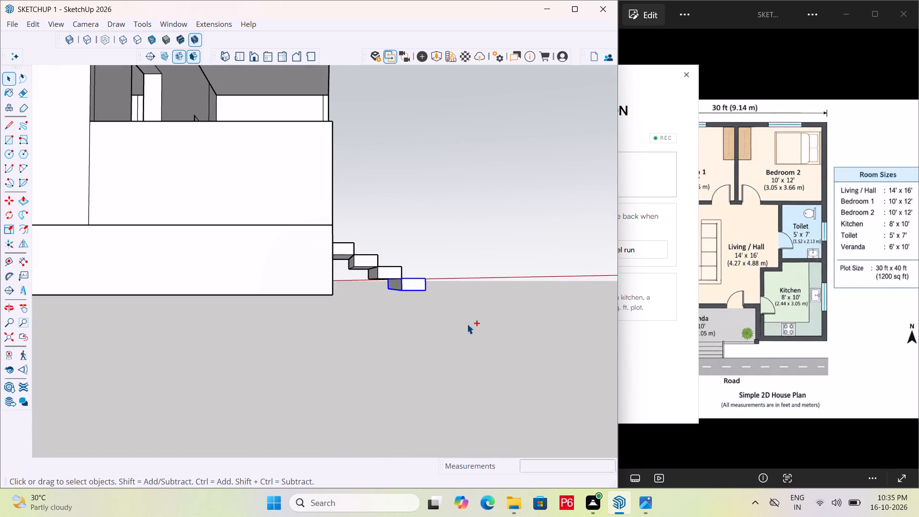
key(space)
double_click(467, 322)
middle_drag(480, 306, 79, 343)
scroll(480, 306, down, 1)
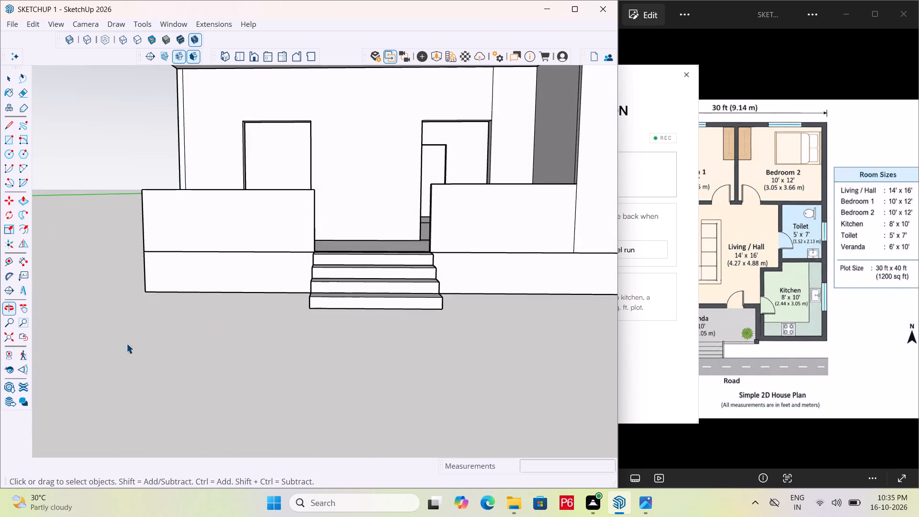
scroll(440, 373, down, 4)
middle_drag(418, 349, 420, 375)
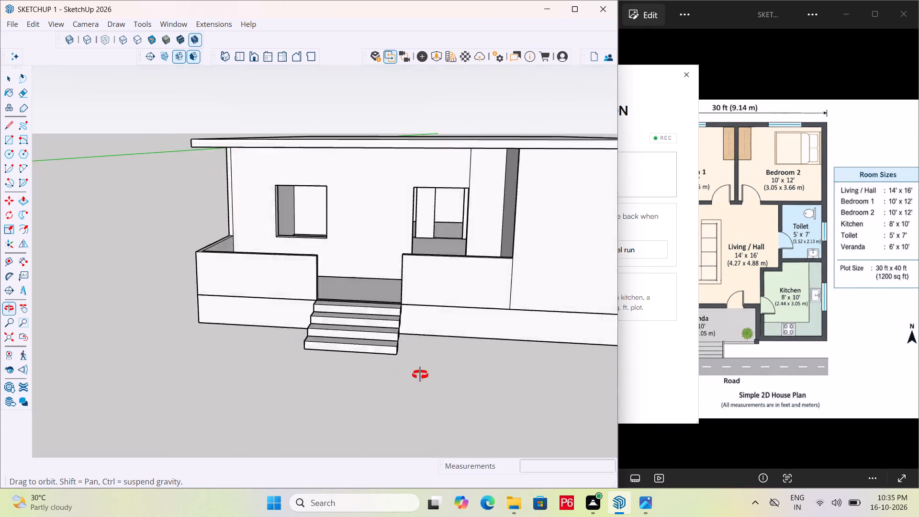
Examine the house, entrance steps and base from several sides against the 2D plan.
middle_drag(420, 375, 552, 365)
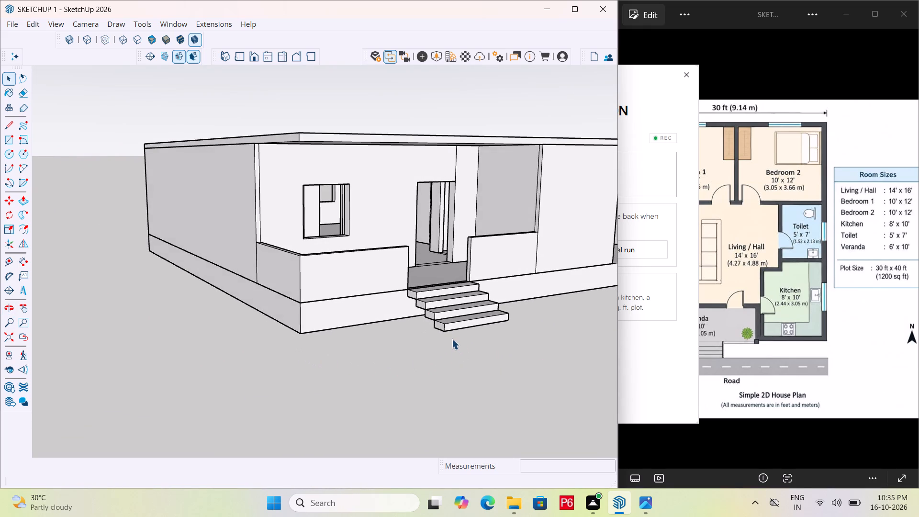
middle_drag(450, 339, 196, 339)
scroll(187, 317, down, 10)
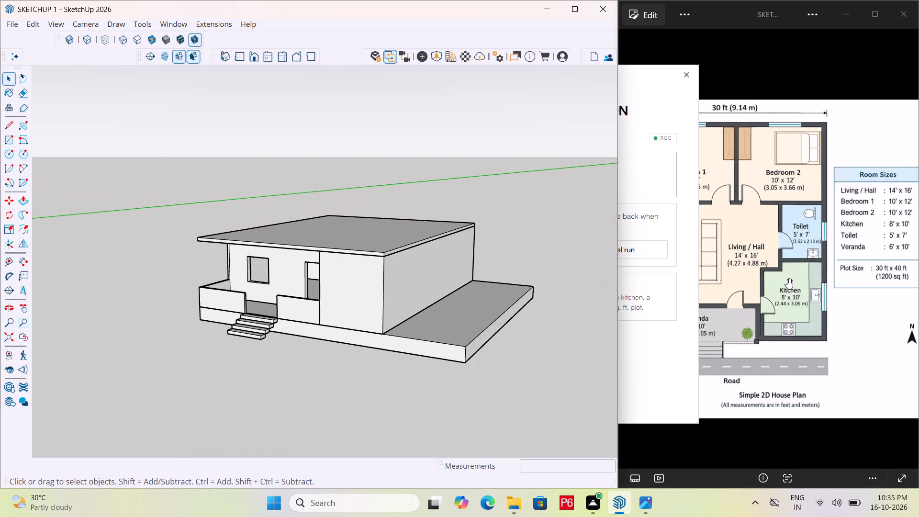
click(787, 279)
scroll(309, 333, down, 4)
middle_drag(299, 333, 646, 325)
middle_drag(275, 318, 265, 354)
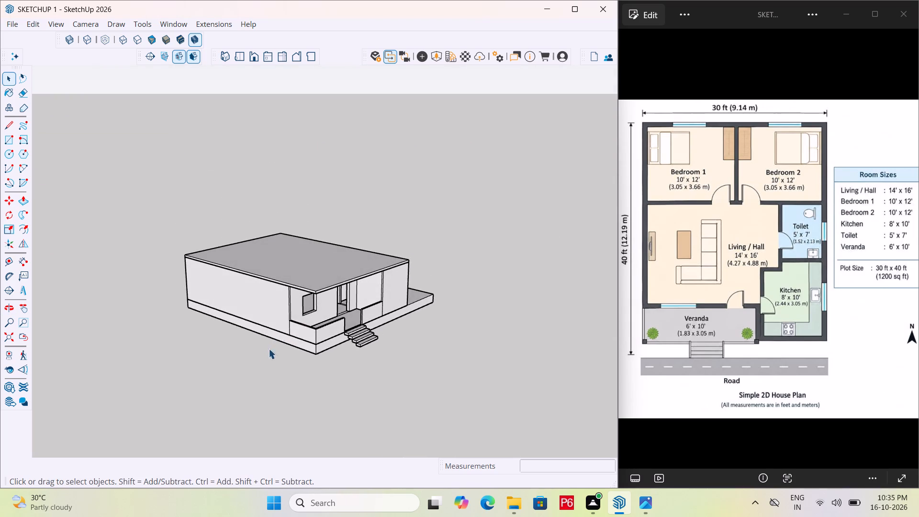
scroll(279, 226, up, 5)
scroll(451, 261, down, 1)
middle_drag(476, 271, 180, 280)
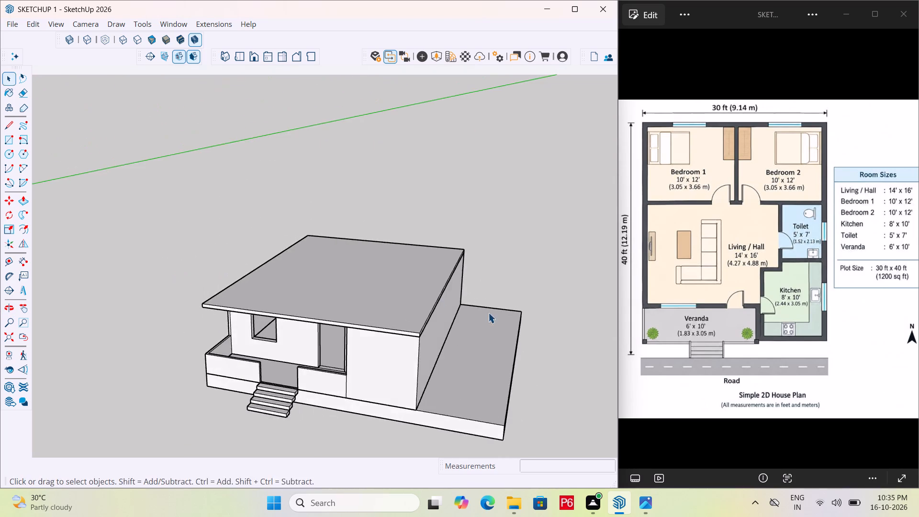
middle_drag(488, 313, 382, 281)
scroll(353, 281, down, 4)
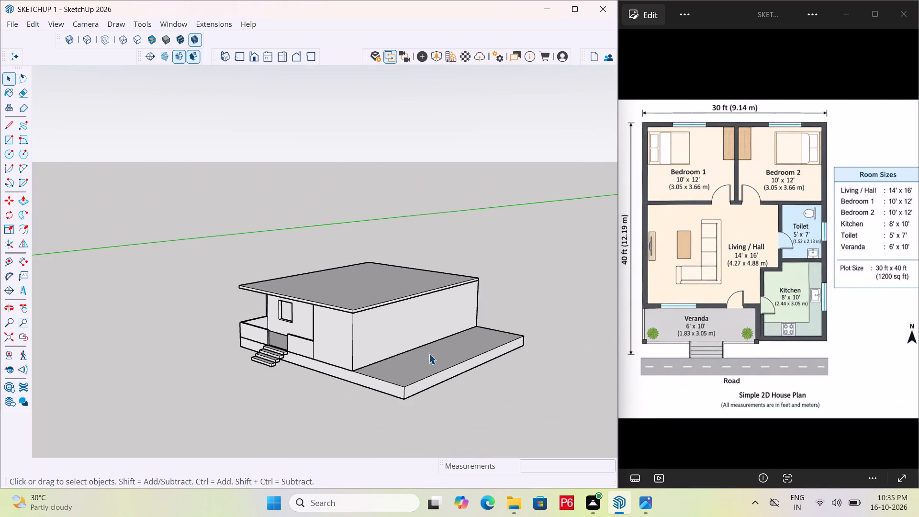
Push the base's projecting side face inward about 10' 9" until flush with the house's side wall, and save the model.
middle_drag(428, 390, 410, 385)
scroll(428, 390, up, 4)
click(389, 371)
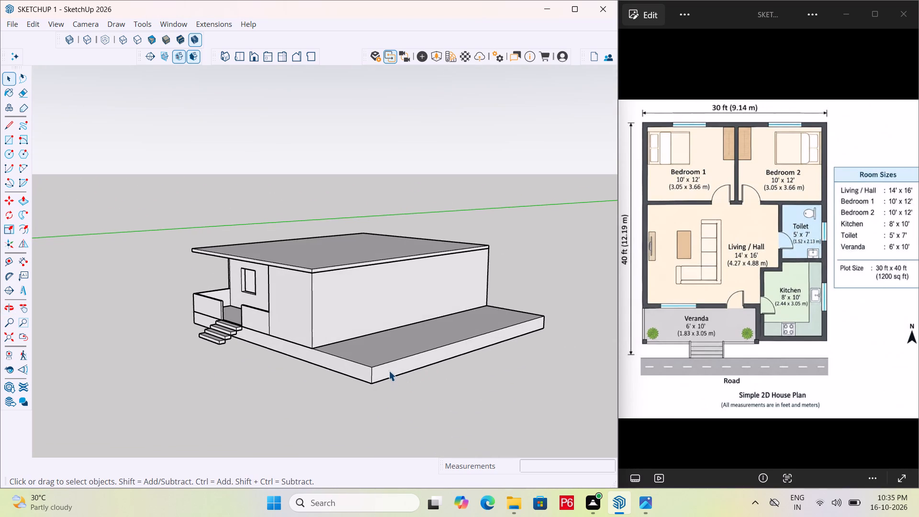
click(377, 371)
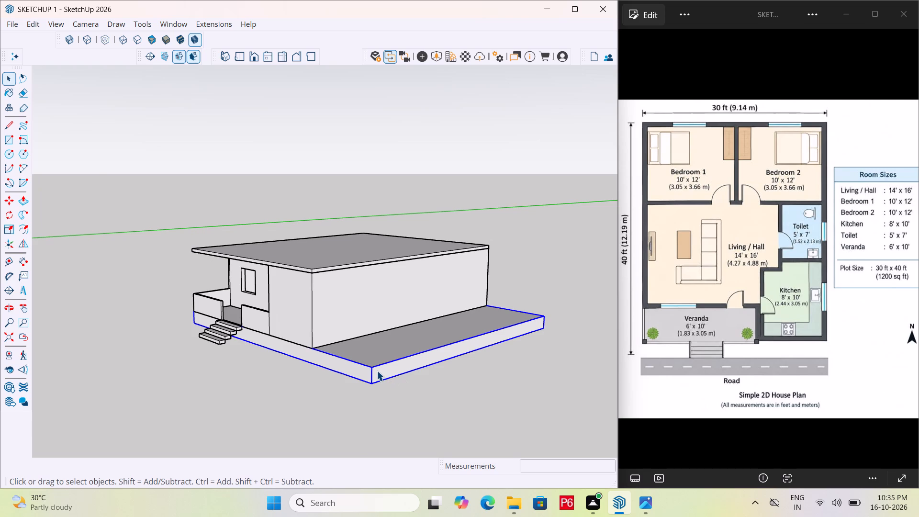
click(377, 371)
click(382, 371)
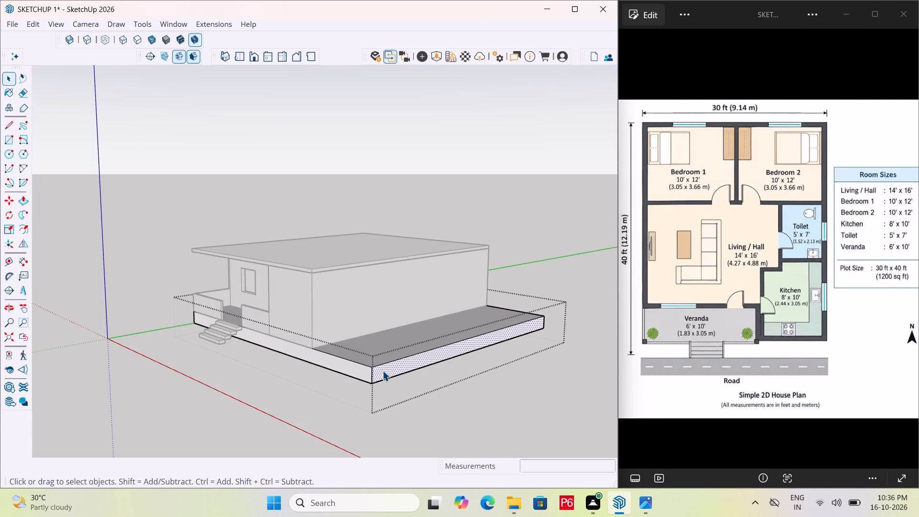
key(p)
click(383, 371)
click(341, 319)
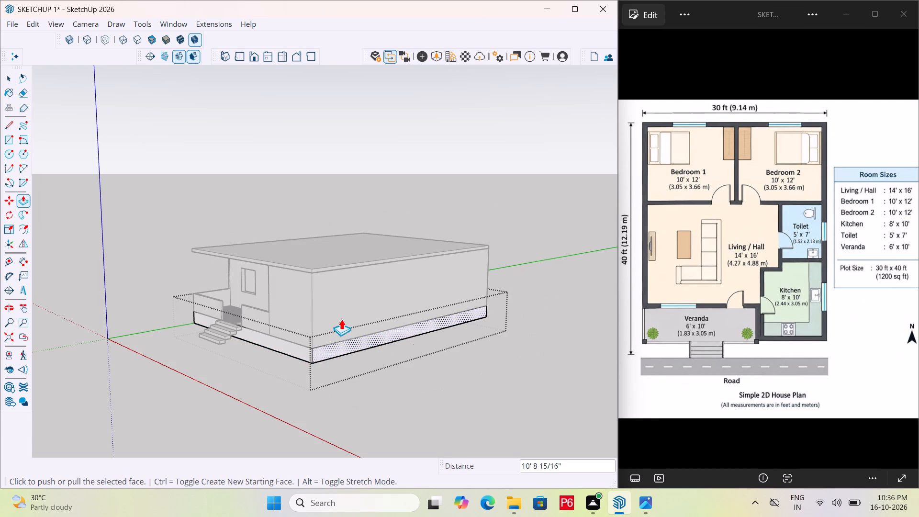
key(ctrl+s)
key(ctrl+s)
key(ctrl+s)
key(ctrl+s)
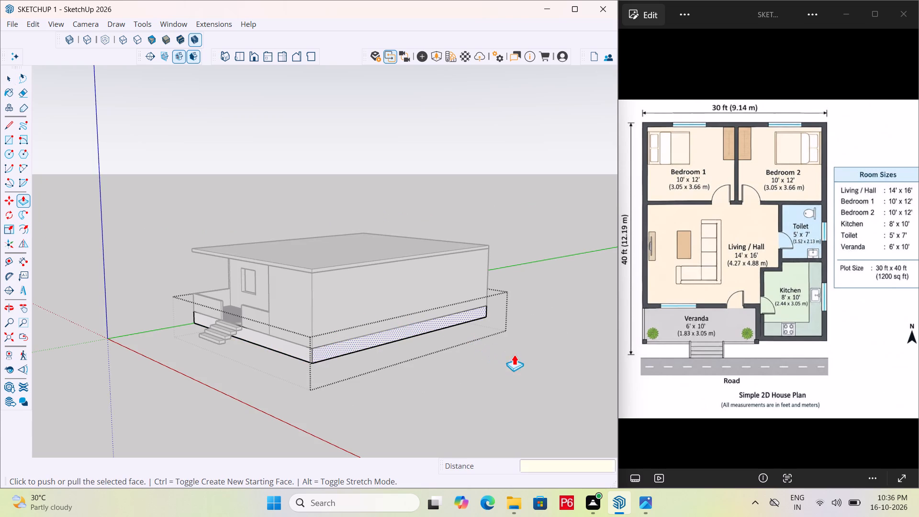
key(space)
click(515, 354)
Examine the walls, base edge and entrance steps from the front corner of the house.
scroll(341, 316, down, 3)
middle_drag(339, 316, 610, 318)
middle_drag(258, 321, 327, 349)
scroll(333, 347, up, 3)
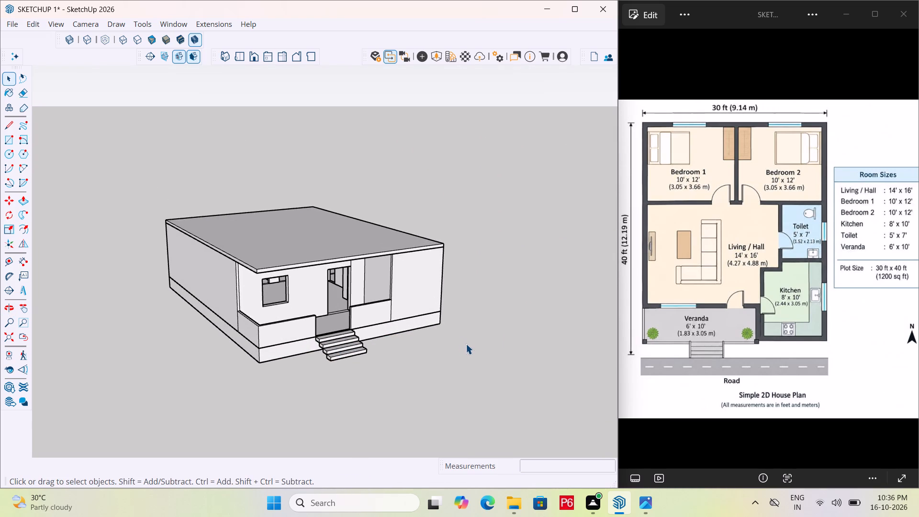
click(426, 288)
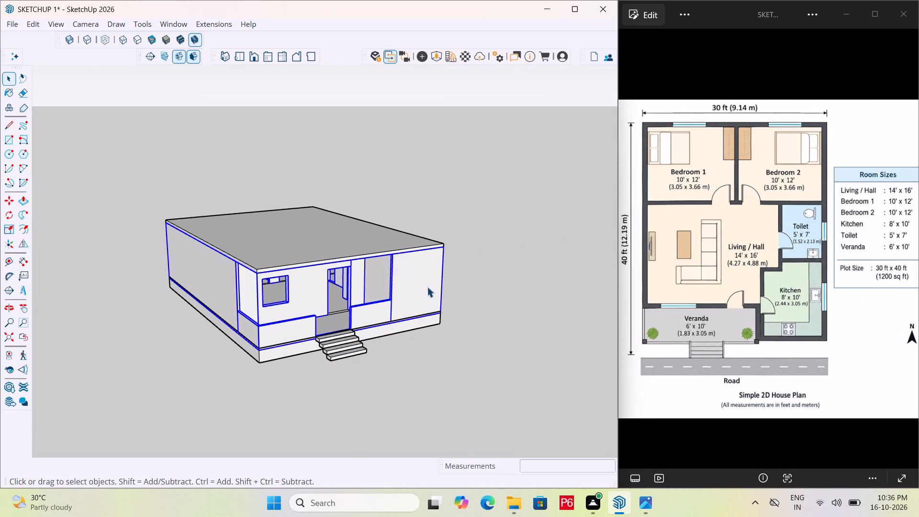
scroll(249, 346, up, 12)
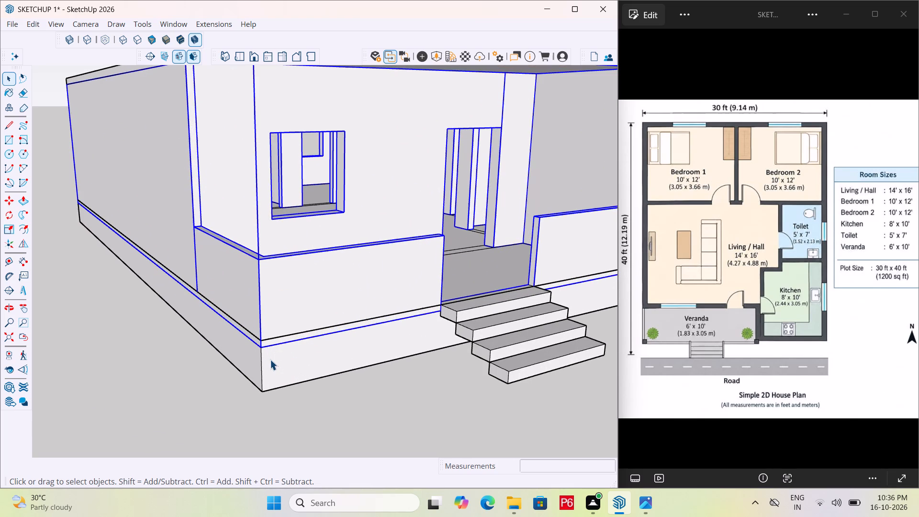
scroll(284, 372, down, 6)
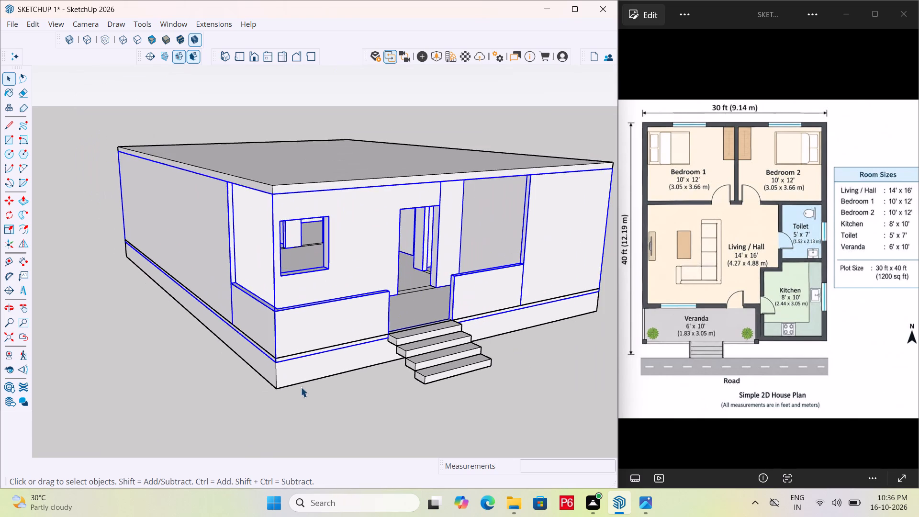
scroll(449, 315, down, 6)
key(Escape)
scroll(415, 341, down, 2)
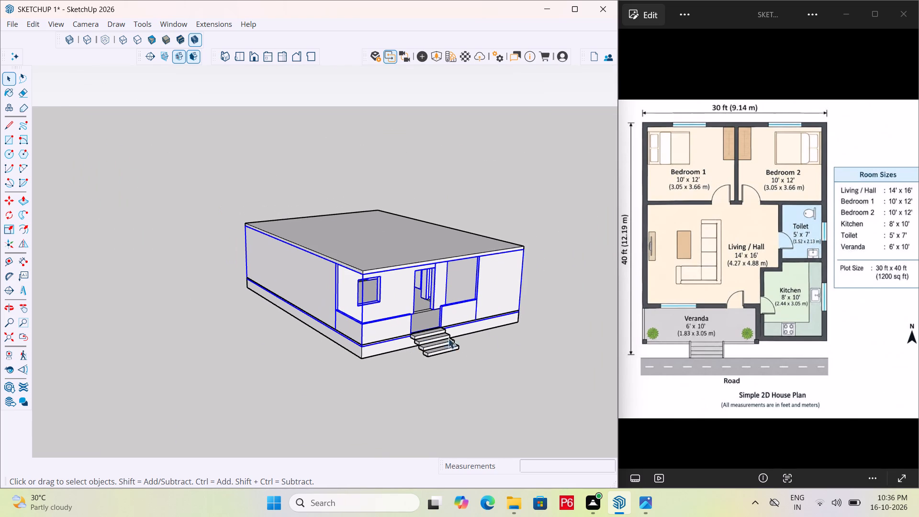
click(551, 332)
middle_drag(516, 303, 415, 305)
scroll(516, 302, down, 1)
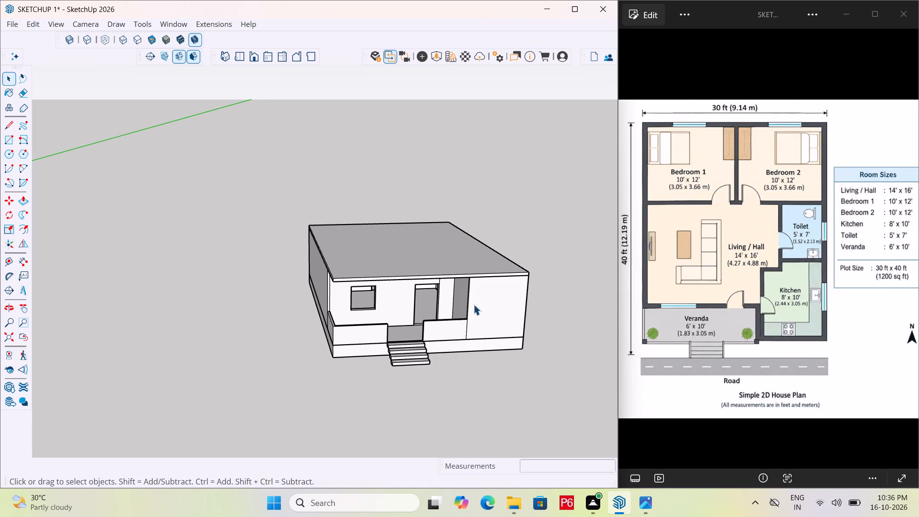
Turn on the display of section planes and place a horizontal section plane on the roof's top face.
scroll(324, 259, down, 5)
middle_drag(338, 277, 368, 303)
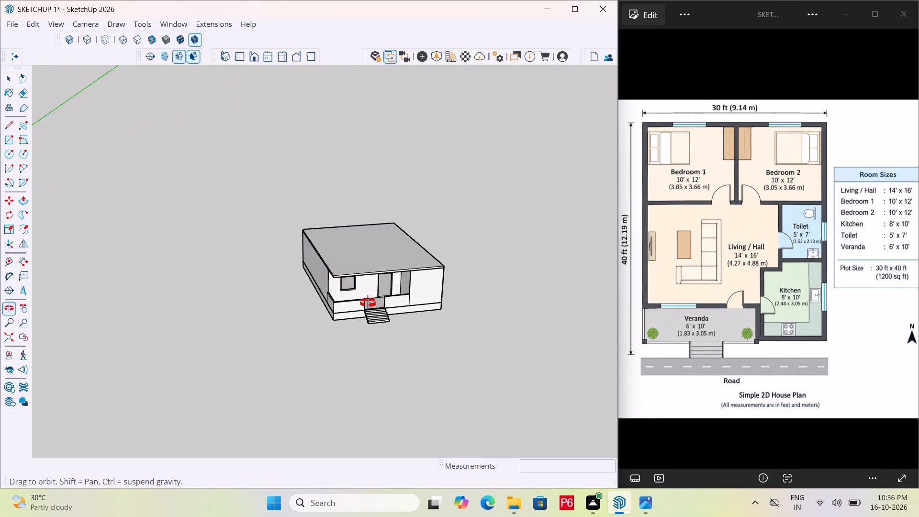
middle_drag(368, 303, 366, 327)
middle_drag(474, 241, 397, 363)
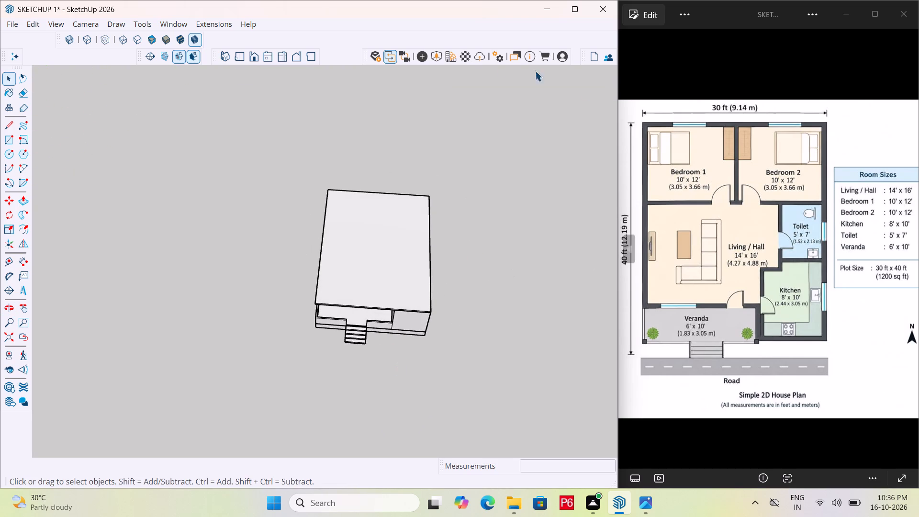
middle_drag(362, 206, 398, 211)
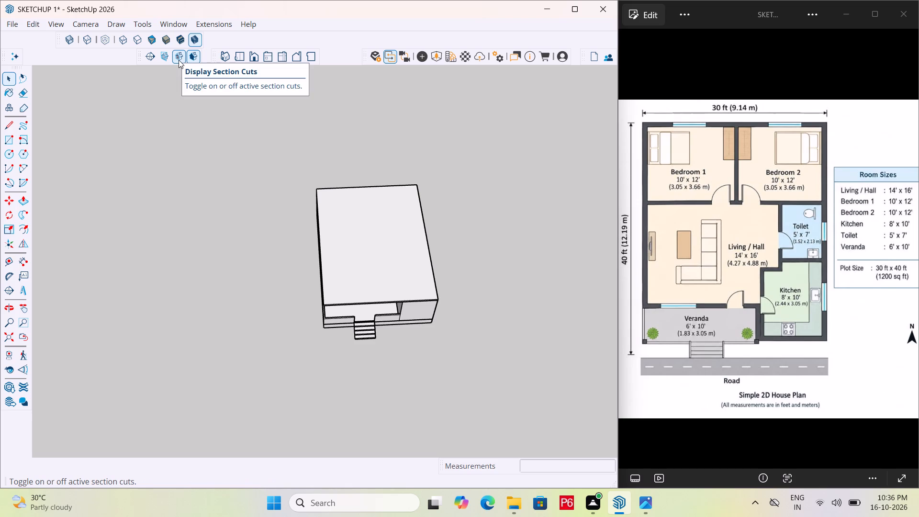
click(167, 57)
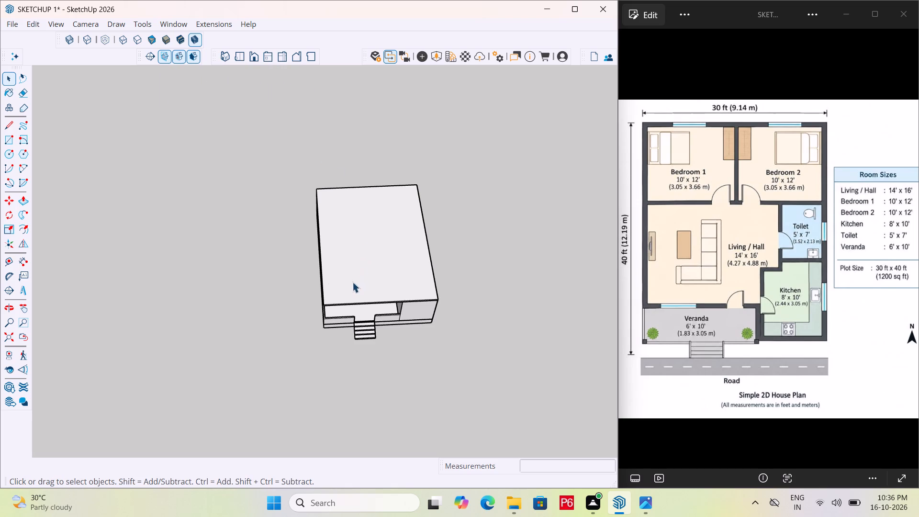
click(150, 58)
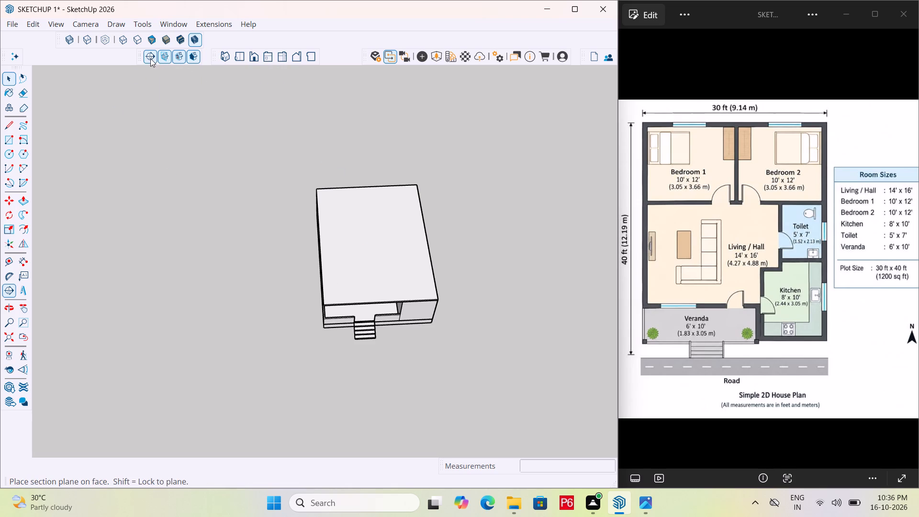
click(378, 243)
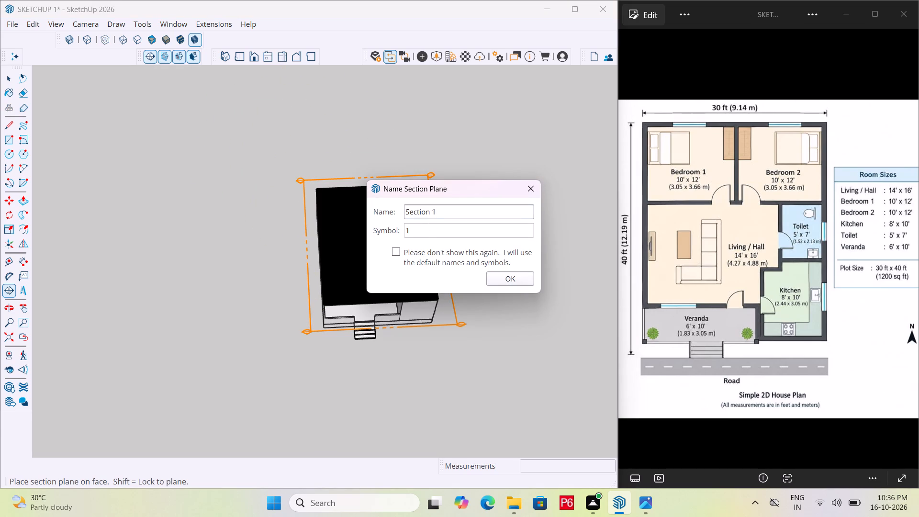
Name the new section plane 111.
key(BackSpace)
key(BackSpace)
key(BackSpace)
key(BackSpace)
key(BackSpace)
key(BackSpace)
key(BackSpace)
key(BackSpace)
key(BackSpace)
key(BackSpace)
key(BackSpace)
key(BackSpace)
key(BackSpace)
key(BackSpace)
key(BackSpace)
key(1)
key(1)
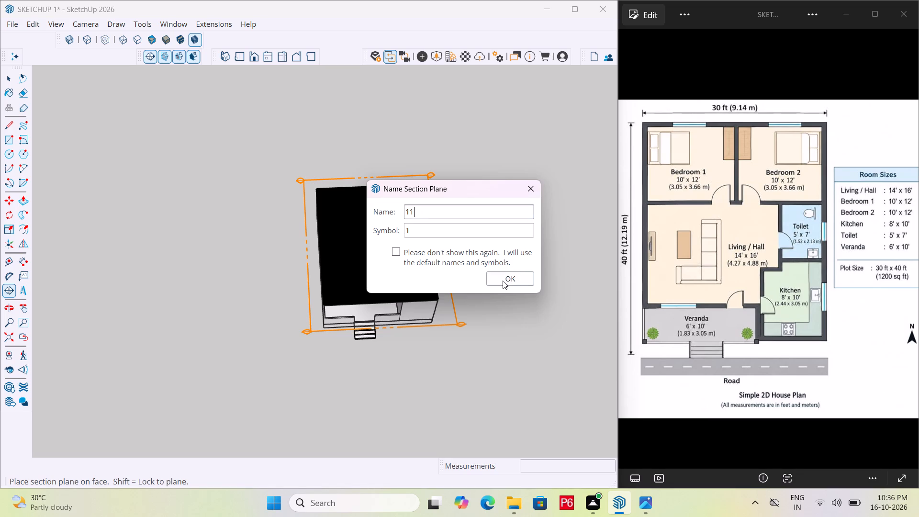
key(1)
click(502, 281)
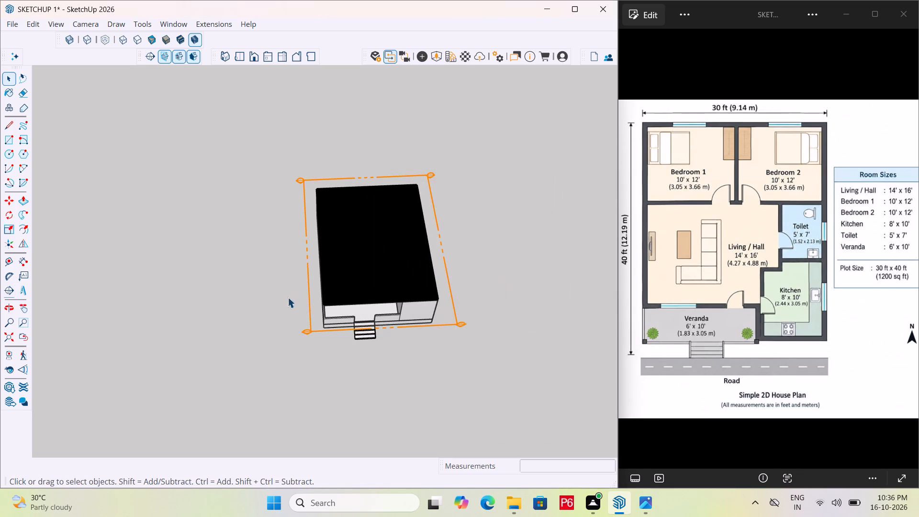
Move the section plane down about 4' 6" along the blue axis so it cuts through the walls.
middle_drag(293, 318, 429, 181)
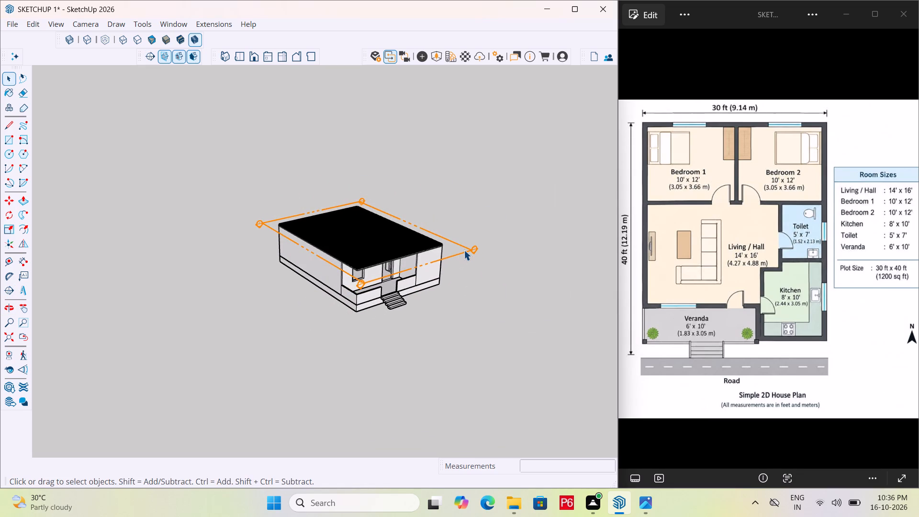
click(464, 250)
text(M M)
click(464, 250)
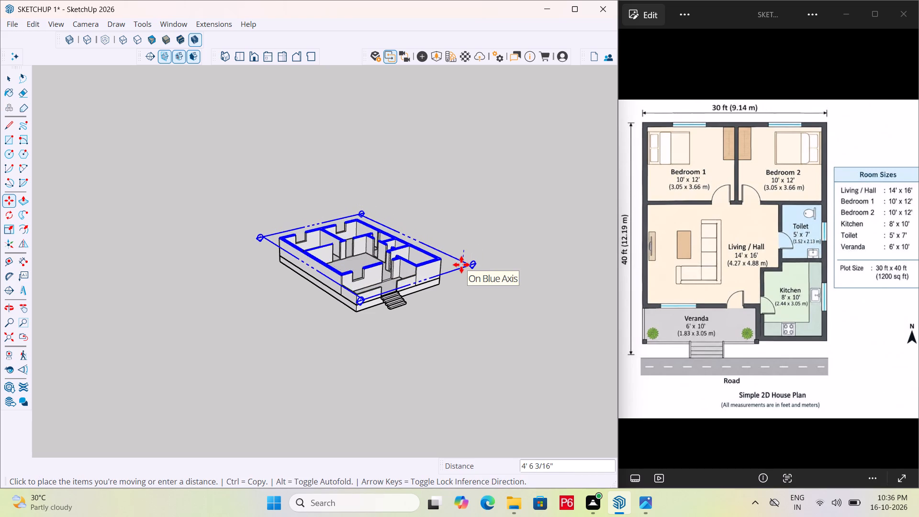
double_click(461, 266)
Examine the cut-open room layout, set the view to top, and clear the section plane selection.
middle_drag(457, 226, 413, 262)
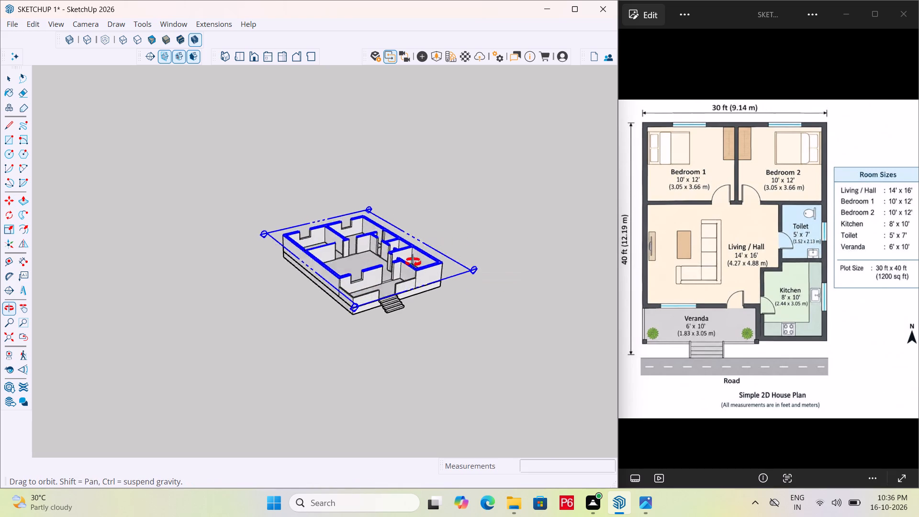
middle_drag(413, 262, 308, 379)
middle_drag(327, 275, 350, 398)
middle_drag(373, 262, 342, 301)
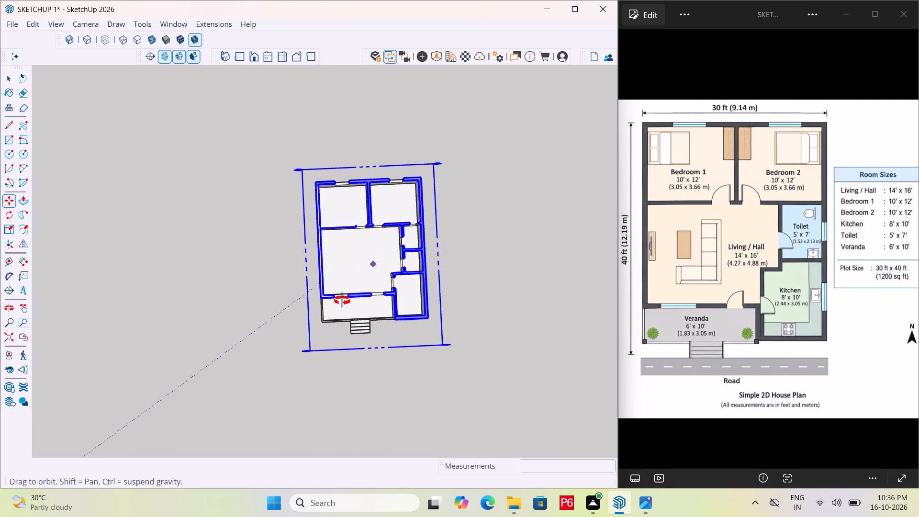
middle_drag(342, 301, 296, 259)
middle_drag(369, 236, 404, 174)
middle_drag(442, 267, 324, 254)
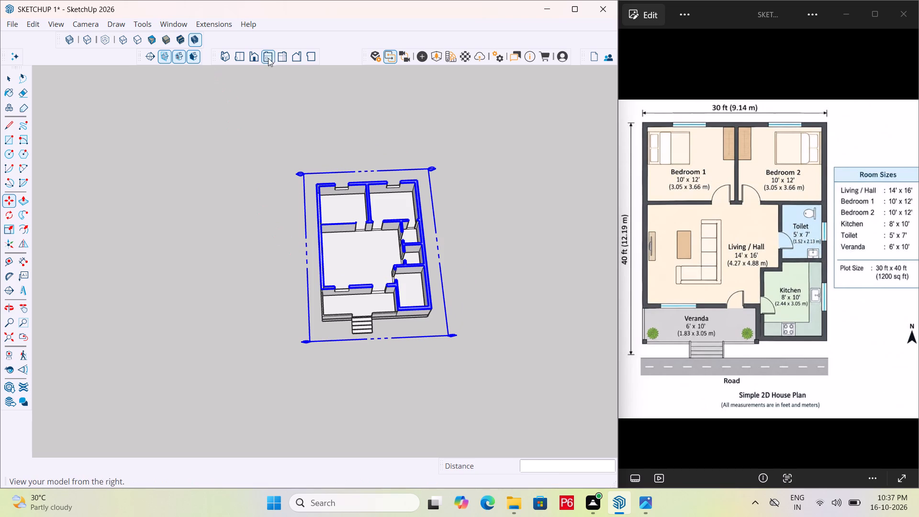
click(242, 60)
scroll(320, 295, up, 5)
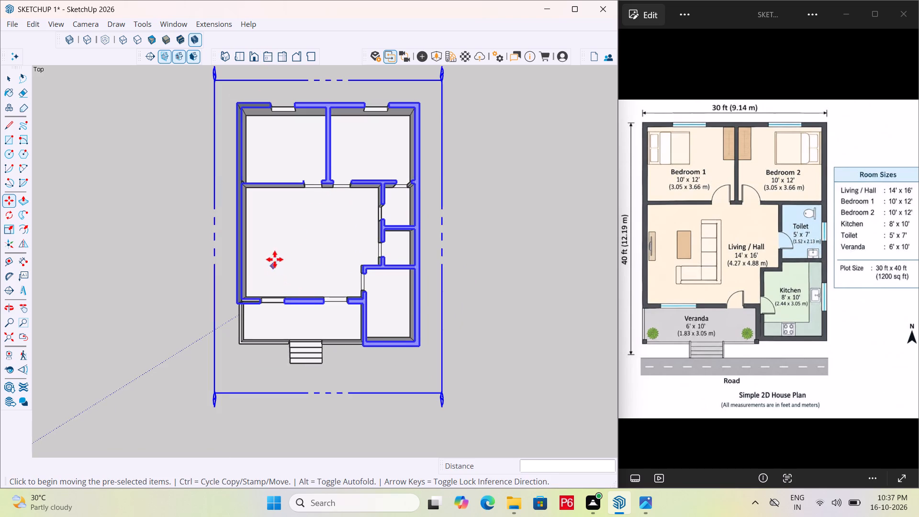
click(237, 61)
double_click(239, 59)
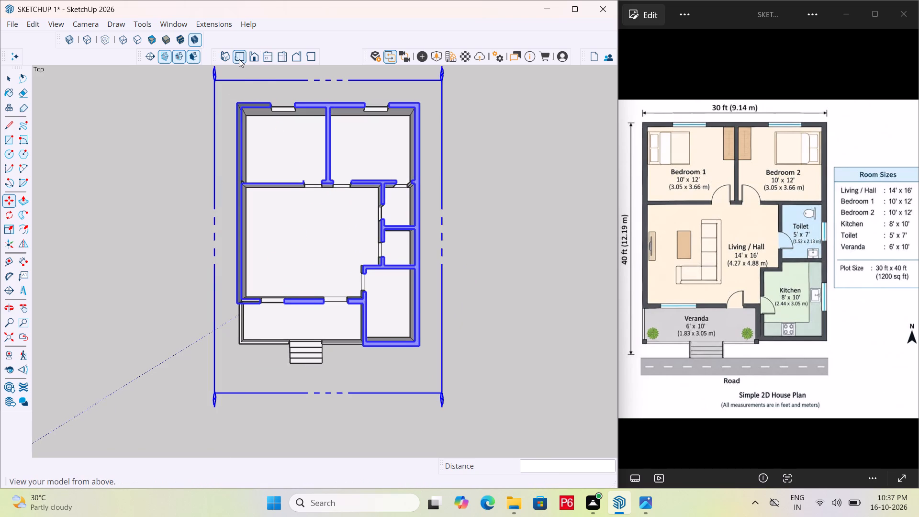
key(Escape)
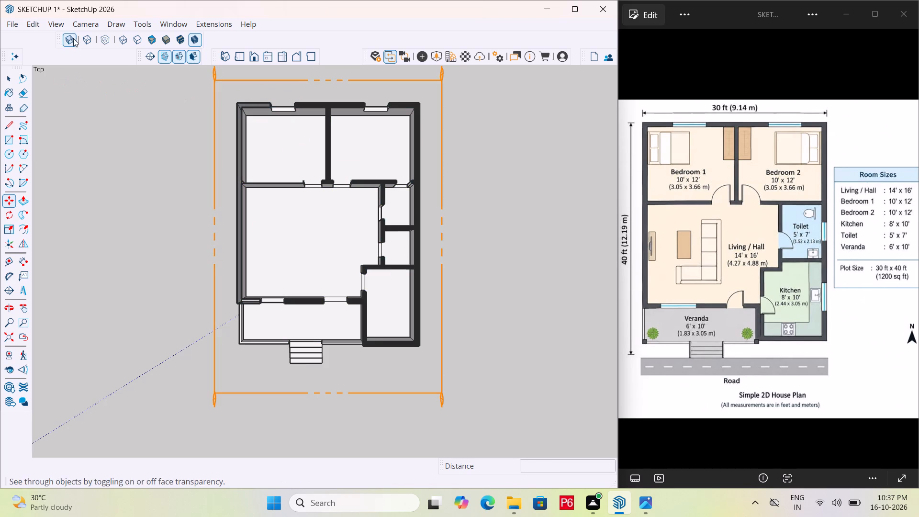
Draw a floor rectangle from Bedroom 1's outer inside corner to the wall corner where the hall meets the kitchen wall.
key(r)
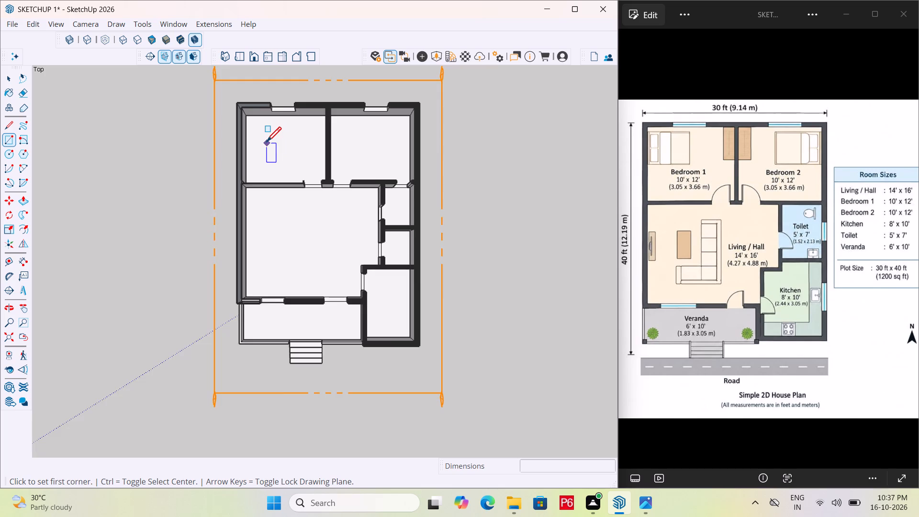
scroll(267, 143, up, 5)
middle_drag(277, 139, 255, 79)
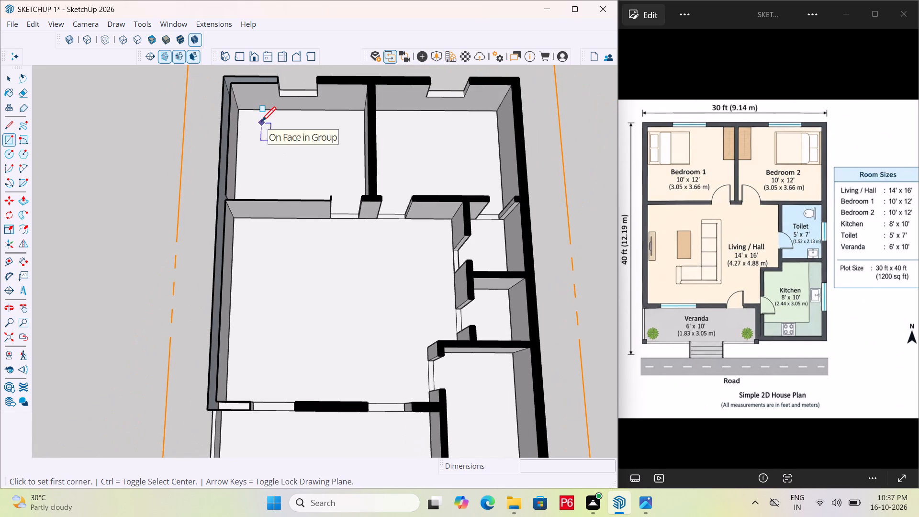
scroll(261, 123, up, 3)
click(235, 103)
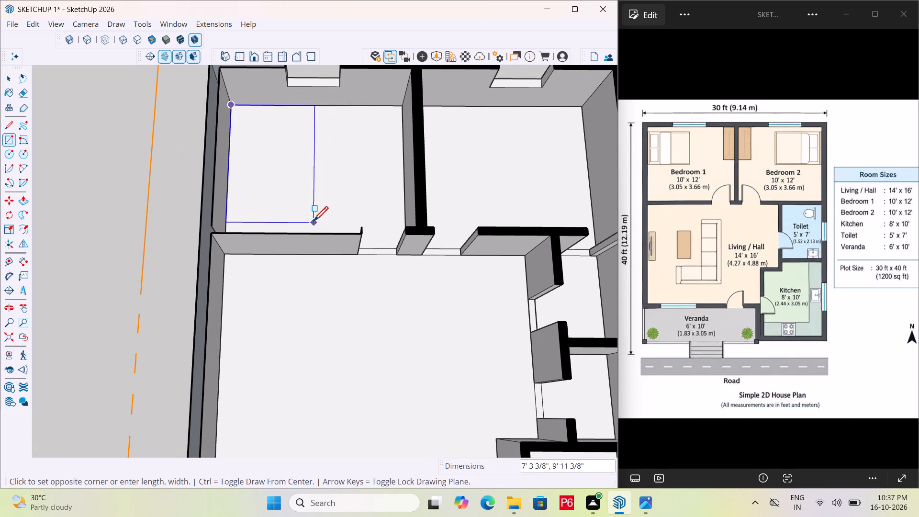
middle_drag(314, 223, 542, 255)
middle_drag(221, 180, 385, 145)
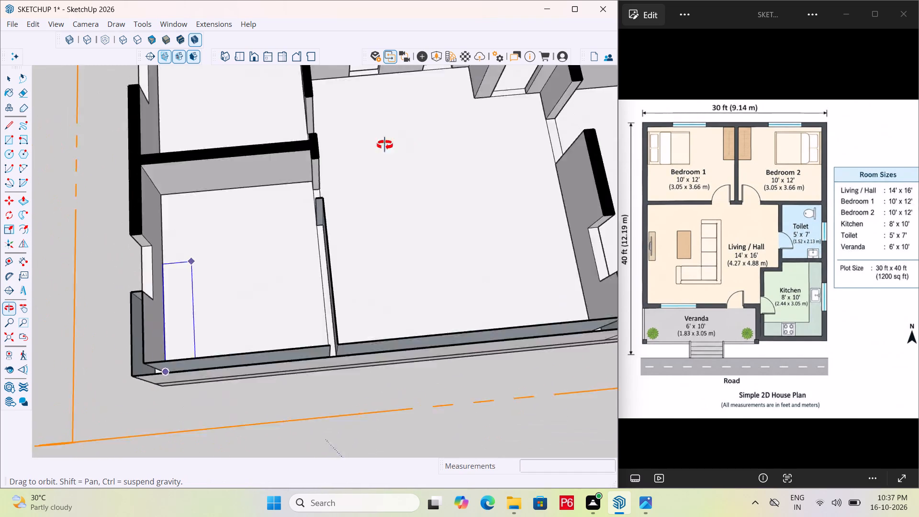
middle_drag(385, 145, 133, 177)
scroll(286, 167, down, 9)
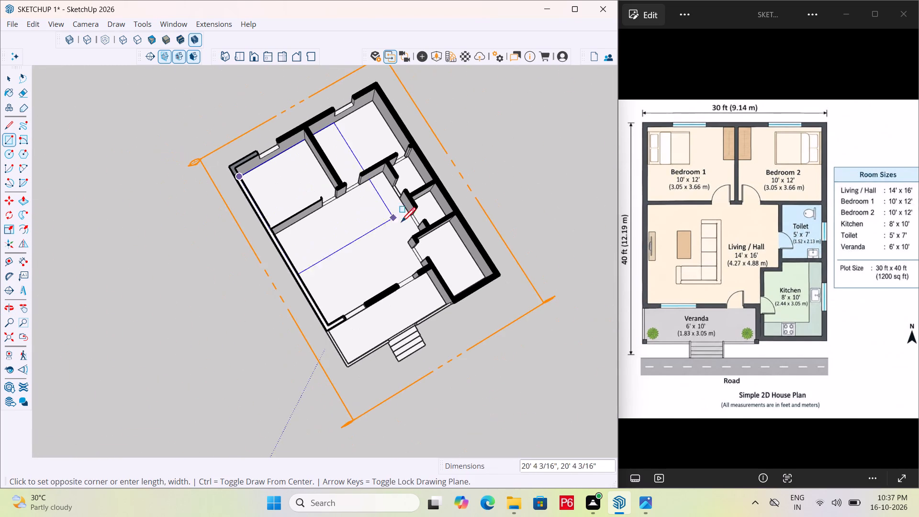
middle_drag(405, 228, 282, 221)
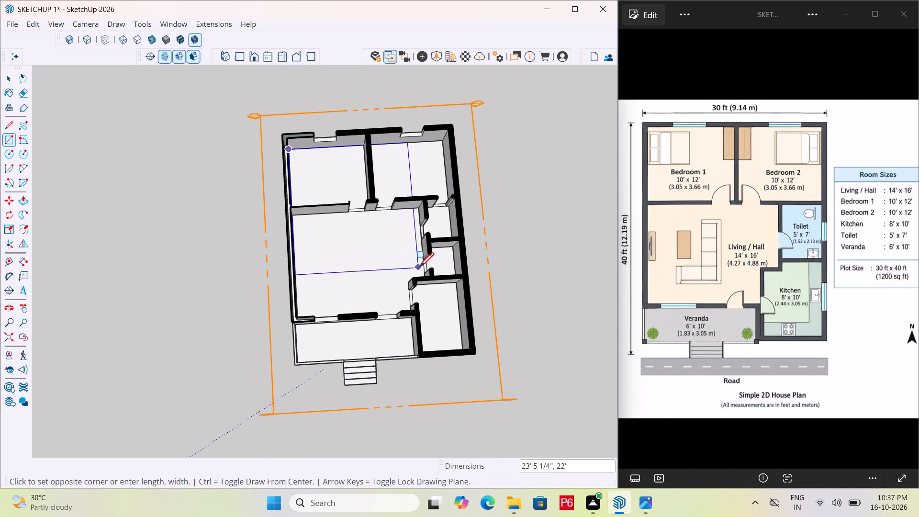
scroll(424, 272, up, 10)
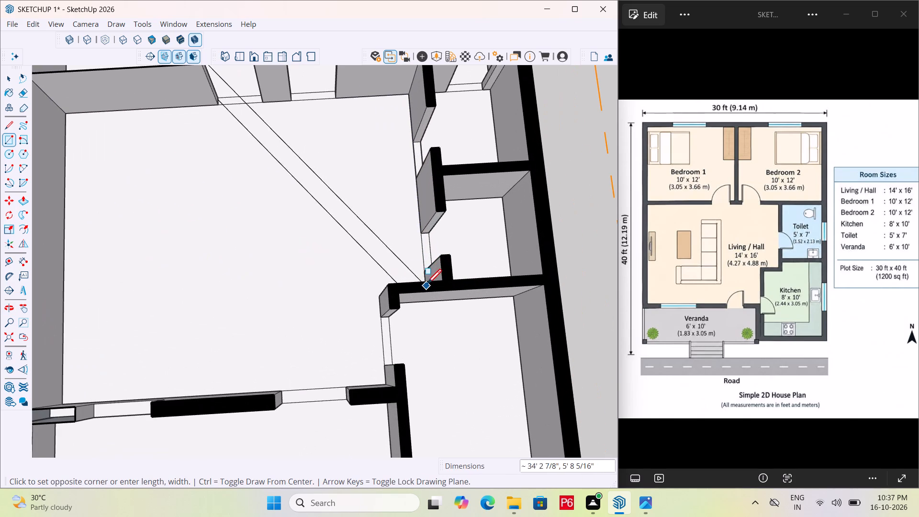
middle_drag(319, 278, 721, 227)
middle_drag(482, 217, 651, 269)
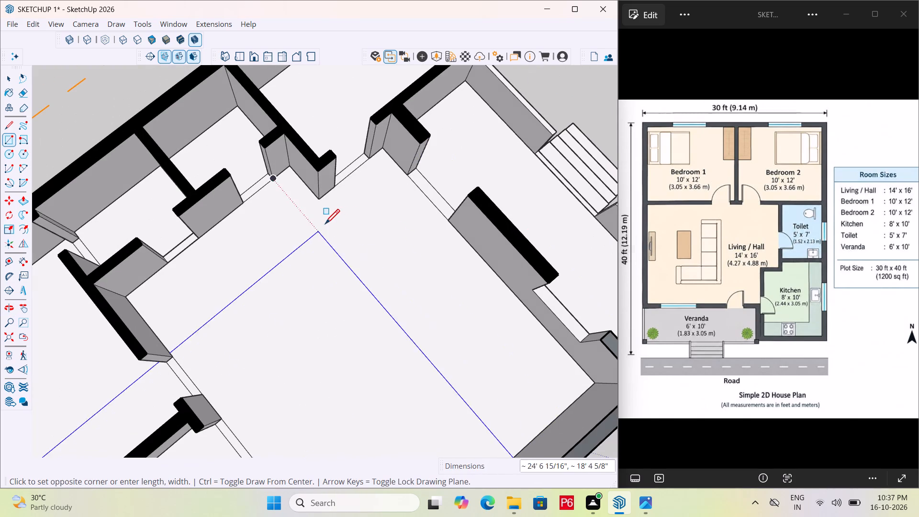
click(290, 165)
scroll(384, 205, down, 5)
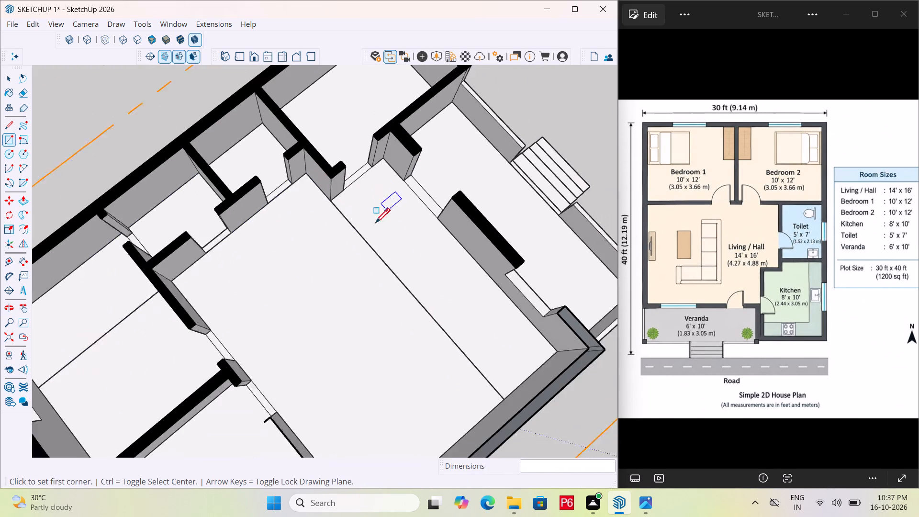
scroll(354, 216, down, 6)
scroll(473, 254, down, 1)
middle_drag(475, 257, 2, 283)
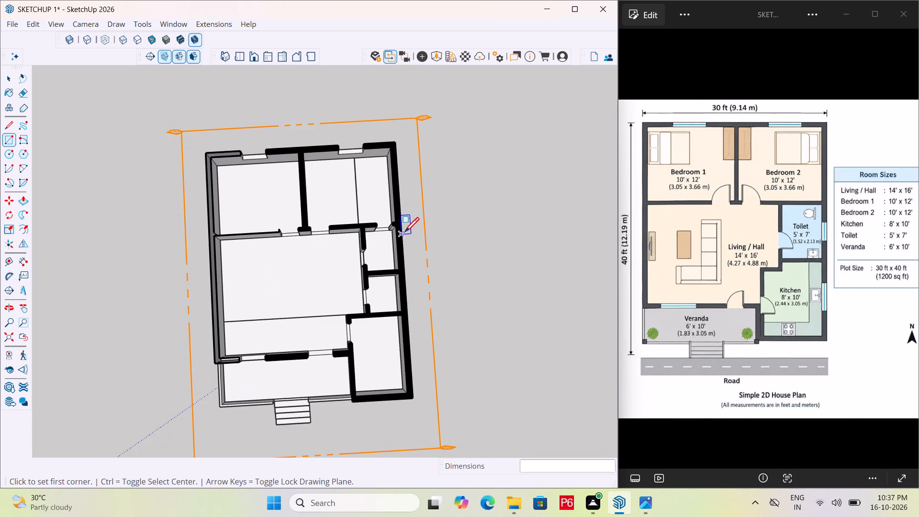
key(Escape)
key(Escape)
key(Escape)
key(space)
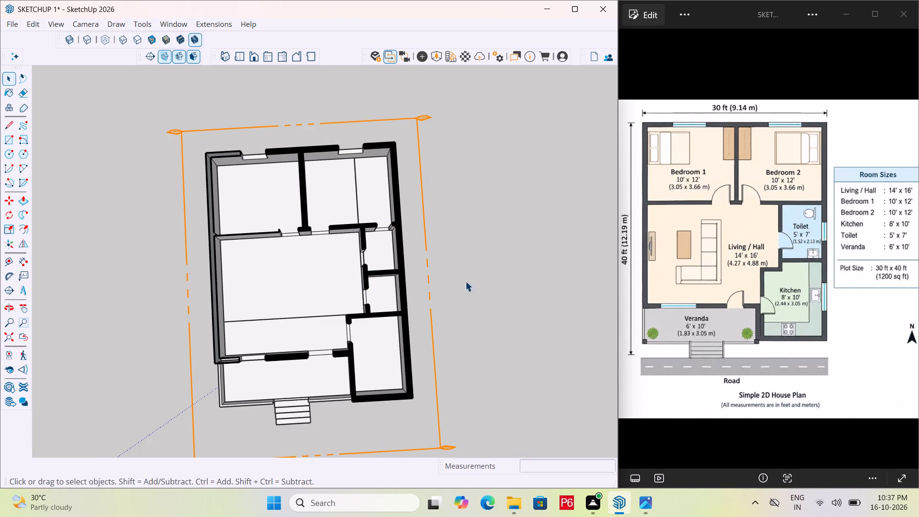
Select the new floor rectangle with its edges and make it a group.
middle_drag(316, 309, 455, 235)
click(340, 280)
double_click(327, 303)
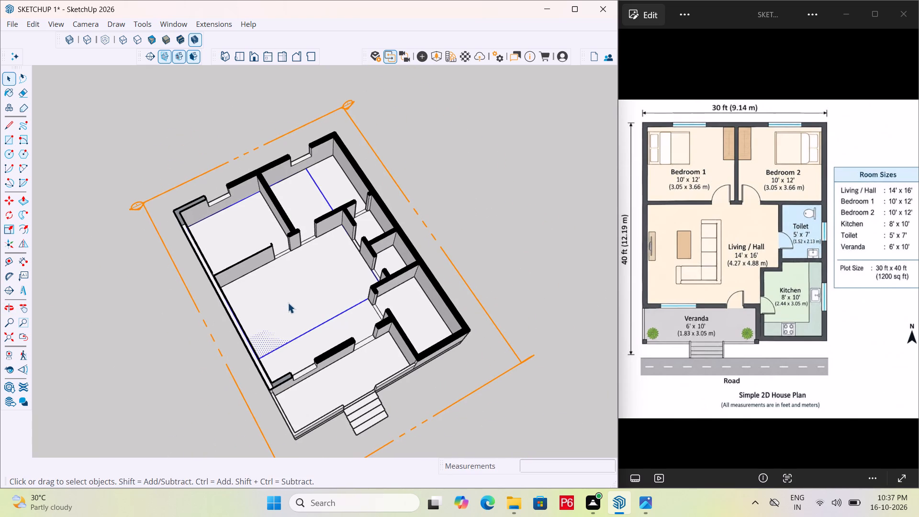
middle_drag(277, 321, 260, 218)
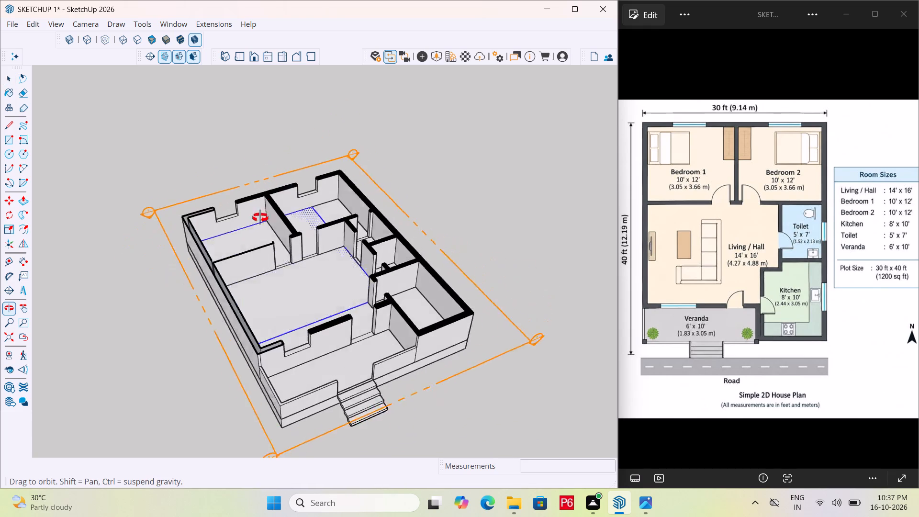
middle_drag(260, 218, 279, 310)
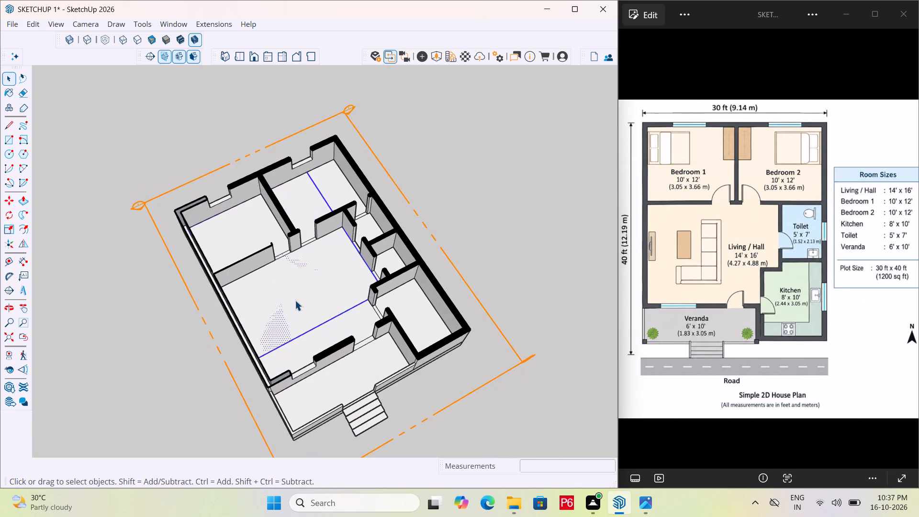
right_click(295, 300)
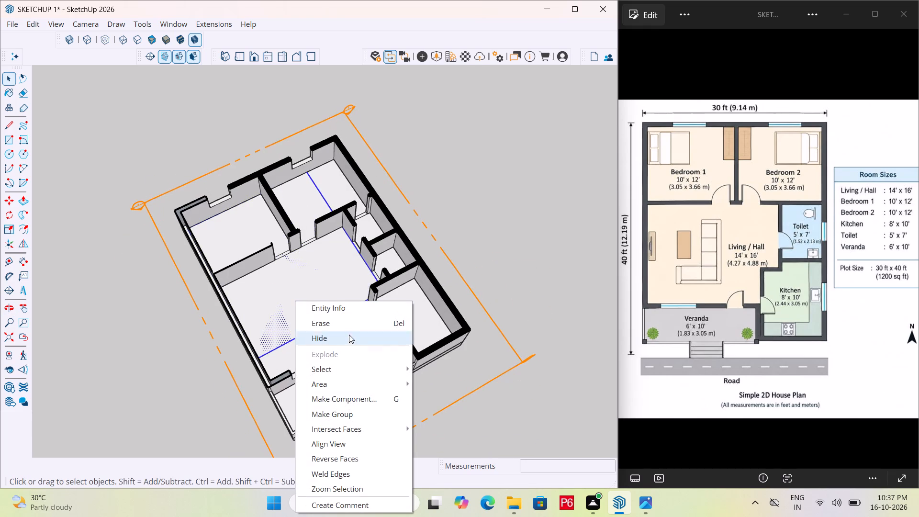
click(365, 415)
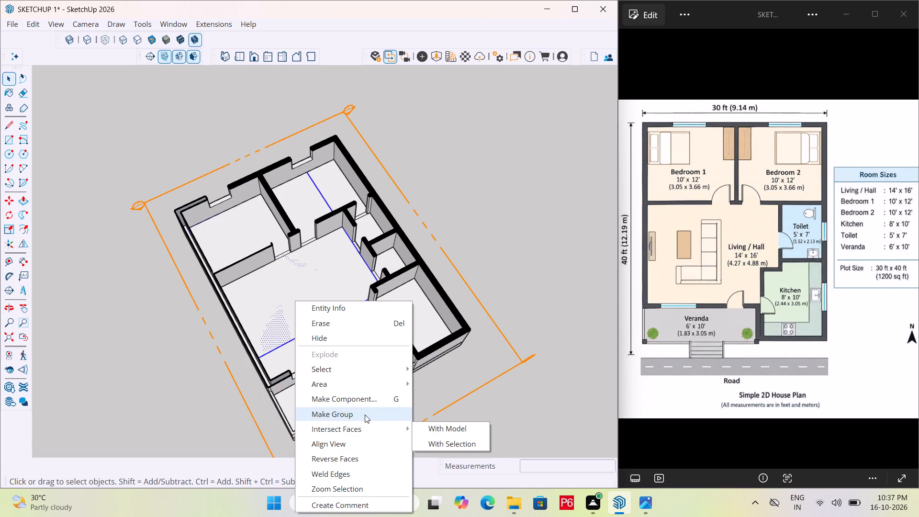
click(497, 287)
Inside the floor group, move the edge crossing Bedroom 2 outward 5' 6" to the exterior side wall.
click(325, 307)
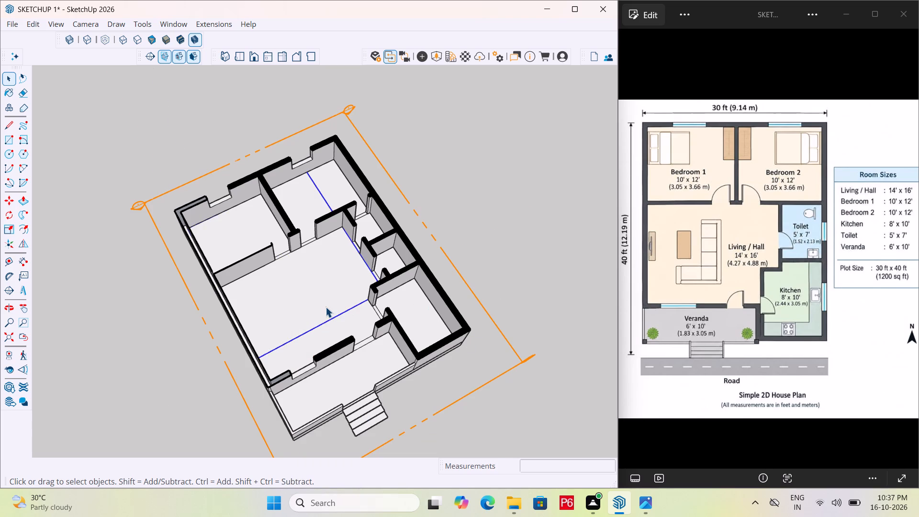
double_click(325, 307)
scroll(347, 251, up, 2)
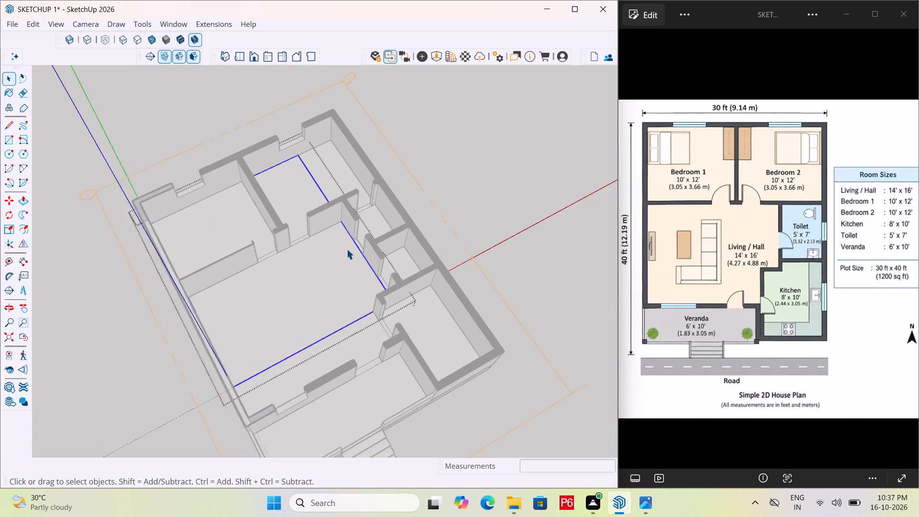
scroll(347, 249, up, 3)
middle_drag(361, 237, 375, 260)
scroll(375, 260, up, 3)
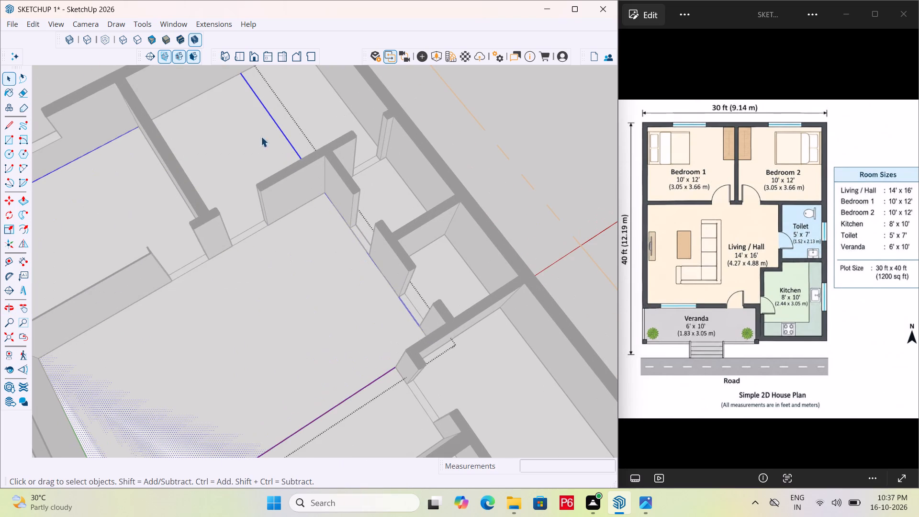
click(262, 132)
click(280, 128)
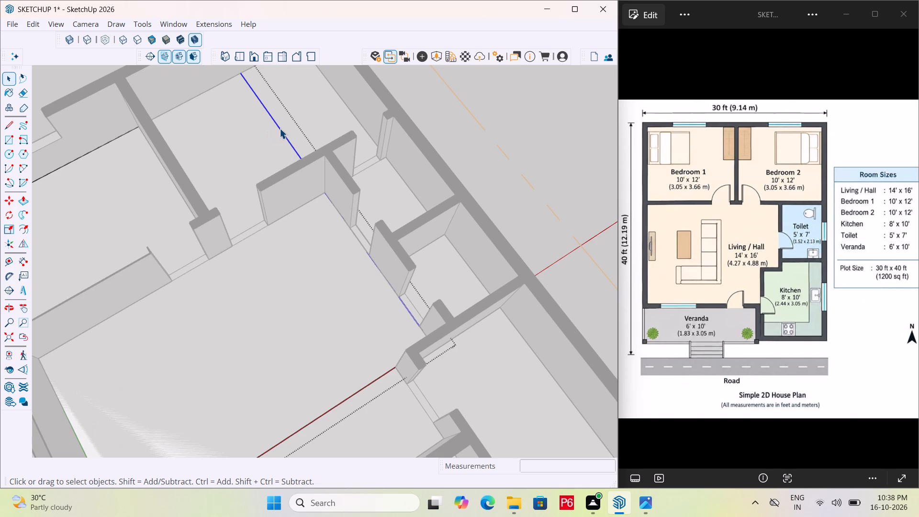
key(m)
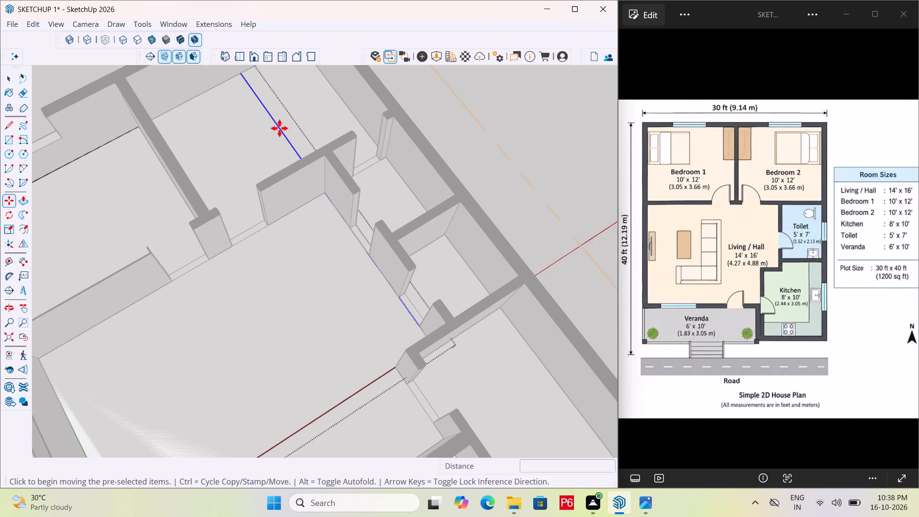
click(280, 128)
double_click(344, 98)
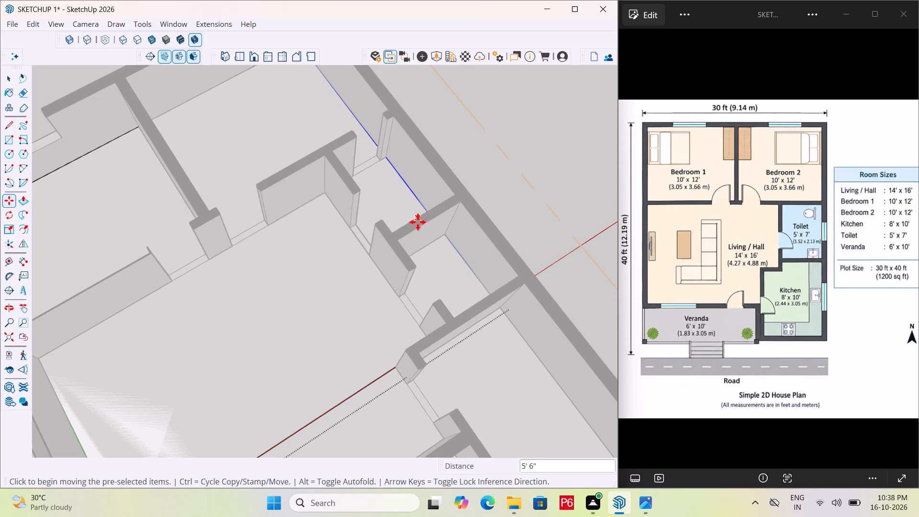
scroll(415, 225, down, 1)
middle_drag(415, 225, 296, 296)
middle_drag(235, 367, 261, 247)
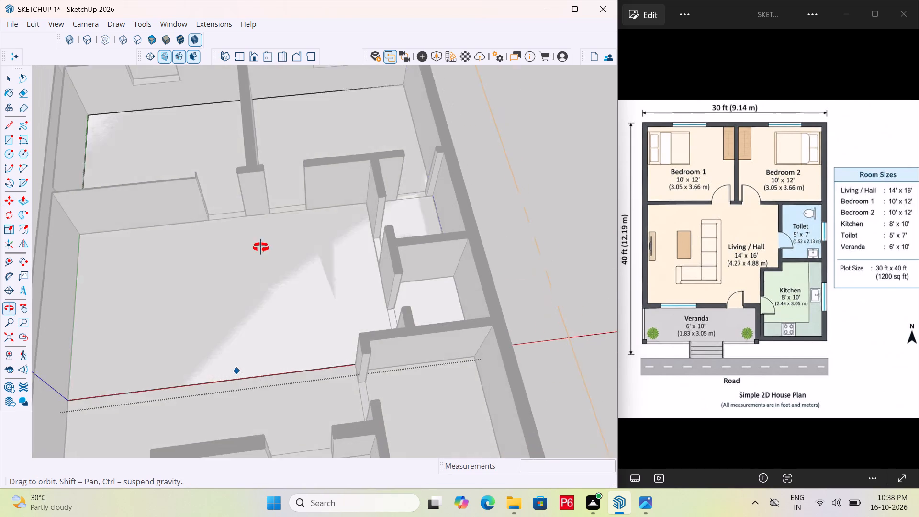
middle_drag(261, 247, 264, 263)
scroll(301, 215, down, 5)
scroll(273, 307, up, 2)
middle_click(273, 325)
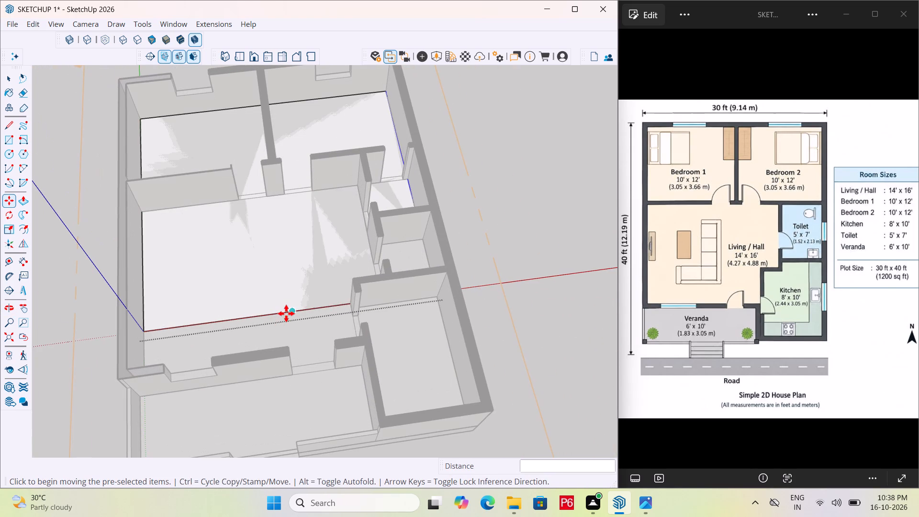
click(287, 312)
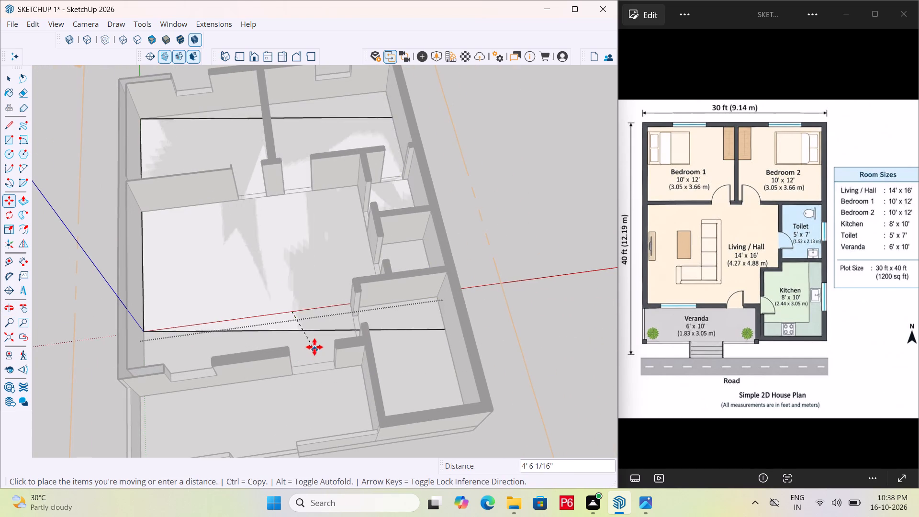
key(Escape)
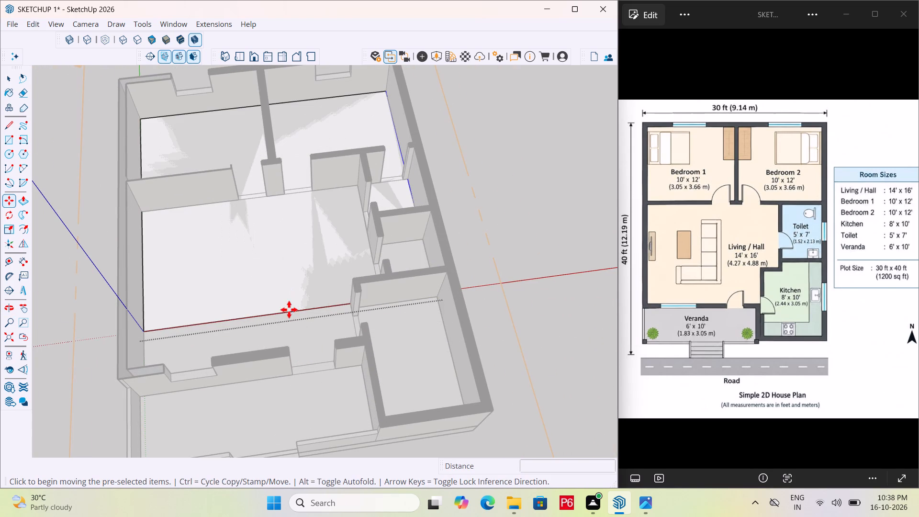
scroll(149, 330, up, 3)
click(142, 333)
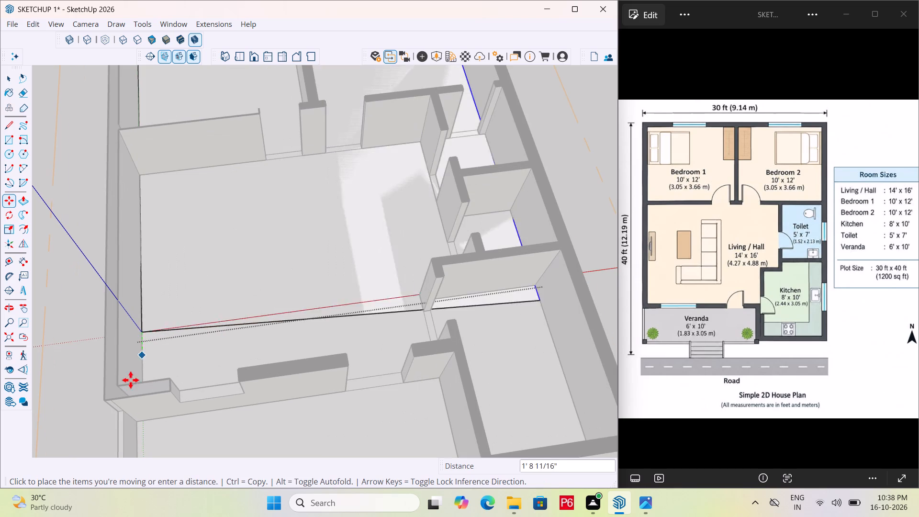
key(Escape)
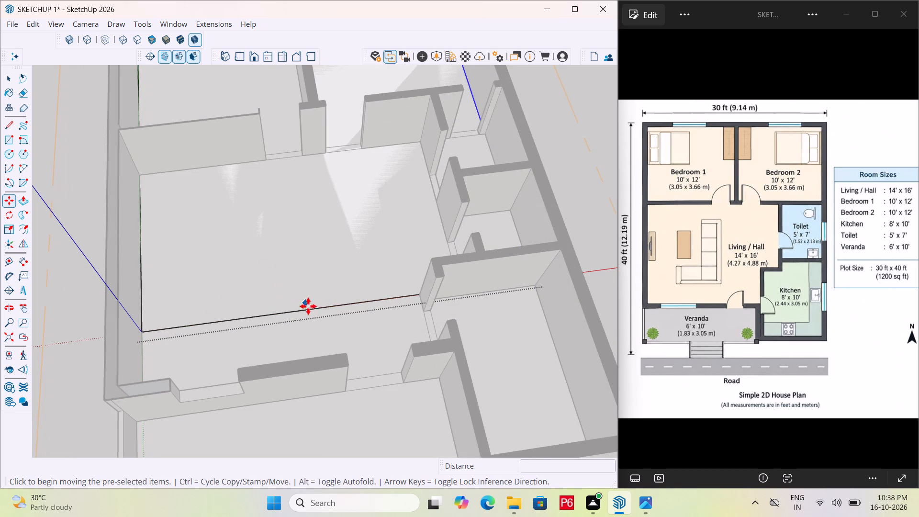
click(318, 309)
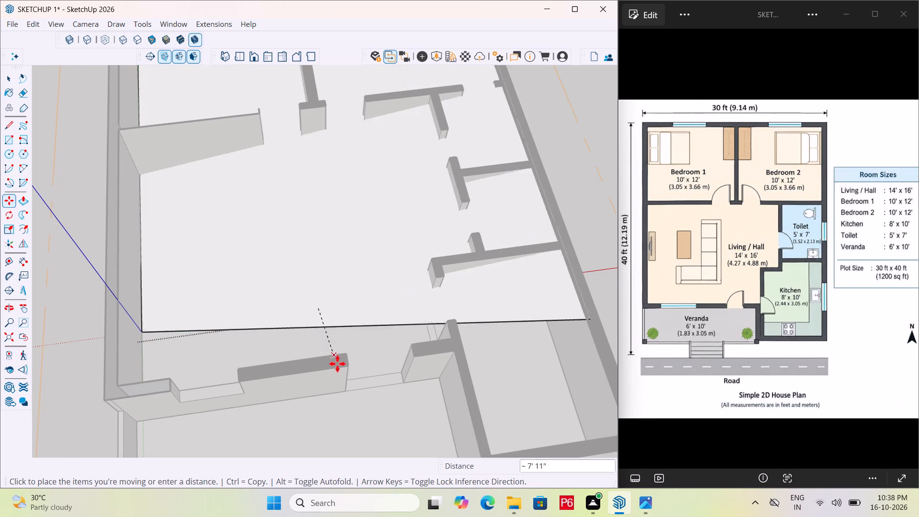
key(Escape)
Clear the edge selection and close the floor rectangle's group.
scroll(262, 313, down, 5)
middle_drag(209, 294, 232, 409)
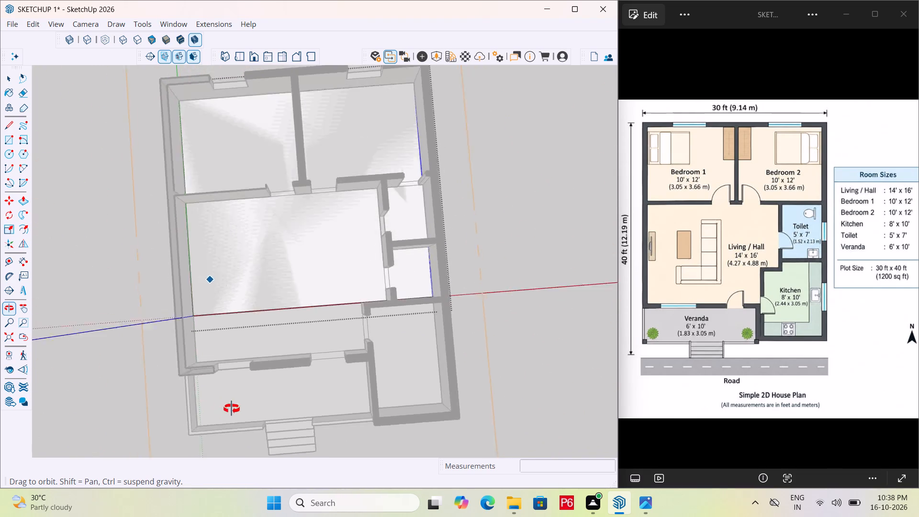
middle_drag(232, 409, 394, 406)
middle_drag(226, 342, 78, 239)
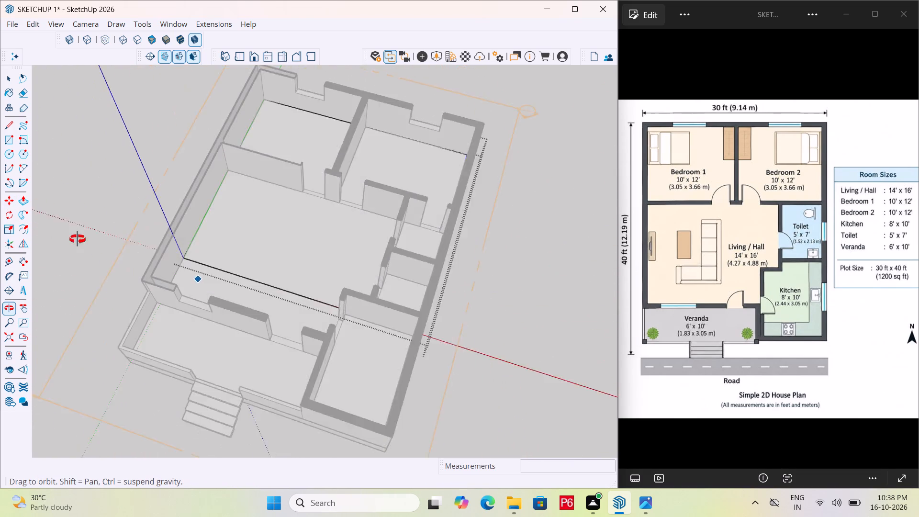
middle_drag(78, 239, 46, 258)
key(Escape)
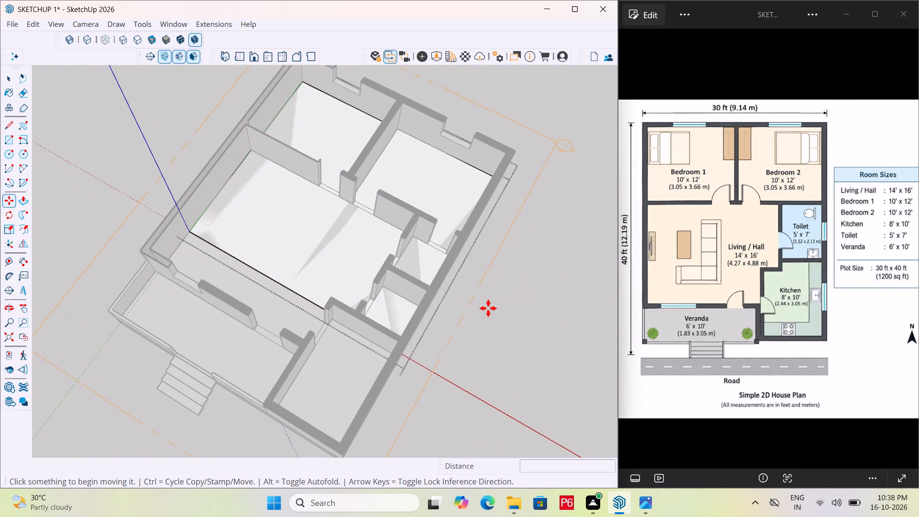
key(space)
click(530, 291)
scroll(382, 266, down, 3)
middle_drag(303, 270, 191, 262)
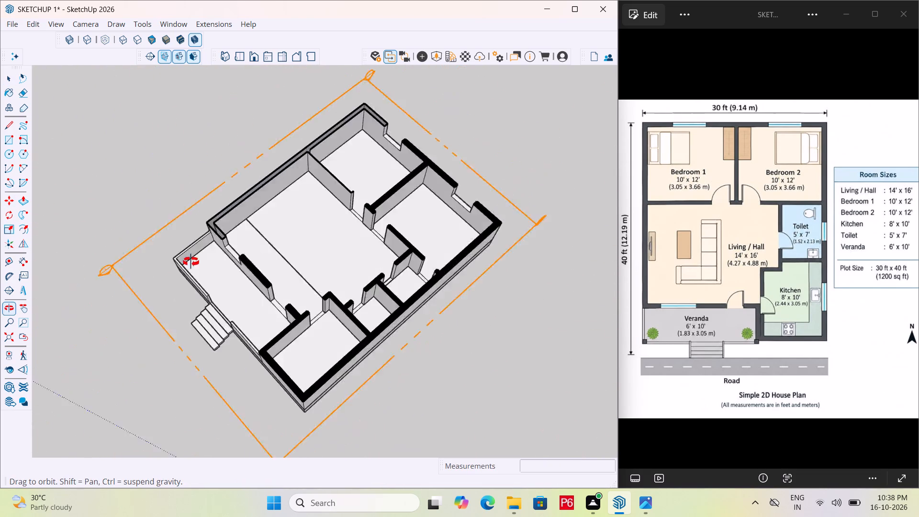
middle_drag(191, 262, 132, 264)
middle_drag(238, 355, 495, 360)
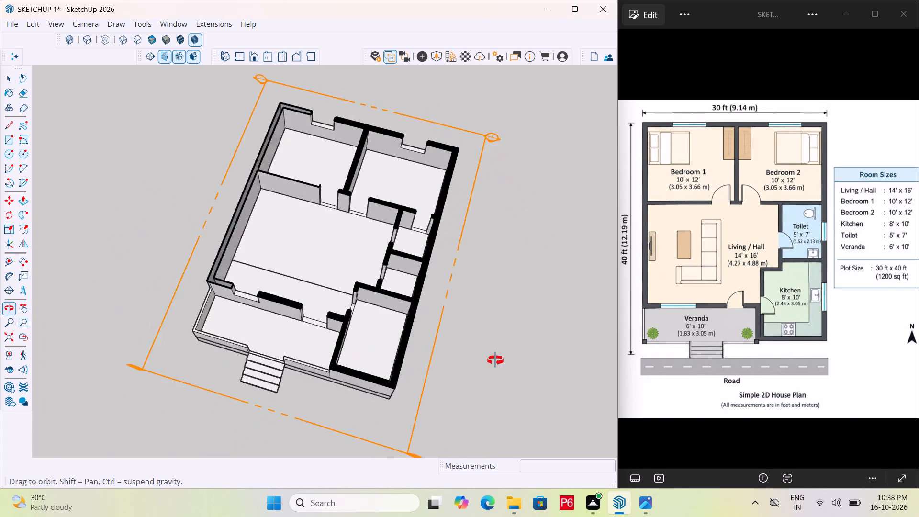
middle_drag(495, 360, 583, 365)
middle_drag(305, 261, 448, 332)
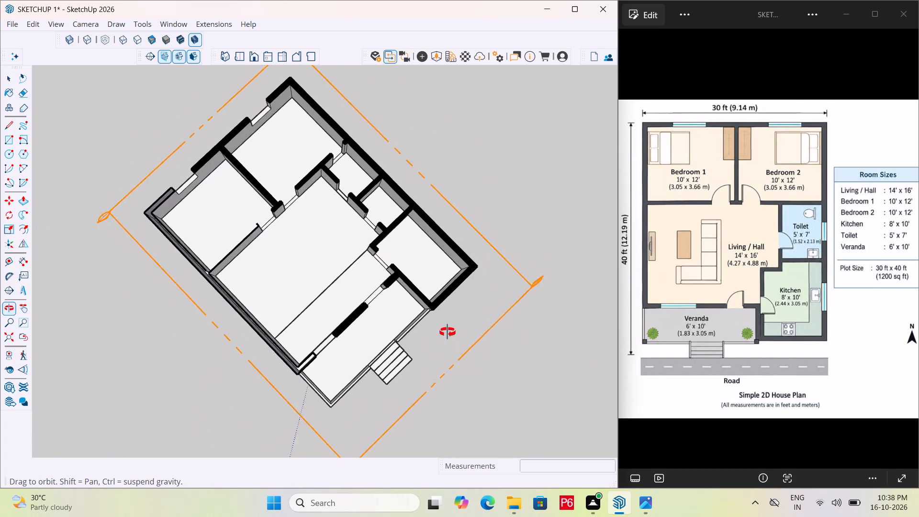
Open the floor group and erase its edge running across the Living/Hall.
middle_drag(448, 332, 381, 267)
scroll(432, 293, up, 4)
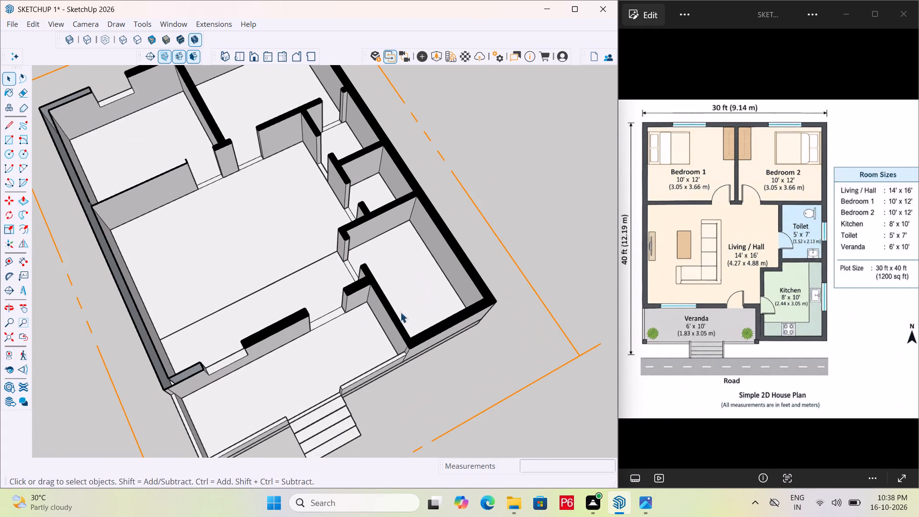
middle_drag(246, 299, 490, 297)
scroll(316, 356, up, 3)
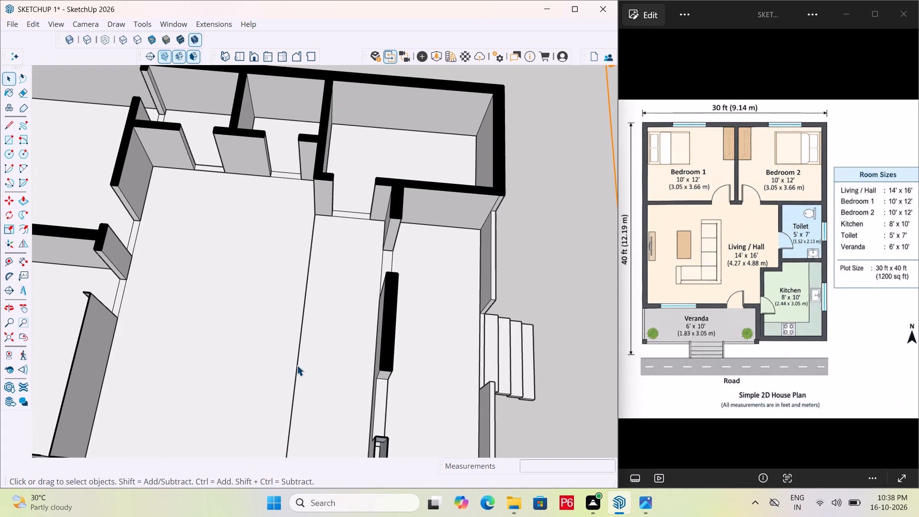
click(297, 365)
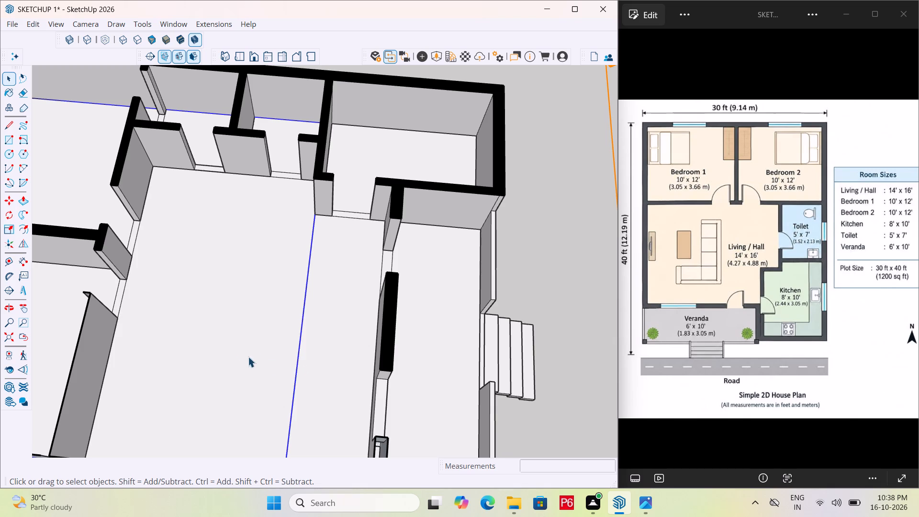
middle_drag(248, 357, 418, 317)
scroll(248, 357, down, 1)
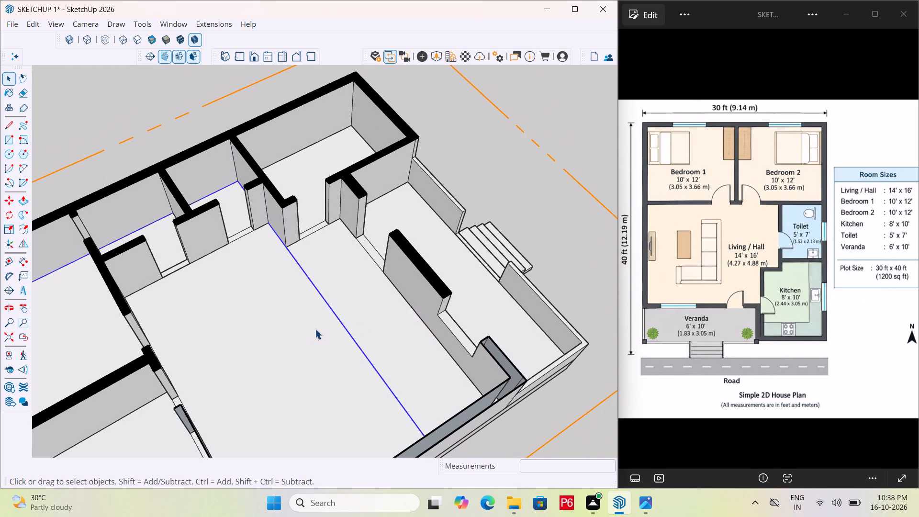
double_click(315, 329)
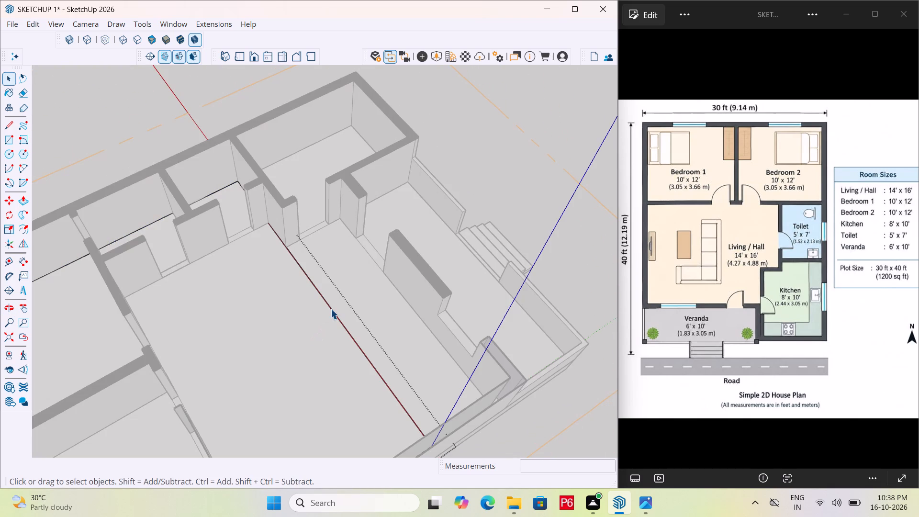
click(329, 310)
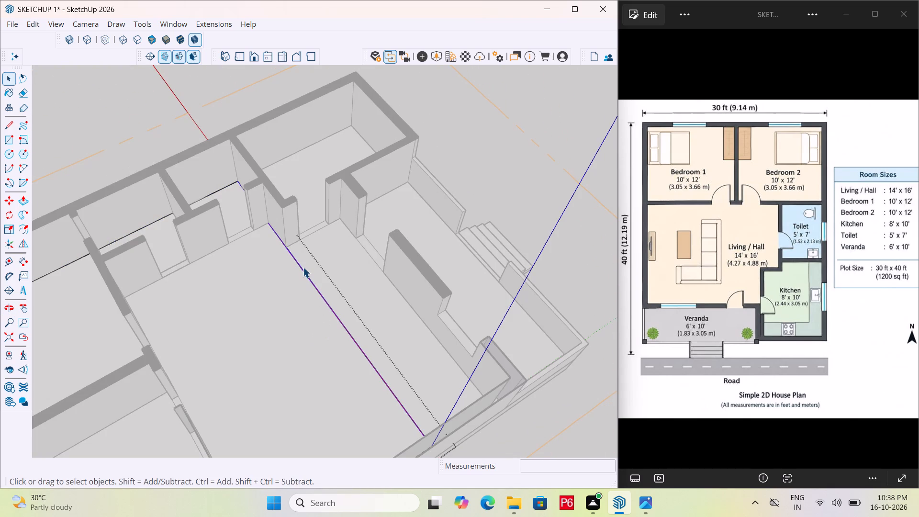
key(e)
click(304, 274)
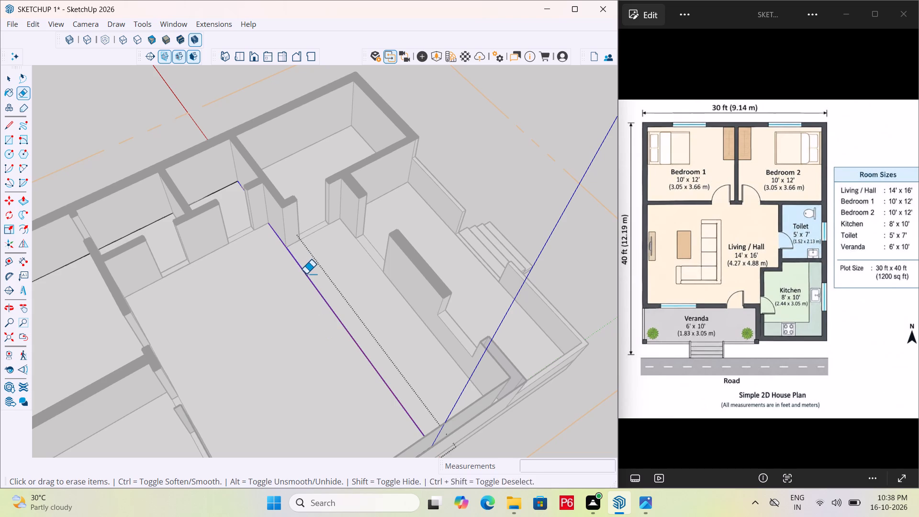
Draw floor lines from the toilet's outer corner beside the kitchen to the hall wall corner, and 5' 6" on across the kitchen doorway.
middle_drag(254, 235, 362, 235)
middle_drag(187, 259, 264, 310)
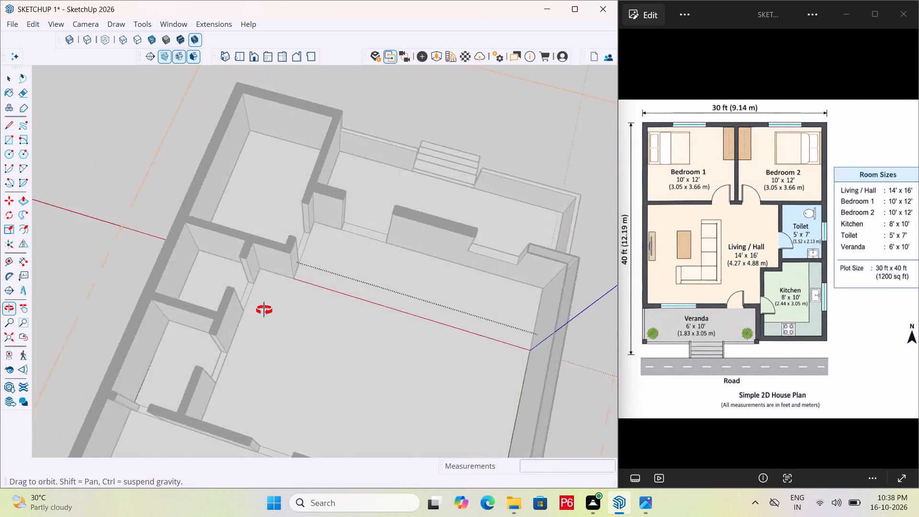
middle_drag(264, 310, 291, 293)
key(l)
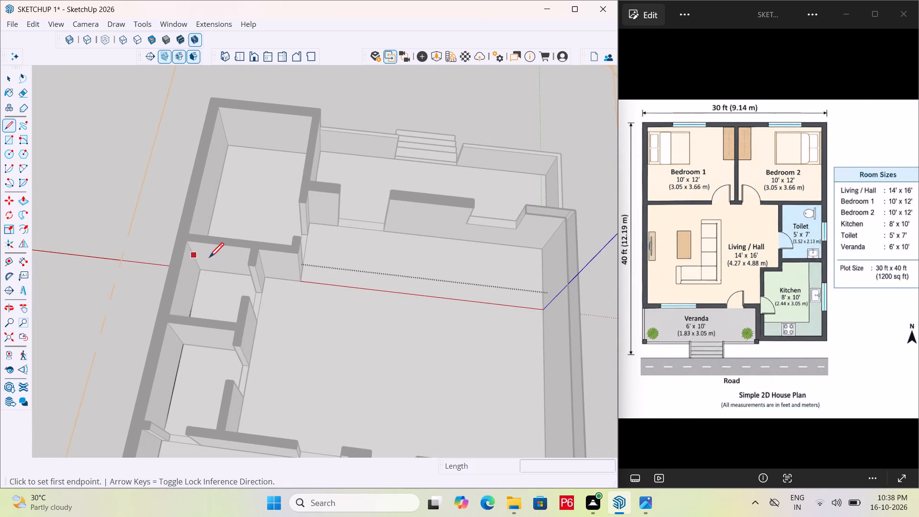
scroll(209, 259, up, 6)
middle_click(210, 259)
click(191, 279)
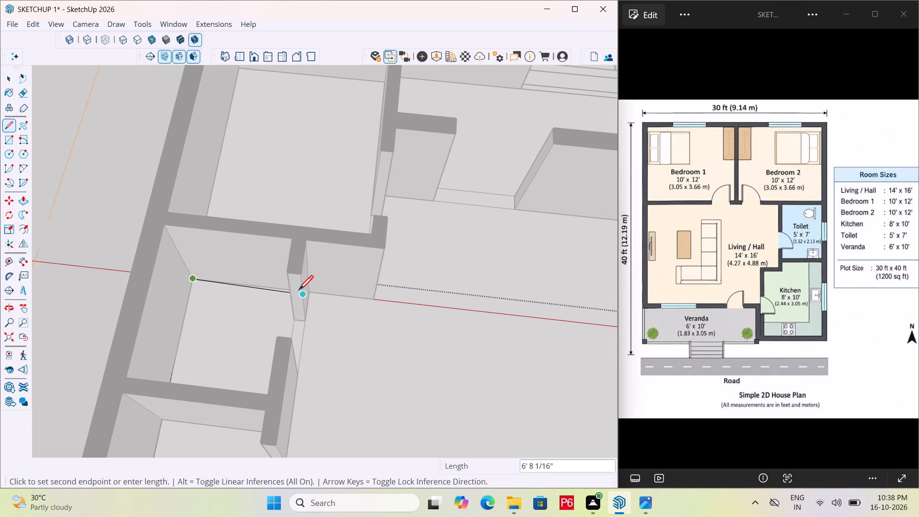
click(375, 300)
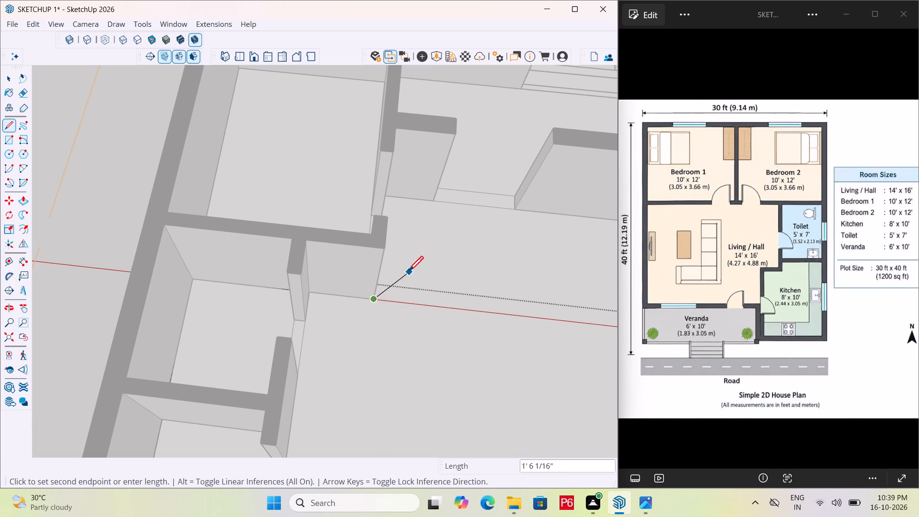
middle_drag(409, 272, 142, 272)
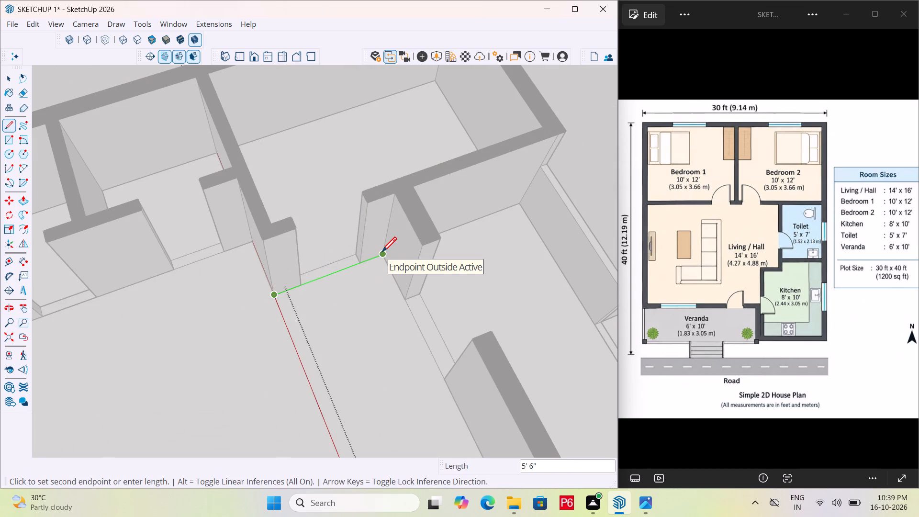
click(382, 253)
Continue the floor outline along the veranda wall to the hall's outer corner, join it to the existing side edge, and close the group.
scroll(344, 247, down, 6)
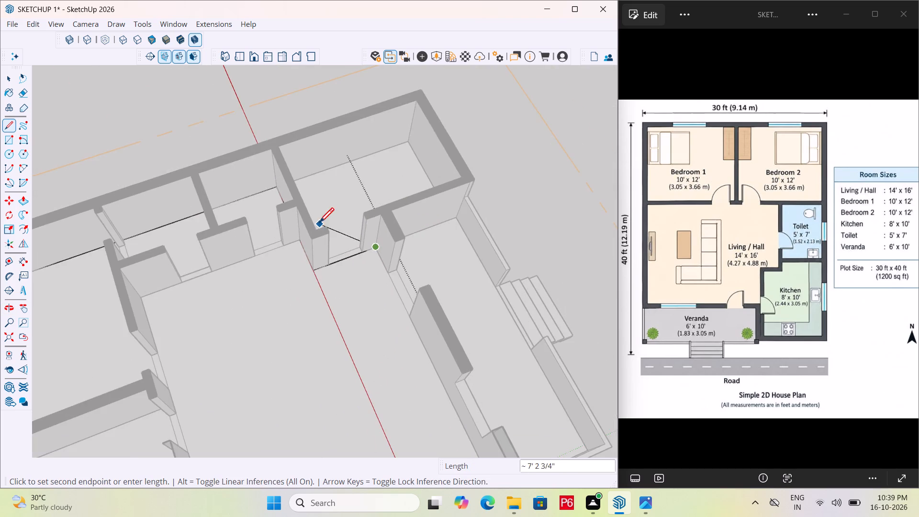
scroll(319, 228, down, 6)
middle_drag(174, 351, 719, 348)
scroll(437, 120, up, 2)
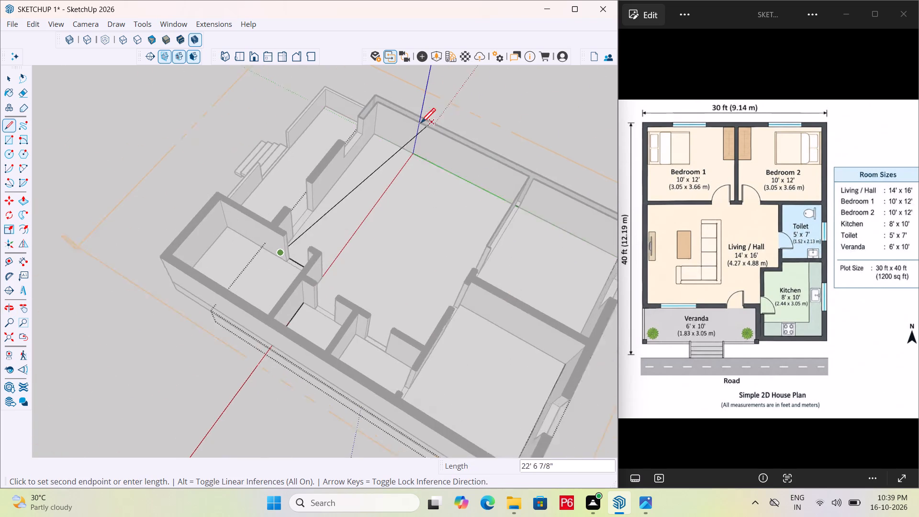
scroll(421, 124, up, 3)
scroll(359, 134, up, 3)
click(359, 134)
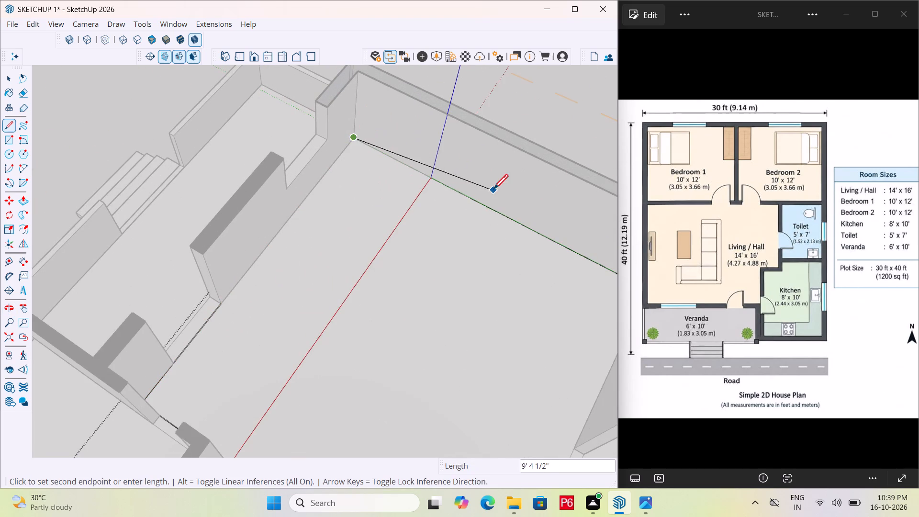
click(475, 201)
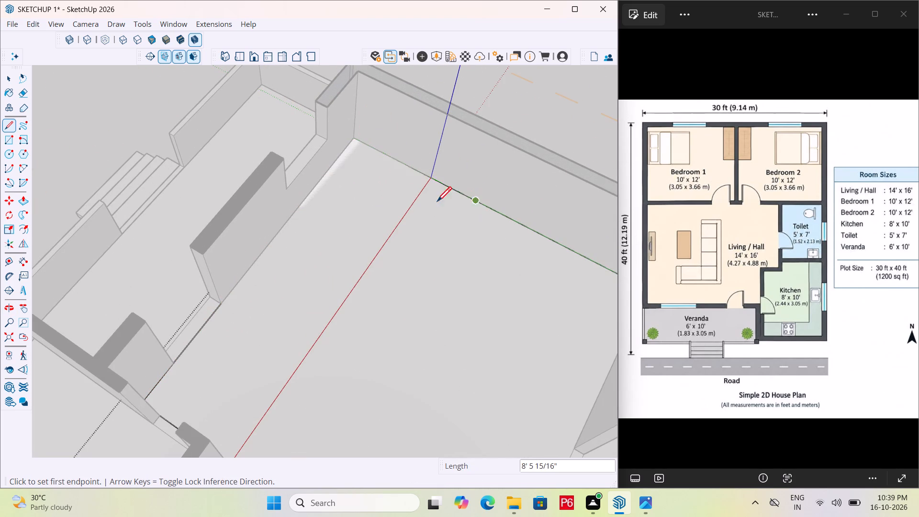
scroll(342, 194, down, 6)
key(Escape)
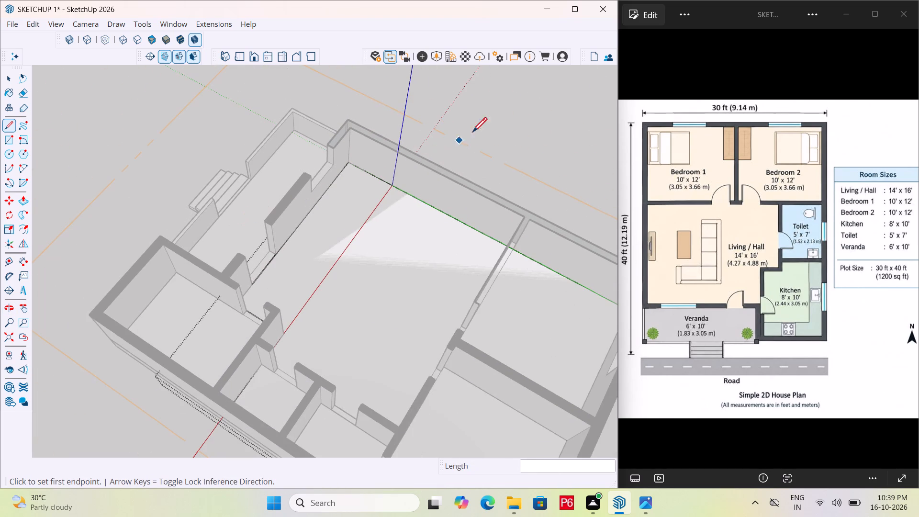
key(space)
key(space)
triple_click(502, 121)
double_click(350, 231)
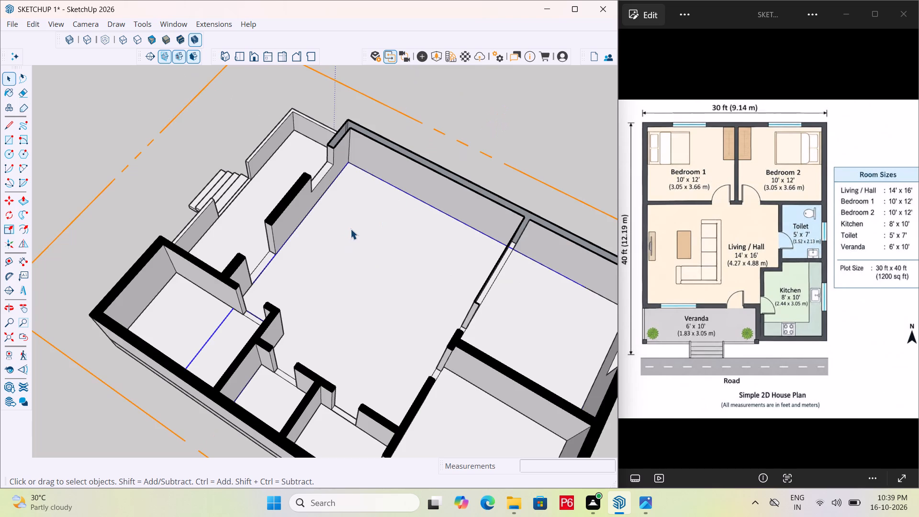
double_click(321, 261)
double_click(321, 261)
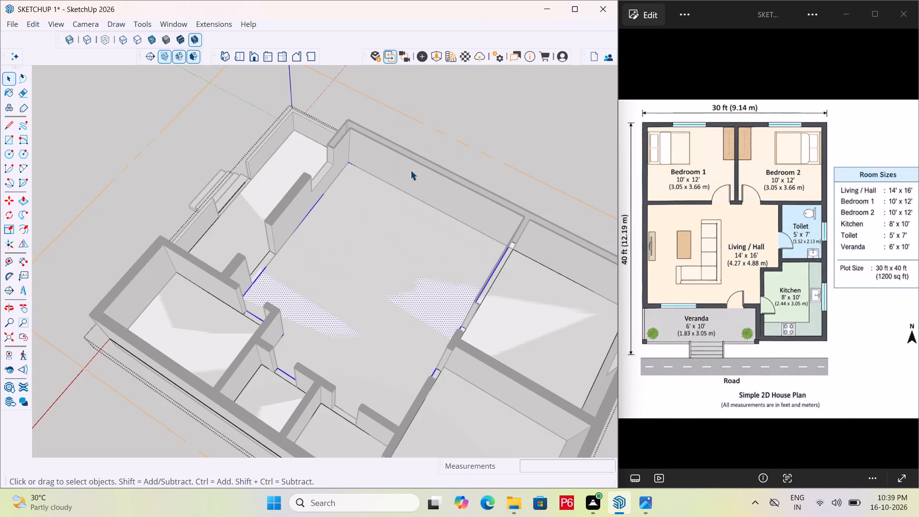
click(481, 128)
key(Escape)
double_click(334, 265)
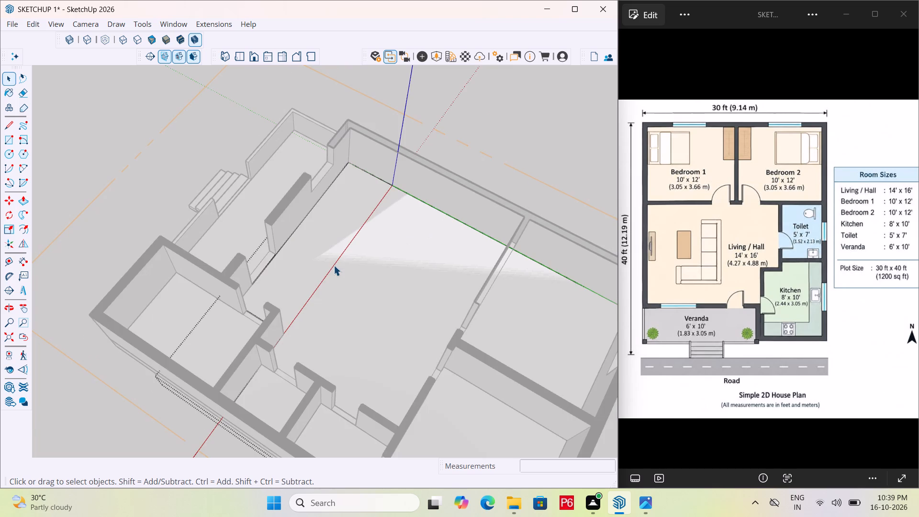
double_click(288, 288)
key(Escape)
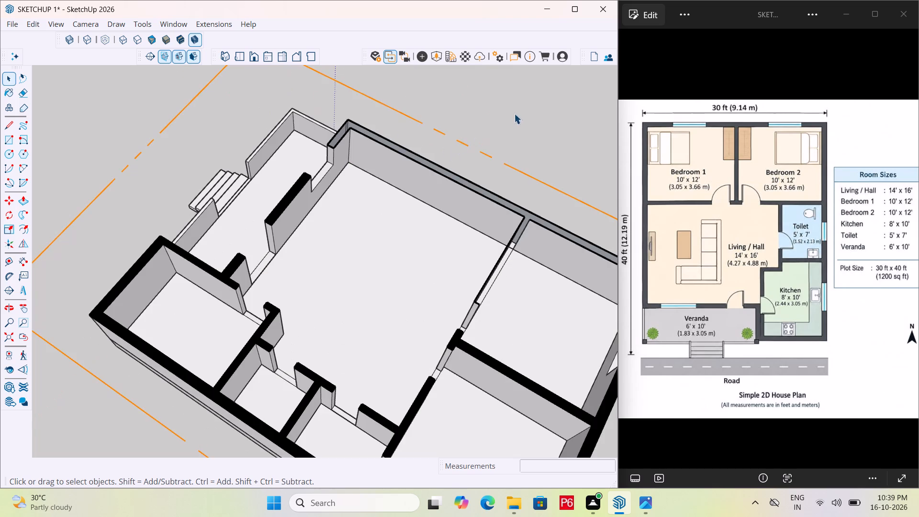
Start the Paint Bucket tool and display the Tile material collection.
scroll(400, 179, down, 5)
middle_drag(196, 269, 695, 197)
click(548, 232)
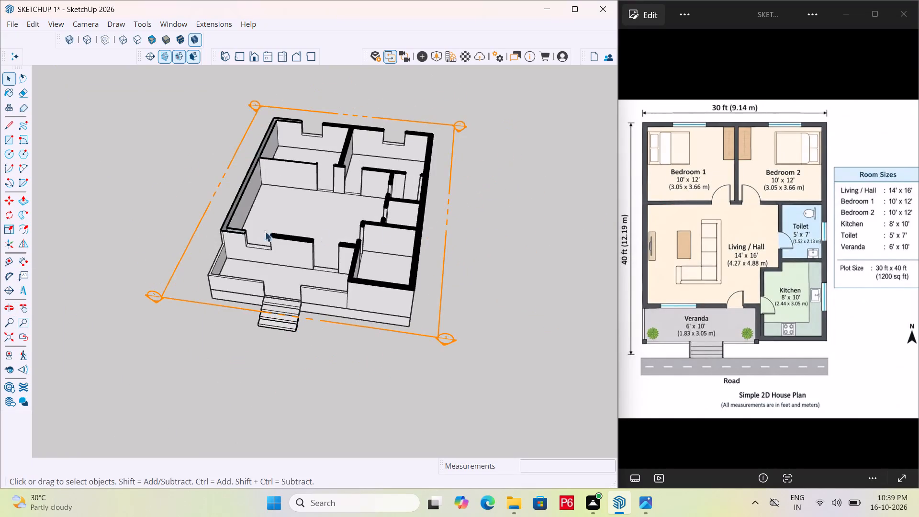
middle_drag(248, 225, 347, 352)
scroll(419, 210, down, 3)
scroll(261, 143, up, 5)
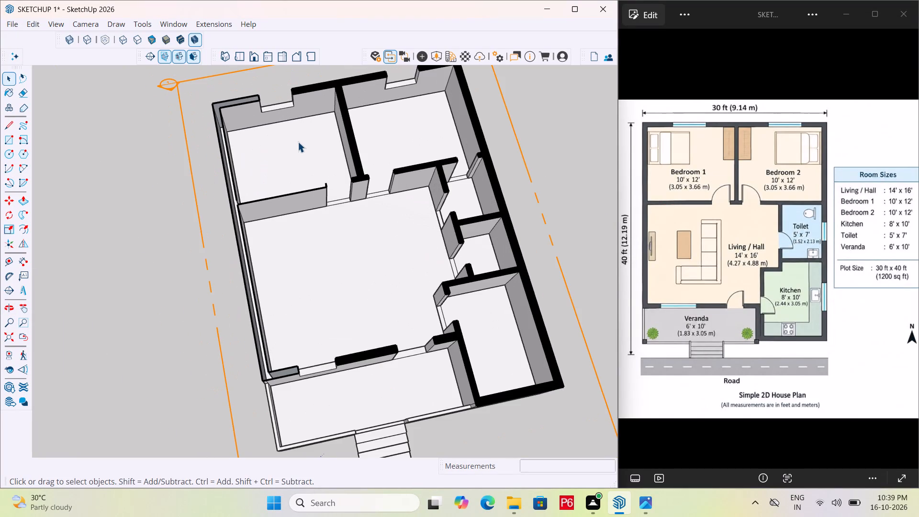
key(b)
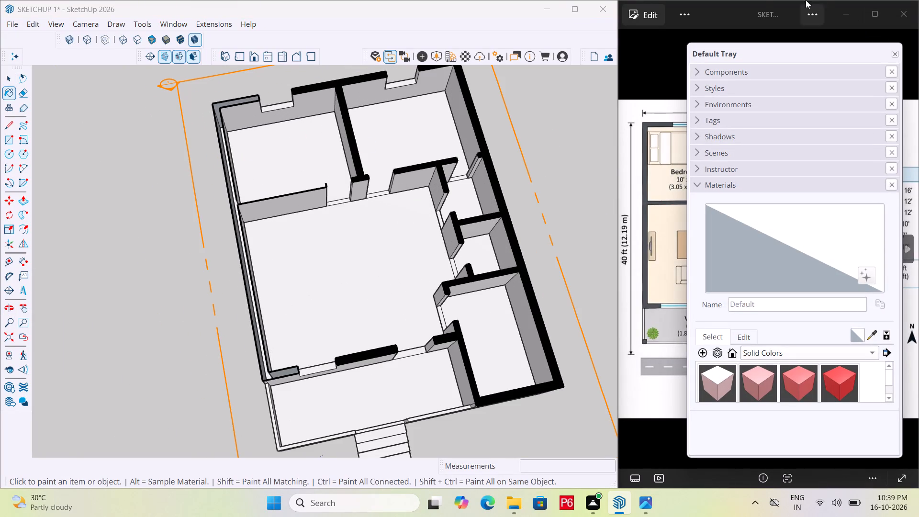
click(697, 71)
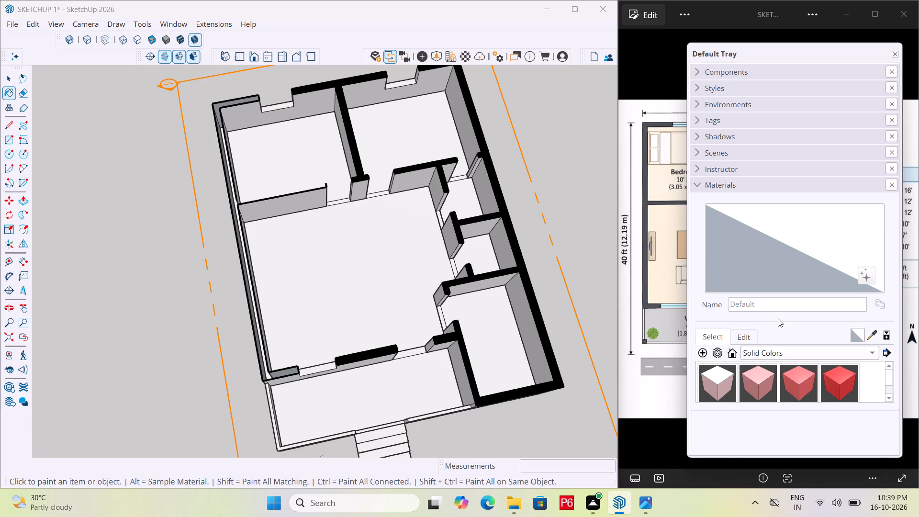
scroll(778, 318, down, 3)
scroll(796, 172, up, 3)
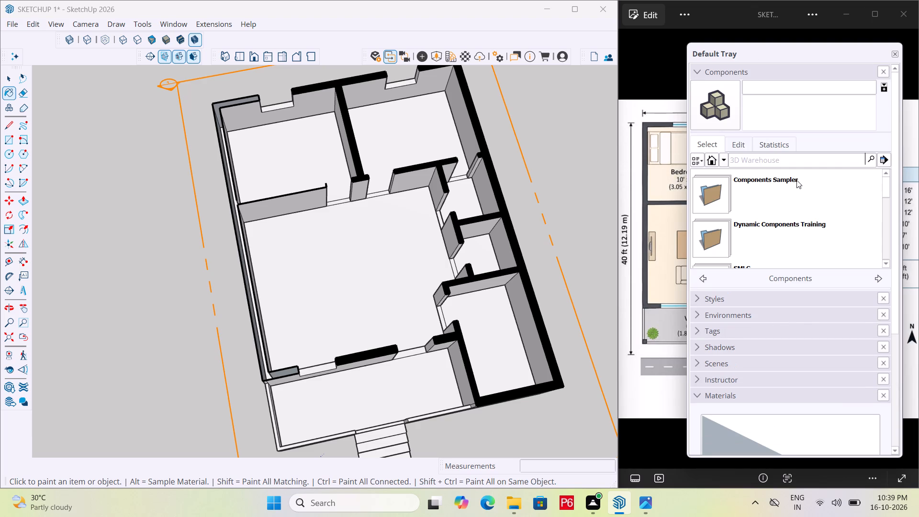
scroll(798, 179, up, 4)
scroll(746, 293, down, 8)
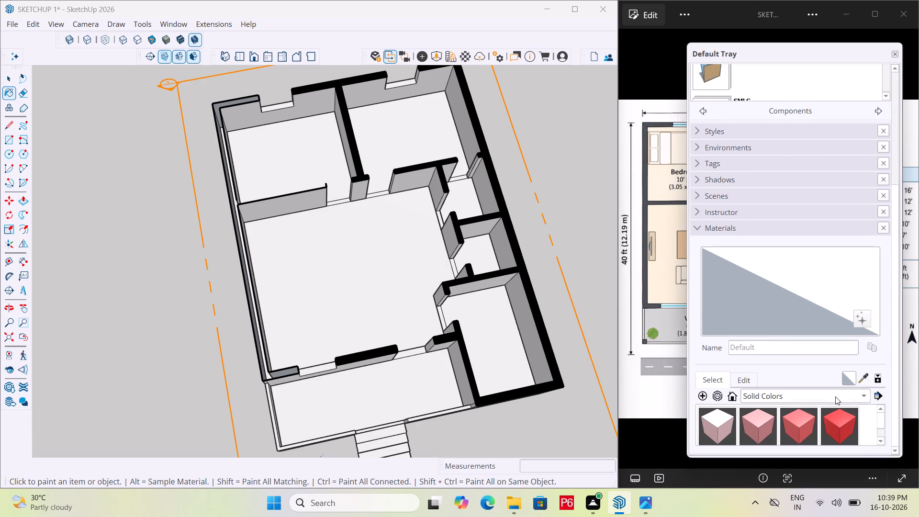
click(844, 397)
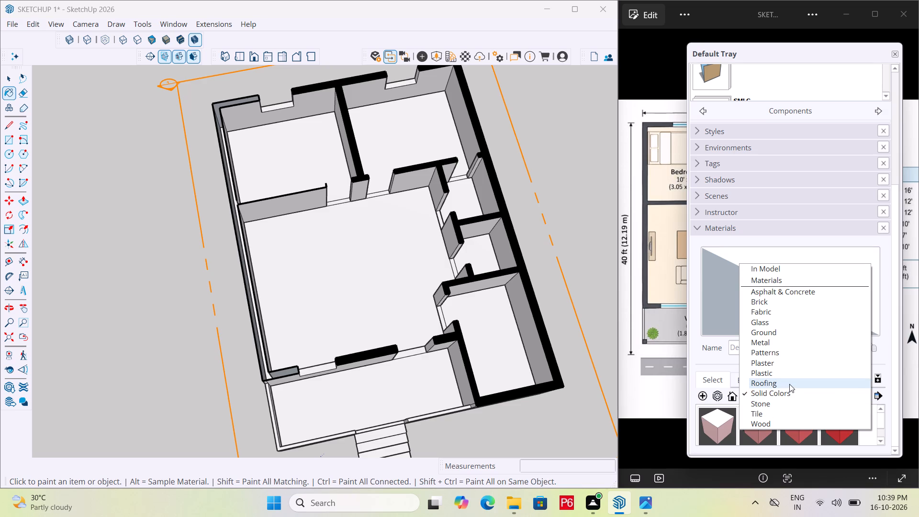
click(772, 413)
Shorten the floating Default Tray and bring the Tile swatches back into view.
scroll(774, 396, down, 4)
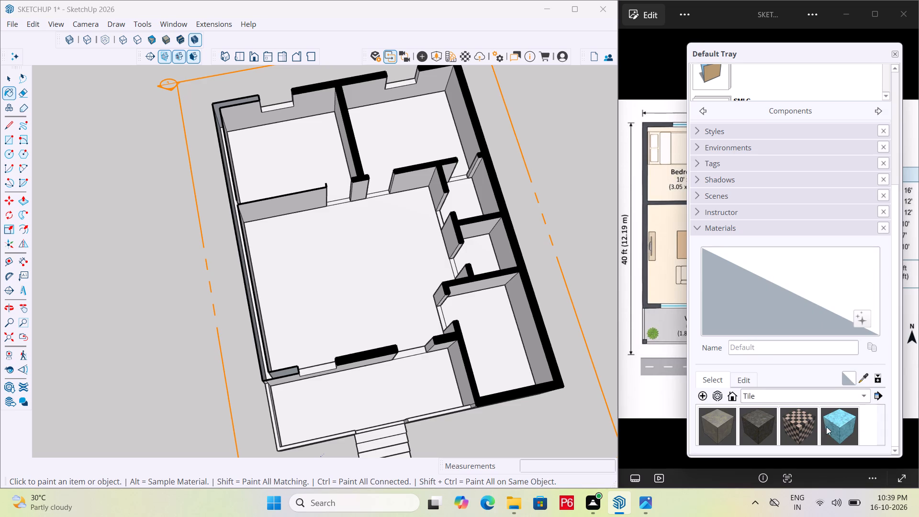
scroll(843, 425, down, 4)
scroll(876, 447, down, 2)
drag(843, 455, 843, 455)
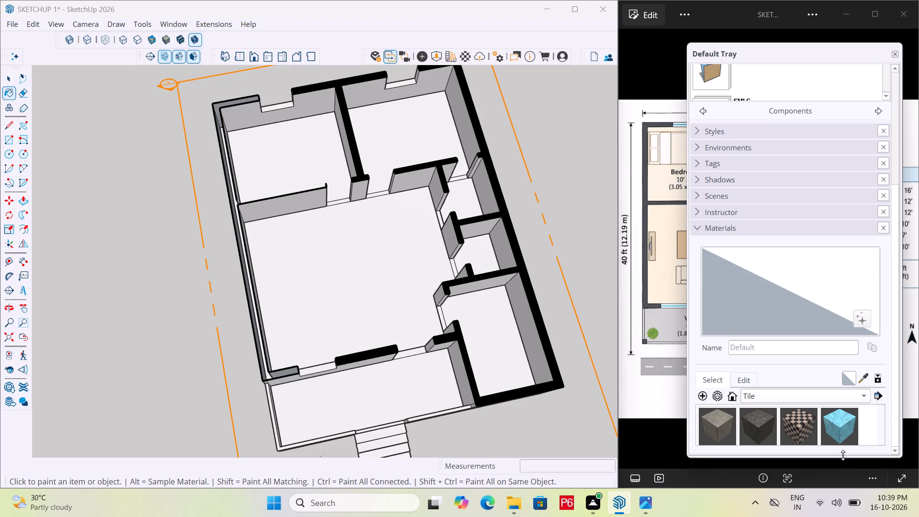
drag(843, 455, 791, 323)
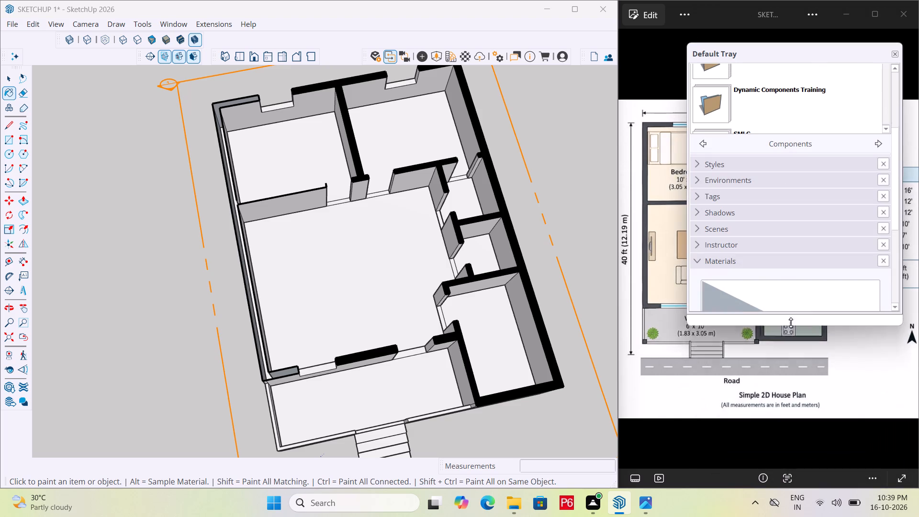
drag(791, 323, 791, 385)
scroll(758, 253, down, 5)
scroll(836, 335, down, 2)
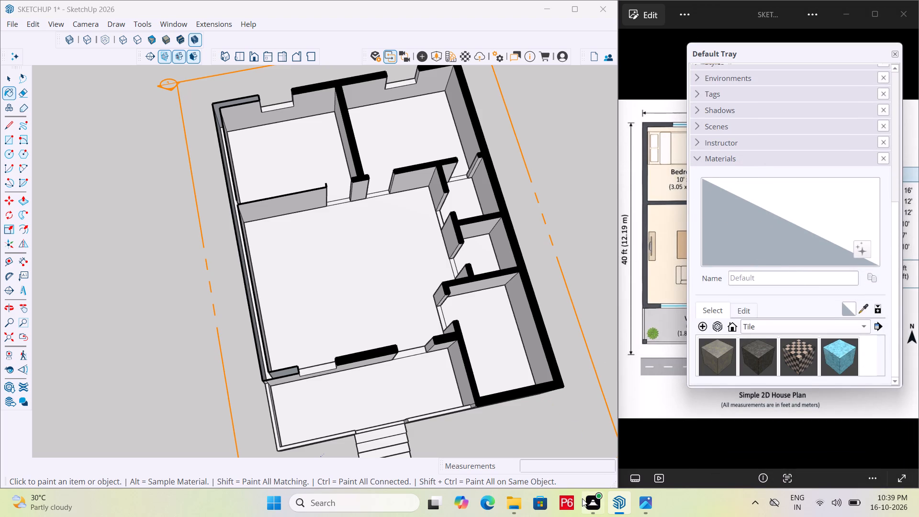
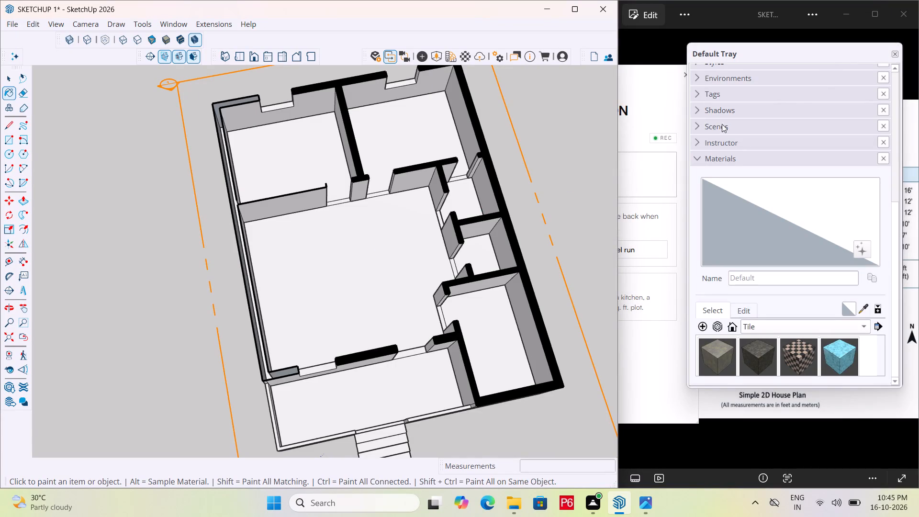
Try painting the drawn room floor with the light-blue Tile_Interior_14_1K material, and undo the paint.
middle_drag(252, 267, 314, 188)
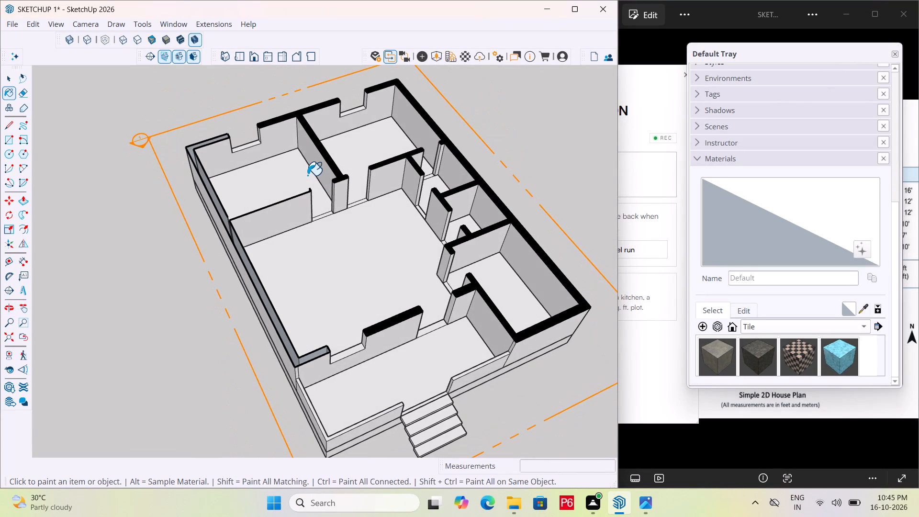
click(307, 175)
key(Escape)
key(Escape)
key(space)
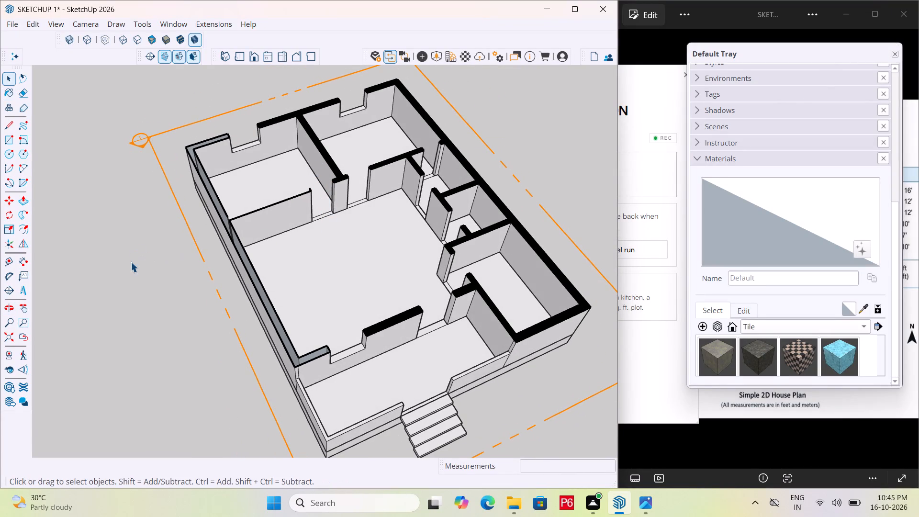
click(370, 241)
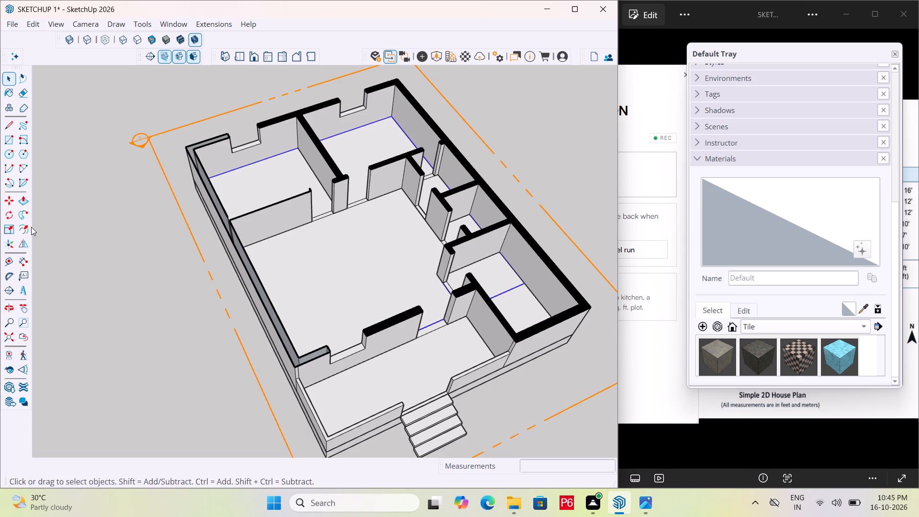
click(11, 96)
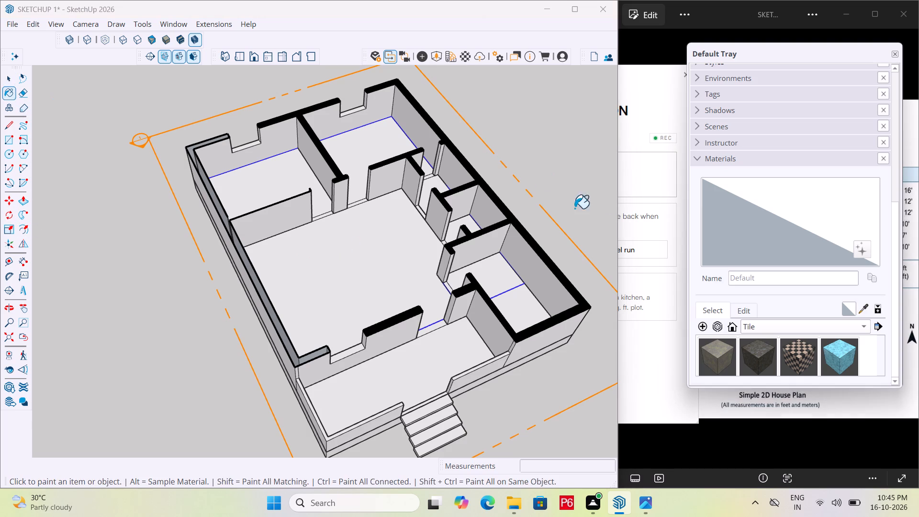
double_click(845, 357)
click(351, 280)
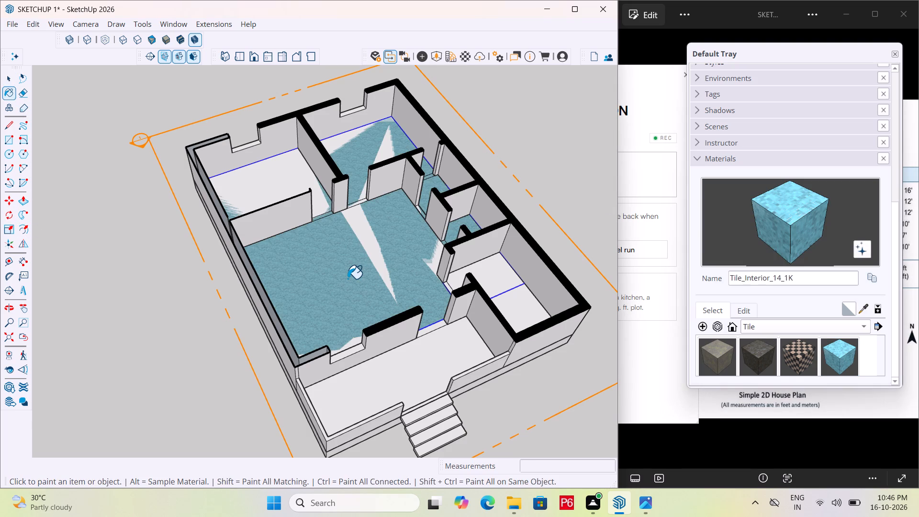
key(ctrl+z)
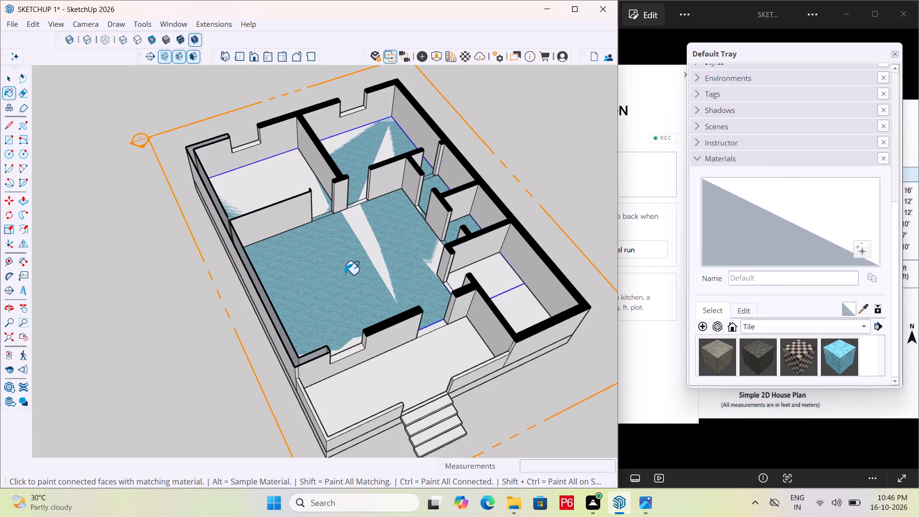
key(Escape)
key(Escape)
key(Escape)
Delete the separately drawn room floor group from the house.
key(space)
key(Delete)
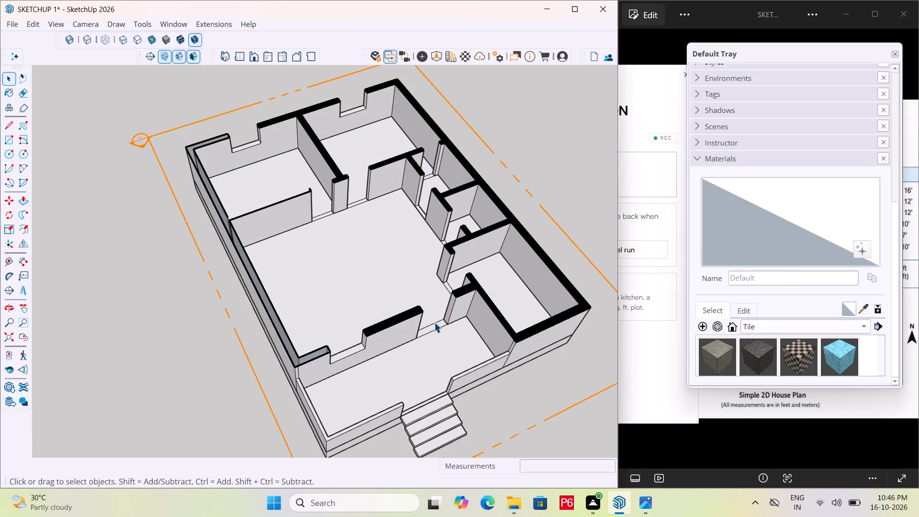
Open the house group for editing and select the floor face of the rear room with the thin partition wall.
scroll(311, 311, down, 3)
middle_drag(284, 314, 130, 353)
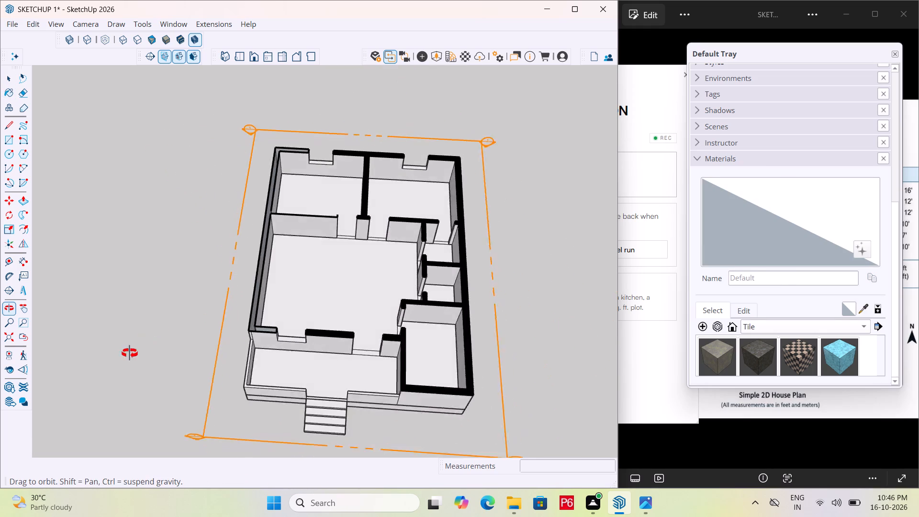
middle_drag(130, 353, 116, 364)
middle_drag(327, 326, 437, 334)
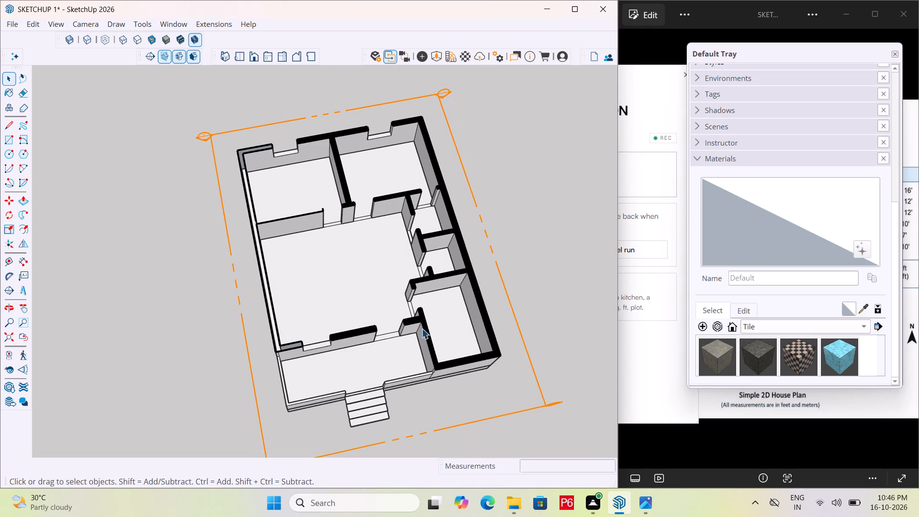
click(317, 192)
double_click(317, 192)
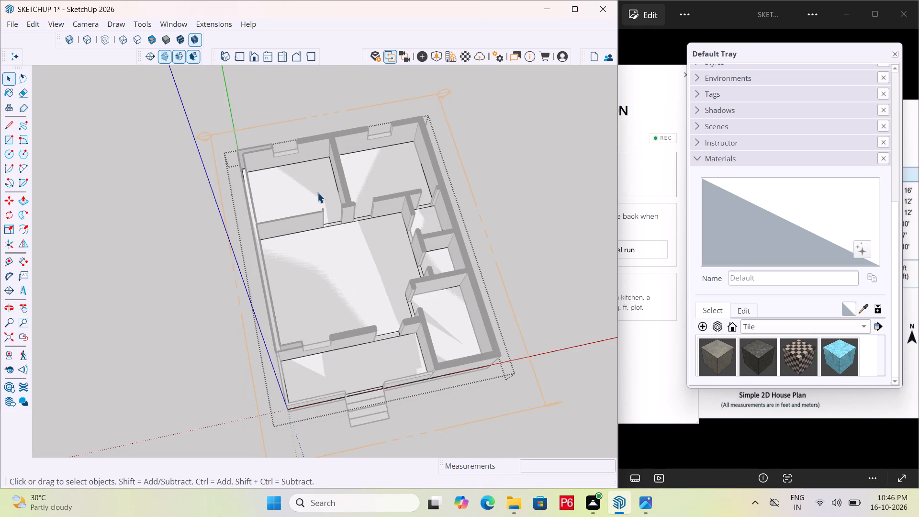
click(310, 184)
Switch the displayed material collection to Stone.
click(854, 329)
click(778, 322)
scroll(783, 322, down, 5)
scroll(883, 334, down, 5)
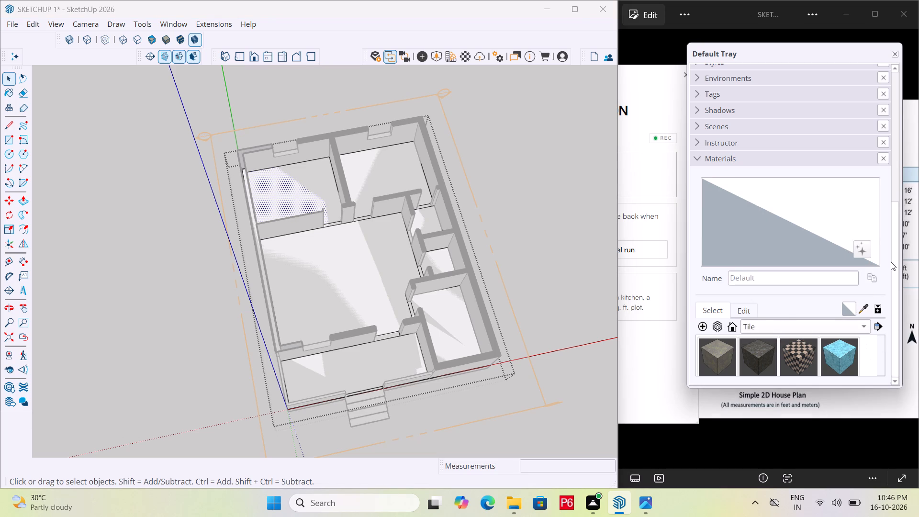
drag(896, 270, 893, 306)
click(759, 329)
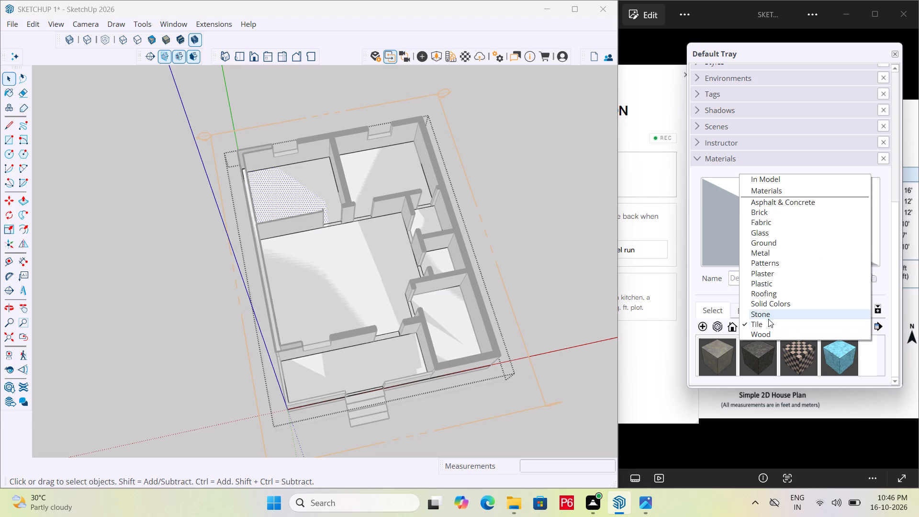
click(769, 318)
Paint the floors of both rear rooms and the hall with the white Marble_01_1K material.
click(726, 356)
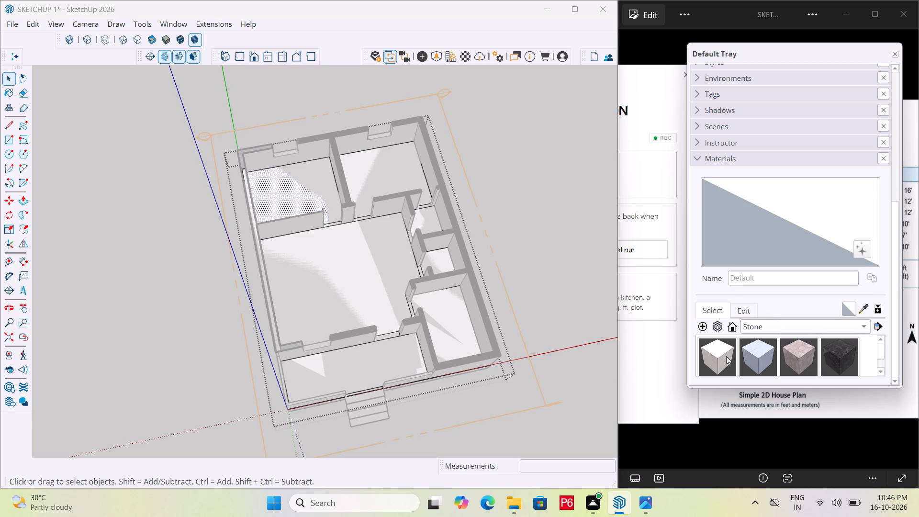
double_click(718, 350)
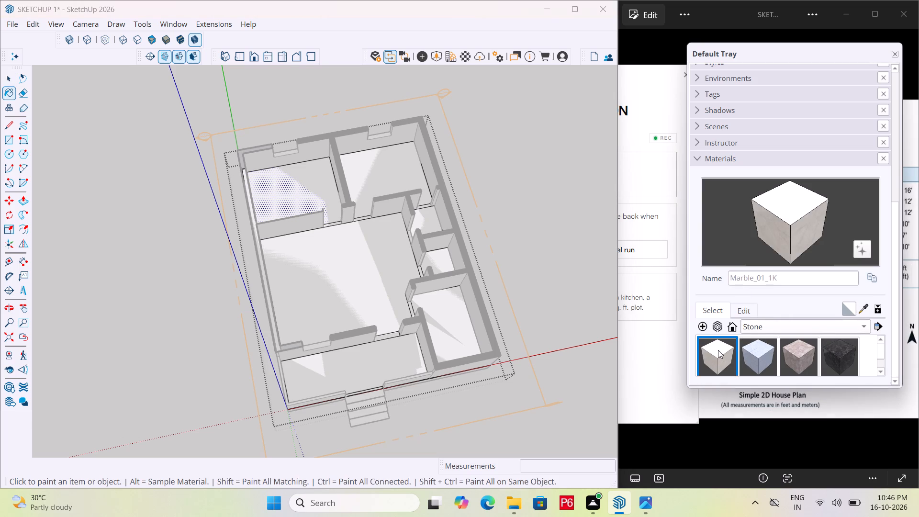
click(315, 194)
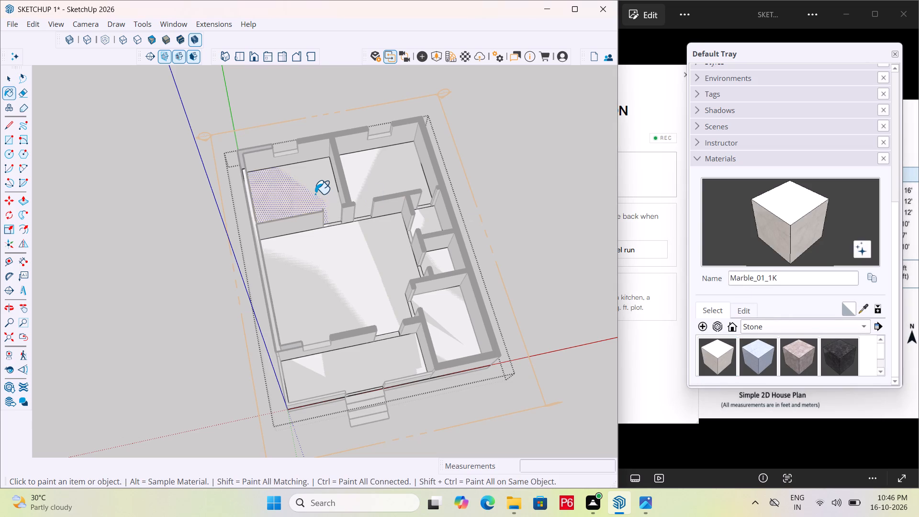
click(380, 176)
click(362, 256)
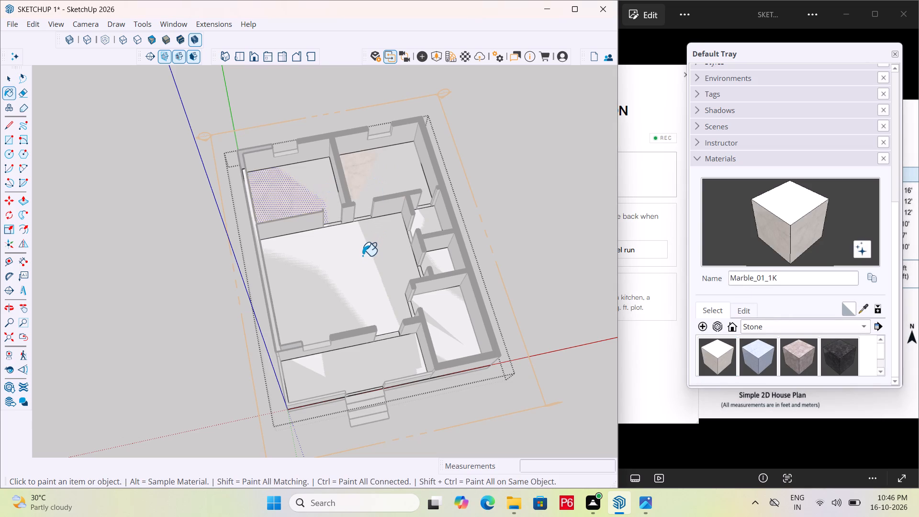
Paint the kitchen floor with the bluish Marble_03_1K material.
scroll(444, 257, up, 4)
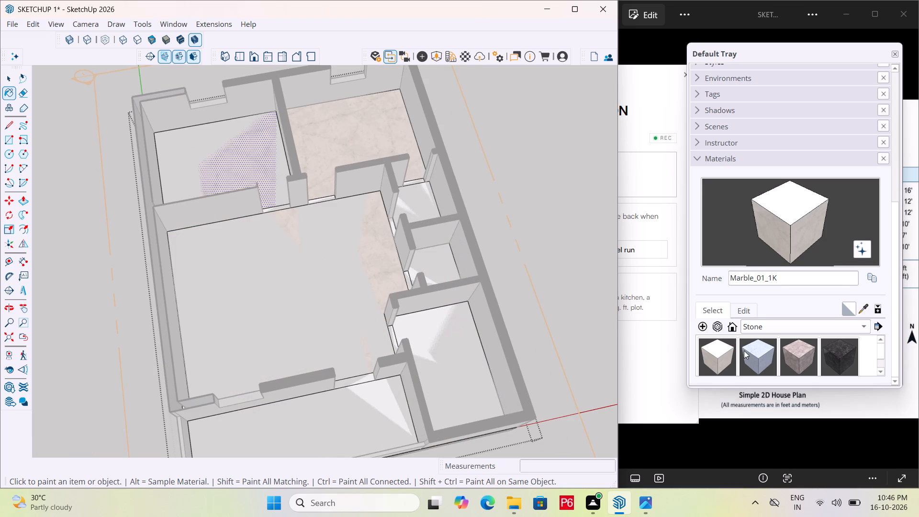
click(758, 356)
double_click(762, 359)
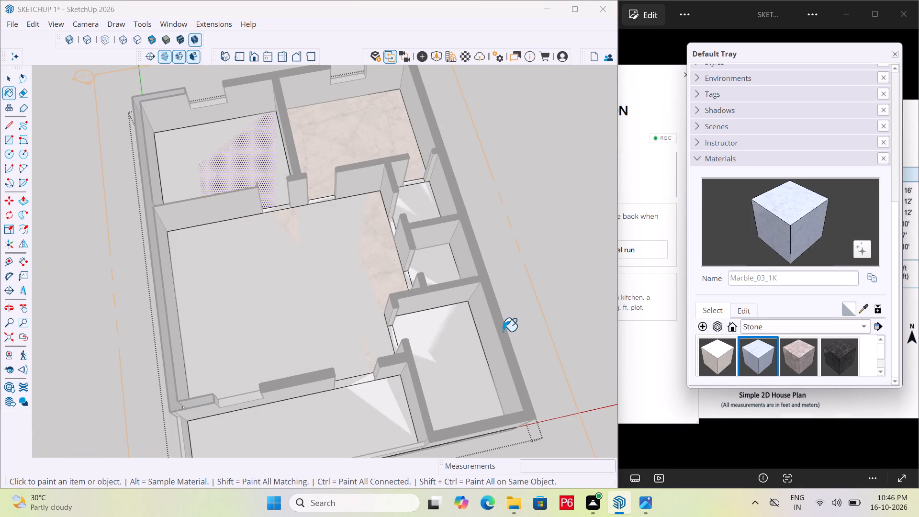
drag(456, 337, 462, 335)
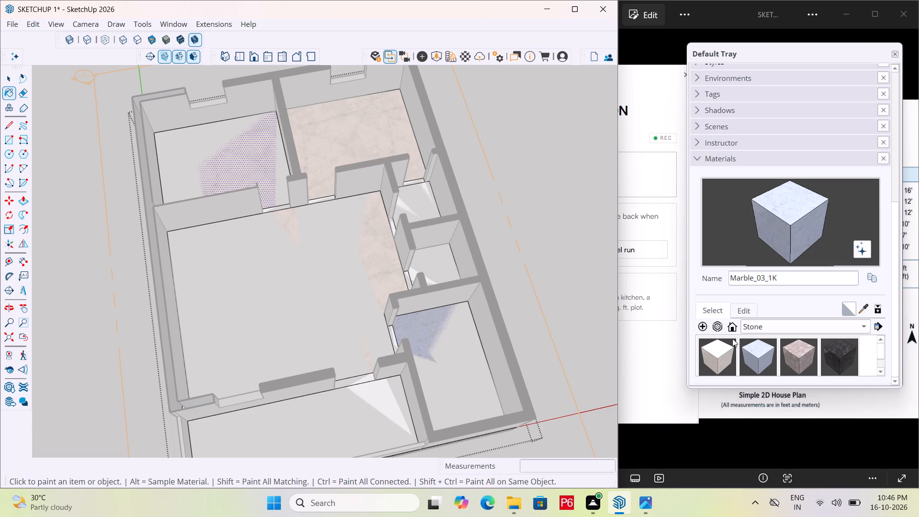
Paint the floors of the two small rooms between the kitchen and the rear room with Marble_01_1K.
double_click(714, 355)
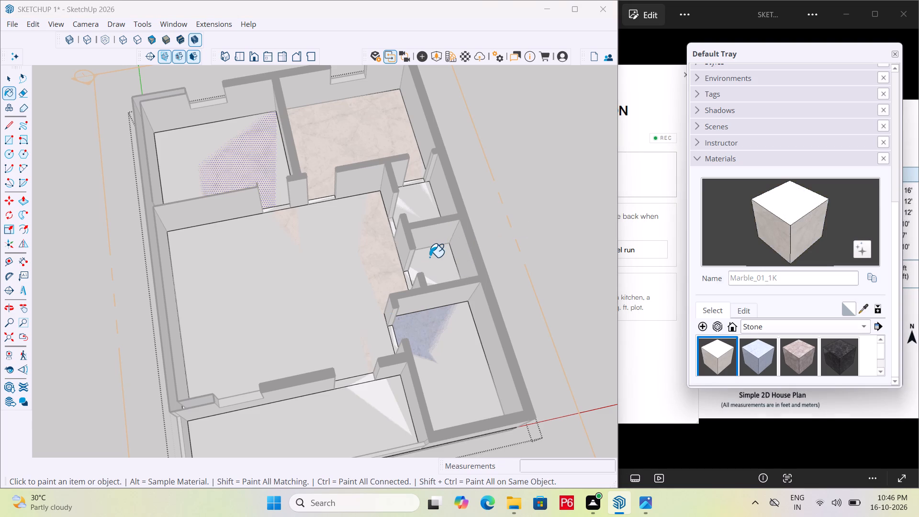
double_click(429, 257)
click(420, 210)
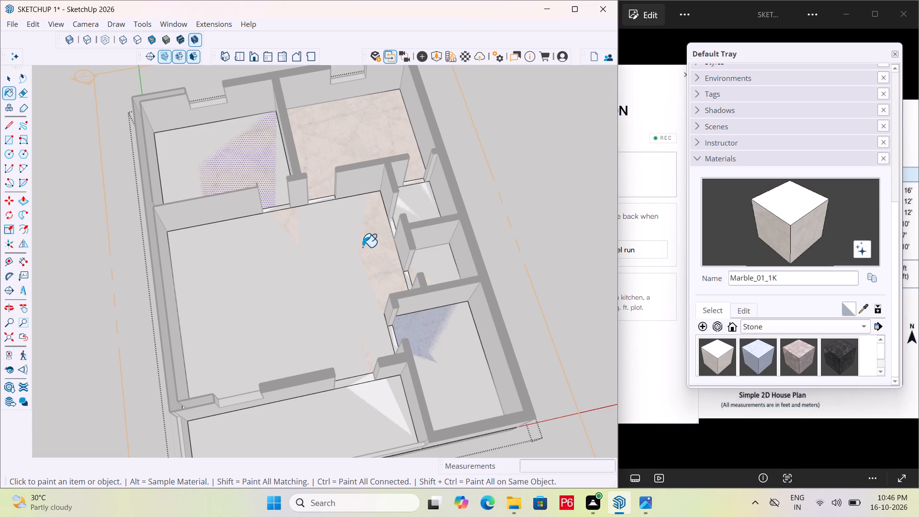
Save the model and leave the house group.
key(Escape)
scroll(328, 282, down, 5)
key(ctrl+s)
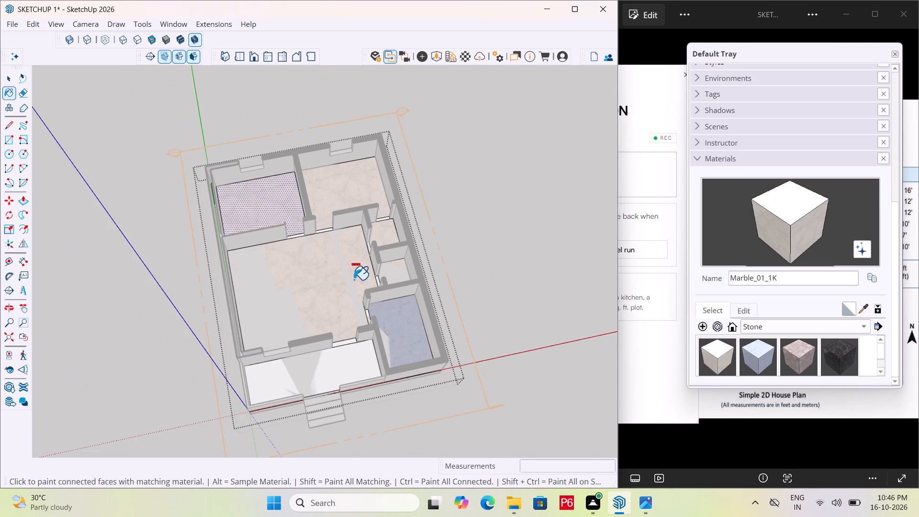
key(ctrl+s)
key(space)
click(528, 231)
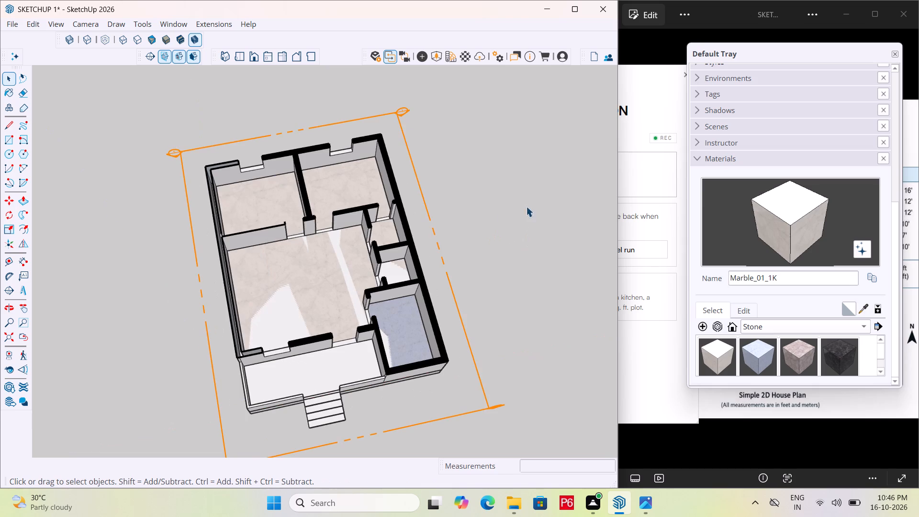
Reopen the house group and Push/Pull the floor of the rear room with the thin partition wall up 1".
middle_drag(311, 257, 417, 203)
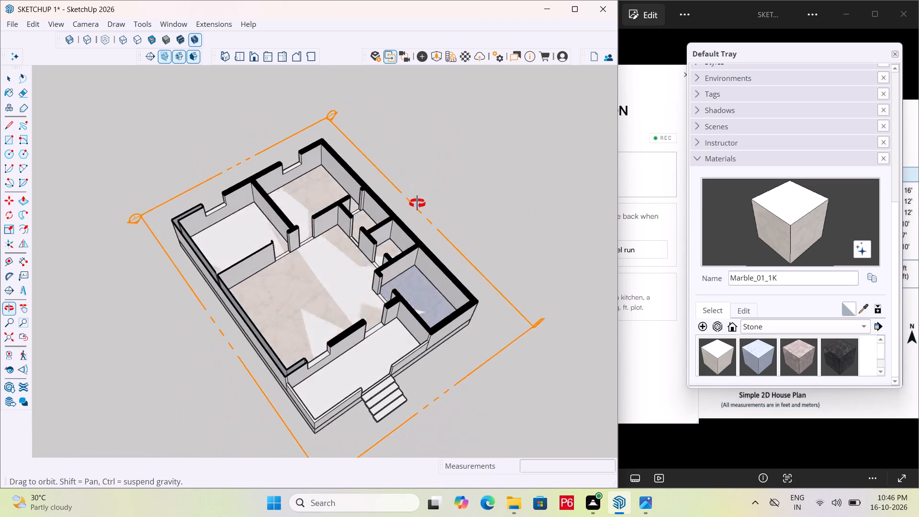
middle_drag(417, 203, 418, 202)
scroll(419, 189, up, 2)
scroll(212, 269, up, 4)
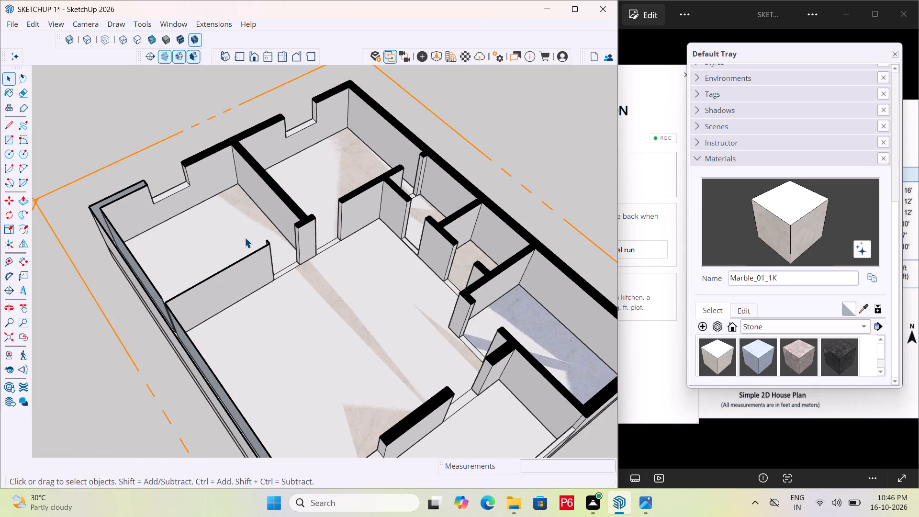
triple_click(245, 237)
double_click(245, 237)
double_click(245, 237)
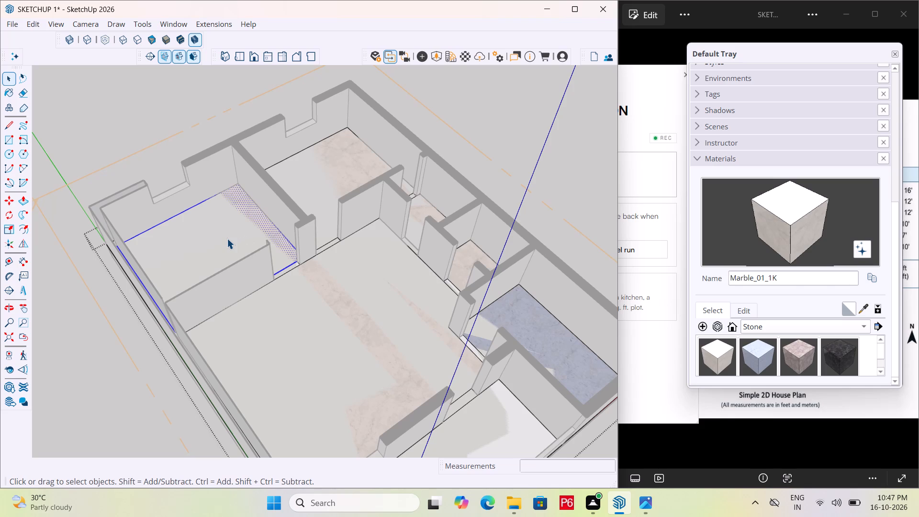
key(p)
click(227, 238)
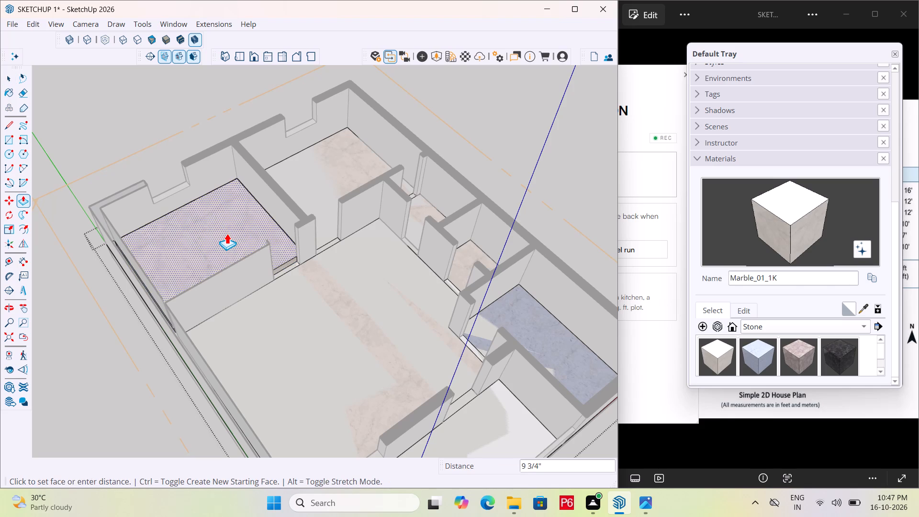
text(1")
key(Return)
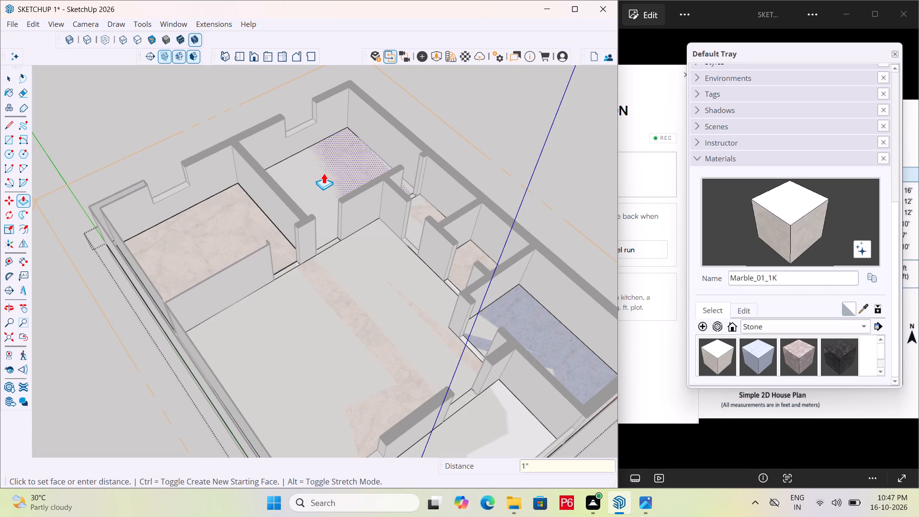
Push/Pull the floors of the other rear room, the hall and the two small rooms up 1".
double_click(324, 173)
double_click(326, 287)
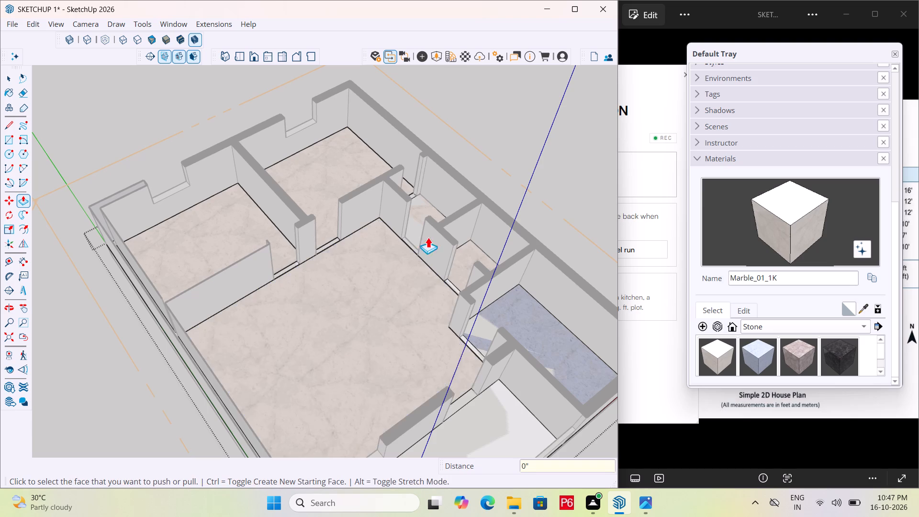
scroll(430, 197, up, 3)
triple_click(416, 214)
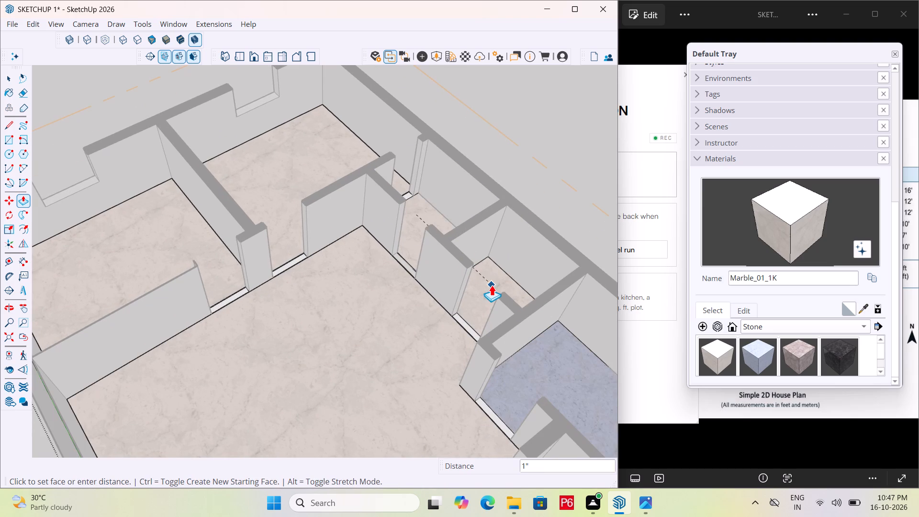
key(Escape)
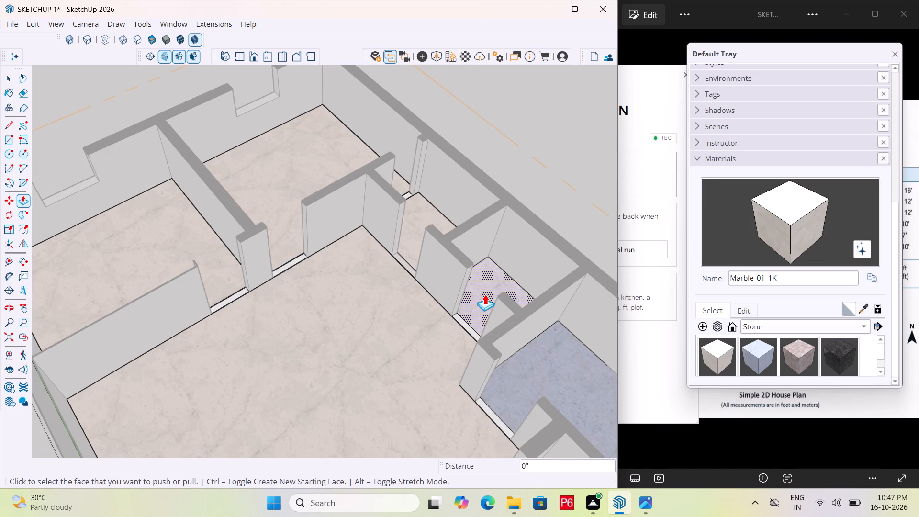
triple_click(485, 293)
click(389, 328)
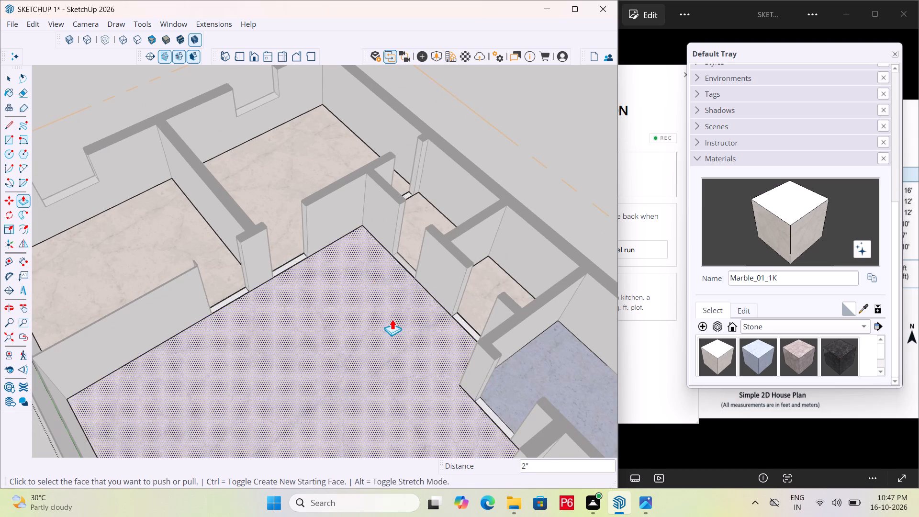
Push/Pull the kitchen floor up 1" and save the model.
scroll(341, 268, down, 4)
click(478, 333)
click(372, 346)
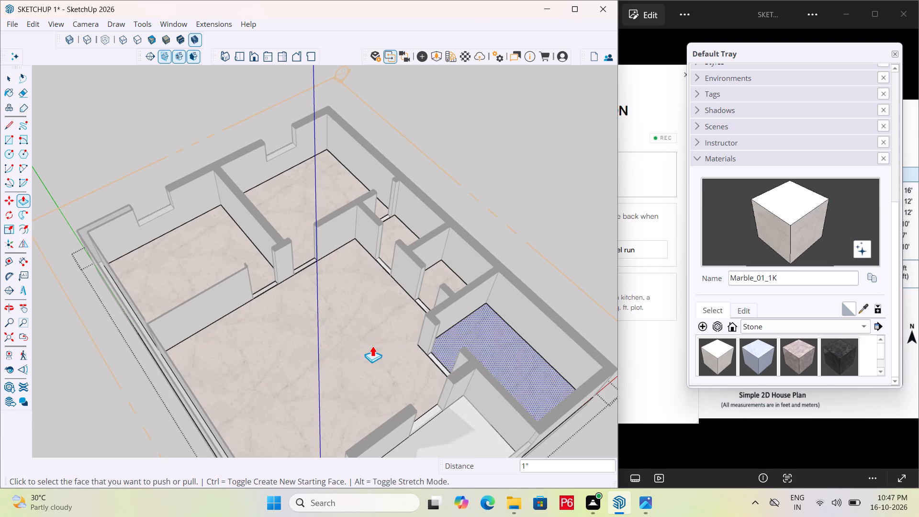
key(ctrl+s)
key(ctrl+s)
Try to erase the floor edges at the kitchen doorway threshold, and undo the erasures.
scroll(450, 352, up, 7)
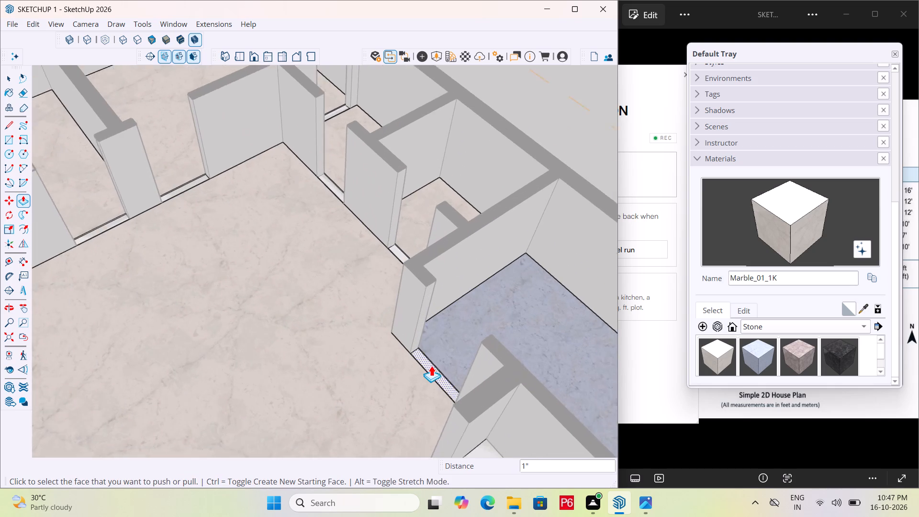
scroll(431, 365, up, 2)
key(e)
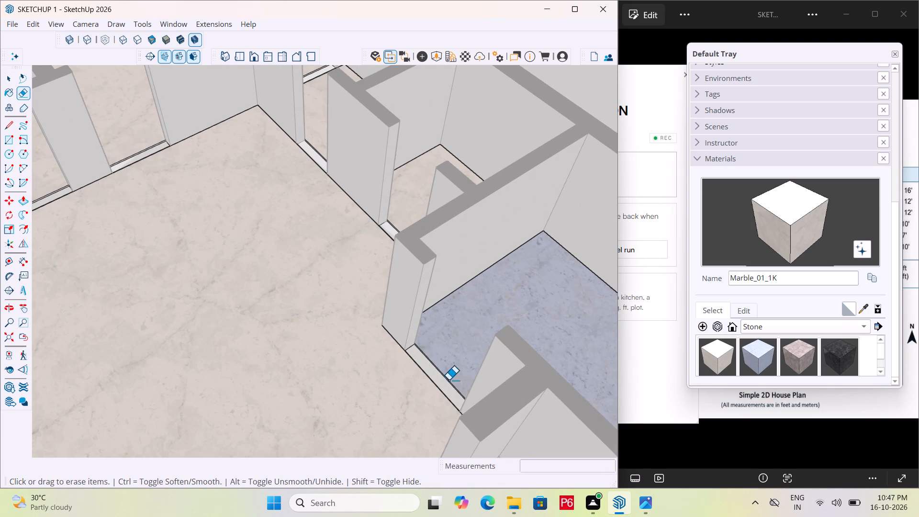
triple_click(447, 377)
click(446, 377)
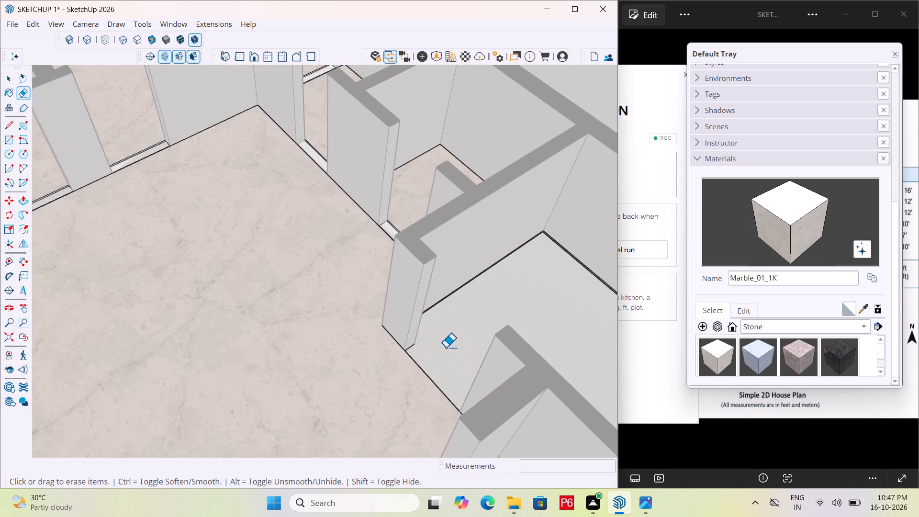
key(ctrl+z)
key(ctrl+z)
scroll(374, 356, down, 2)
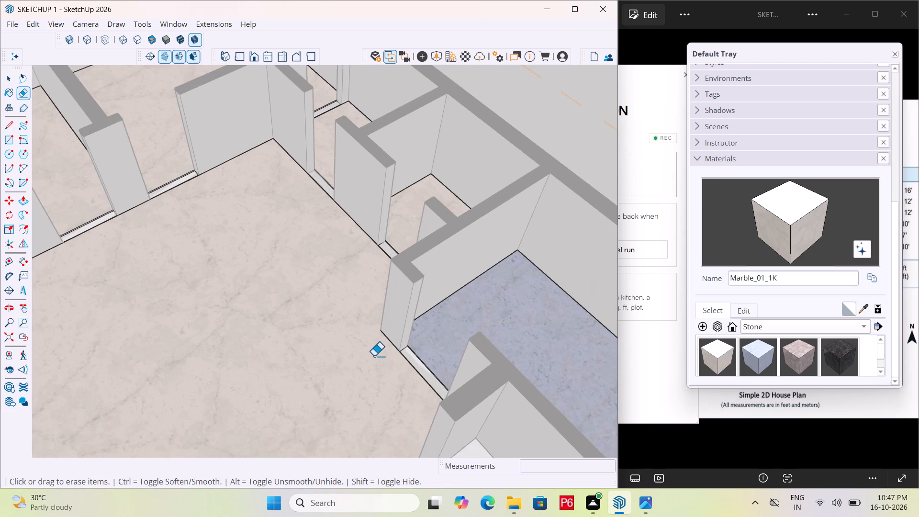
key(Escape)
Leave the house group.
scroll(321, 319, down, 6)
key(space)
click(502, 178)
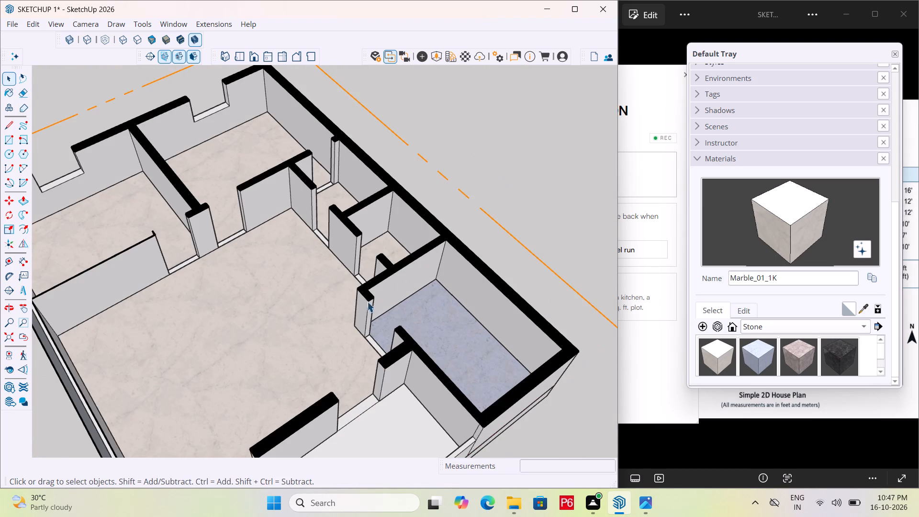
Examine the marble floors of the whole house from above.
scroll(351, 312, up, 3)
middle_drag(387, 292, 304, 327)
scroll(411, 321, down, 10)
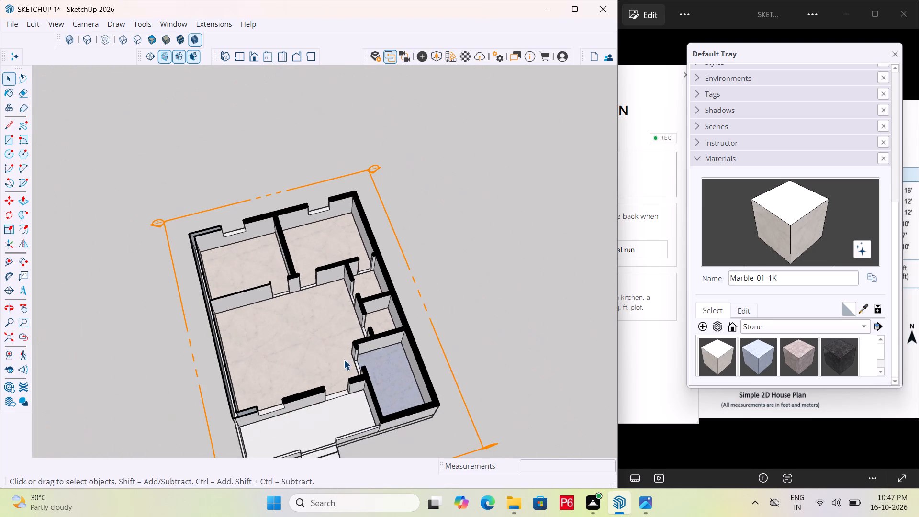
scroll(344, 360, down, 1)
middle_drag(336, 296, 365, 345)
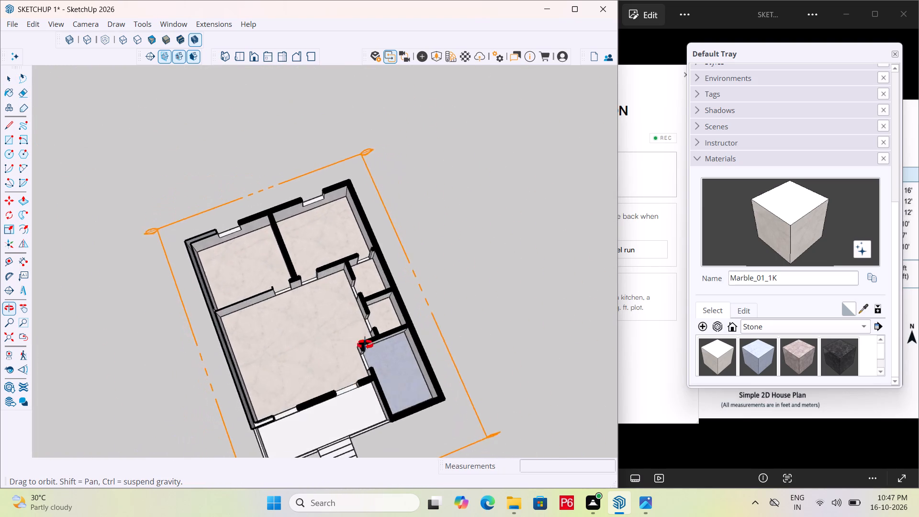
middle_drag(365, 345, 264, 356)
scroll(430, 281, down, 5)
middle_drag(303, 331, 327, 369)
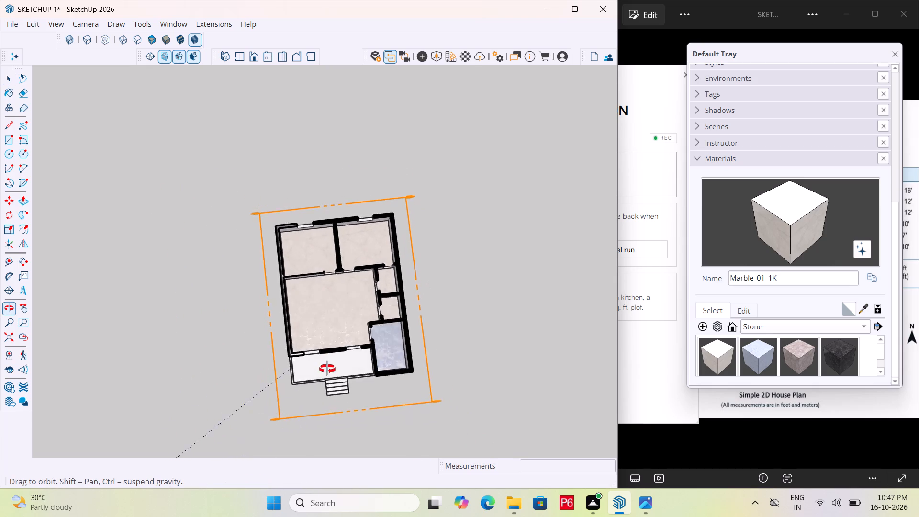
middle_drag(327, 369, 318, 376)
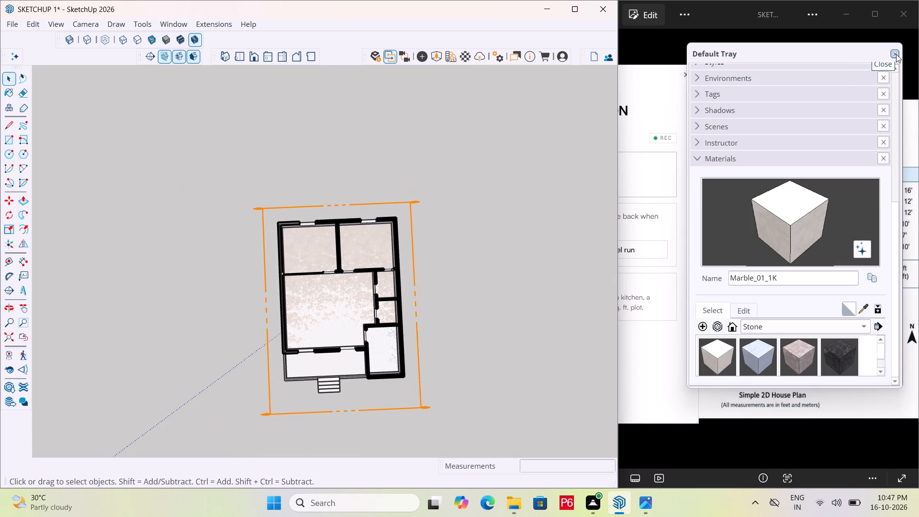
Close the Default Tray and switch to the 2D house plan image in Photos.
click(896, 54)
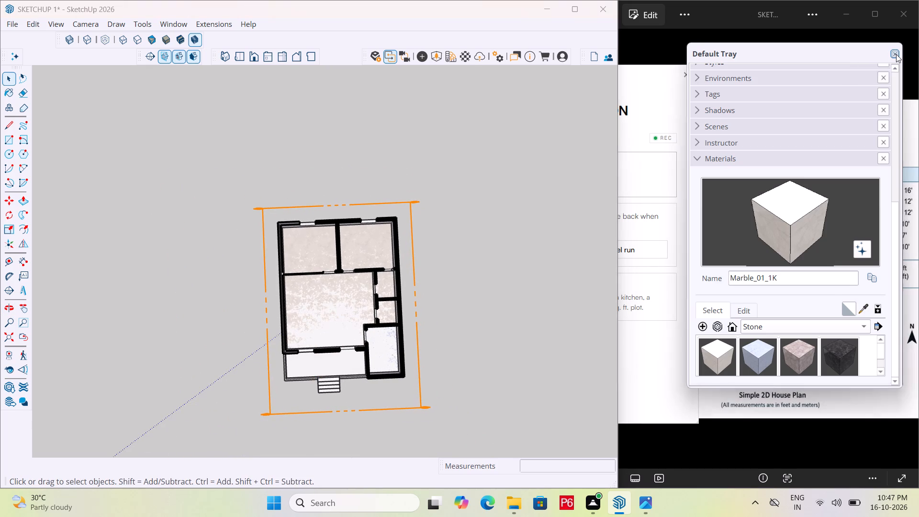
click(850, 310)
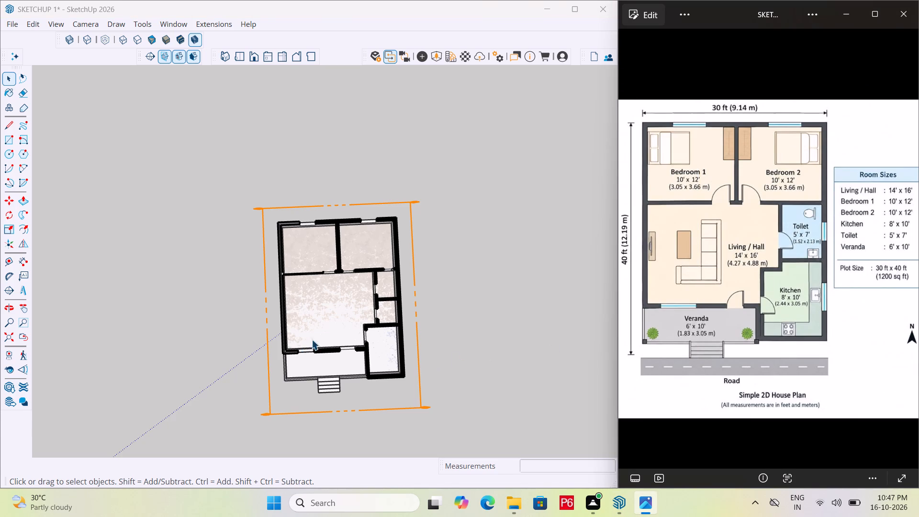
Back in SketchUp, examine the room layout, doorways and marble floors from several angles against the 2D plan.
middle_drag(313, 333, 381, 193)
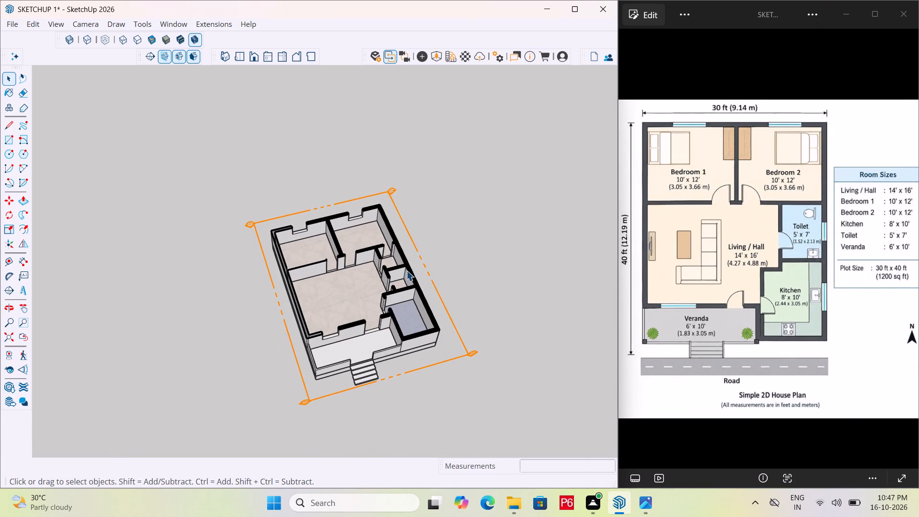
middle_drag(398, 270, 301, 326)
middle_drag(335, 324, 385, 315)
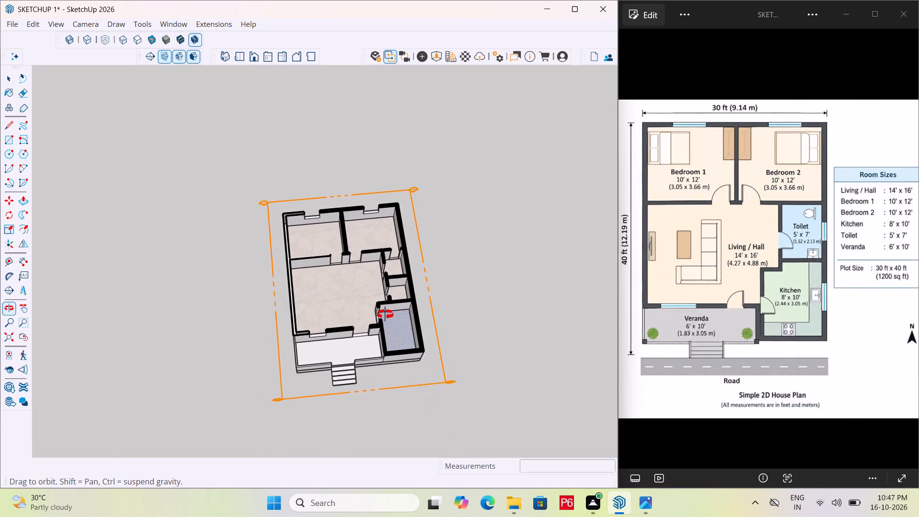
middle_drag(385, 315, 415, 297)
scroll(393, 332, up, 5)
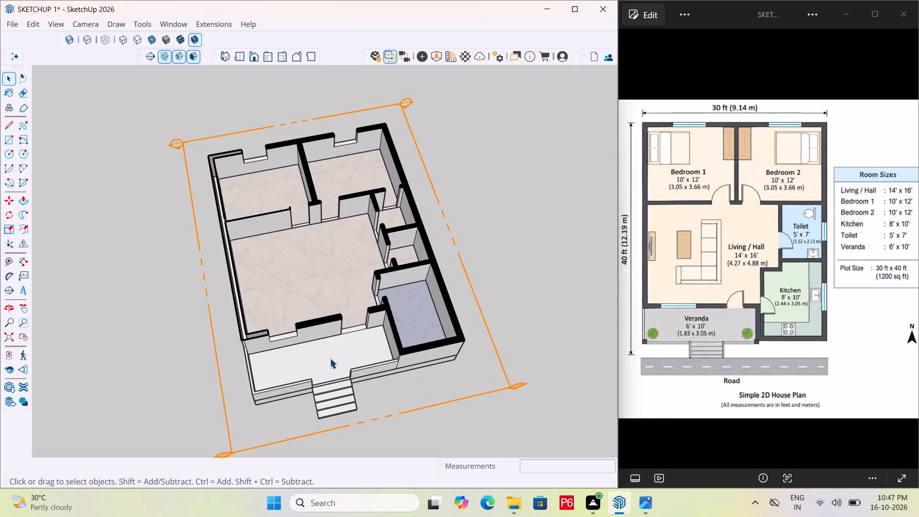
scroll(329, 358, up, 1)
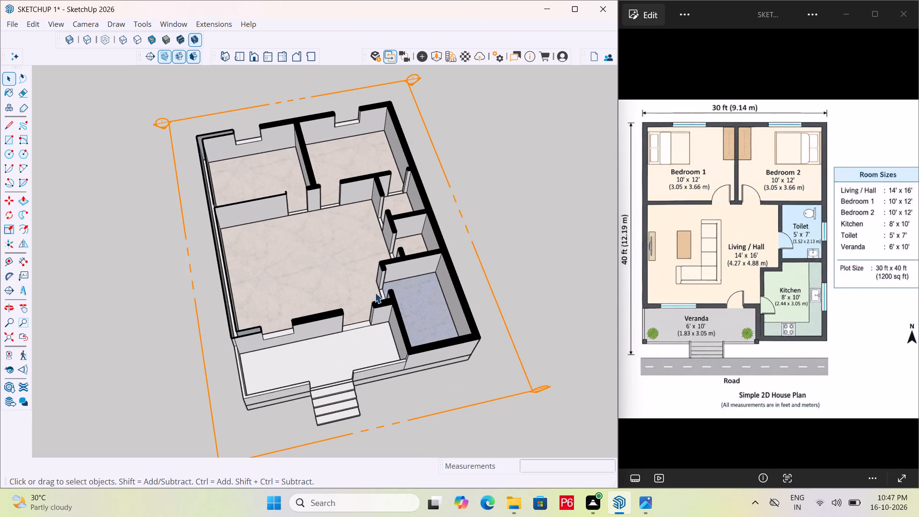
scroll(316, 217, up, 4)
middle_drag(273, 221, 240, 257)
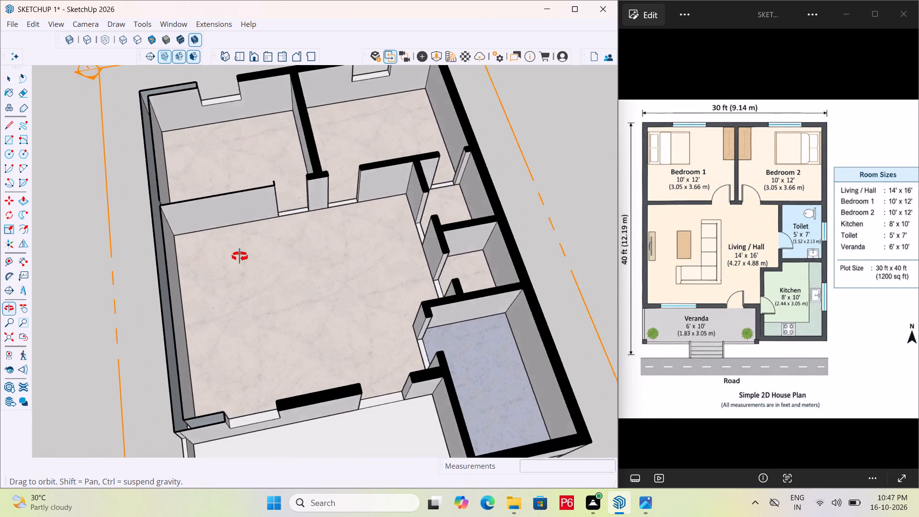
middle_drag(240, 257, 192, 297)
middle_drag(296, 316, 218, 320)
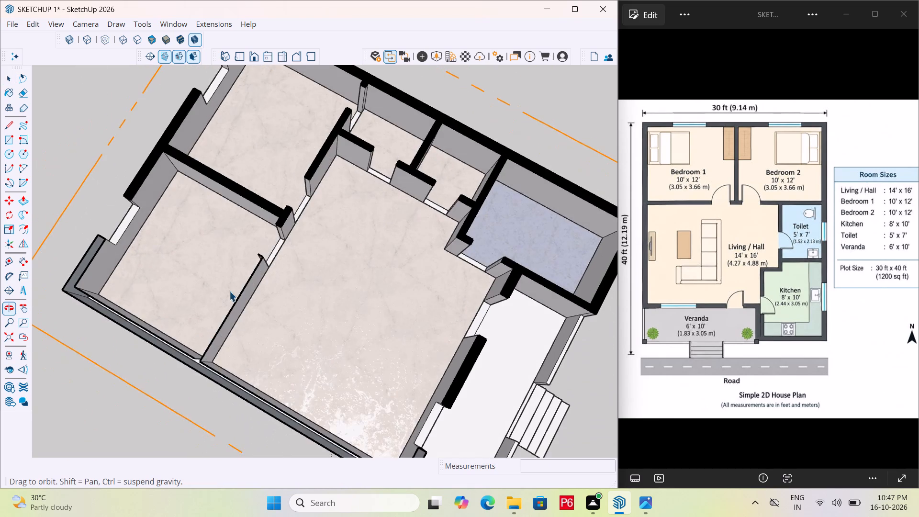
scroll(410, 223, down, 4)
middle_drag(463, 294, 235, 303)
scroll(347, 256, up, 5)
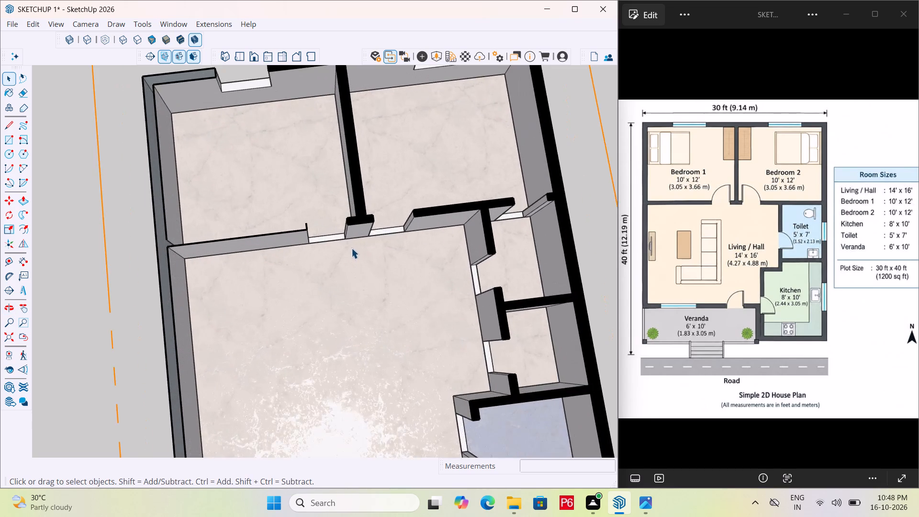
scroll(350, 246, up, 5)
scroll(290, 231, down, 2)
scroll(243, 227, down, 4)
middle_drag(158, 252, 665, 185)
scroll(556, 240, up, 1)
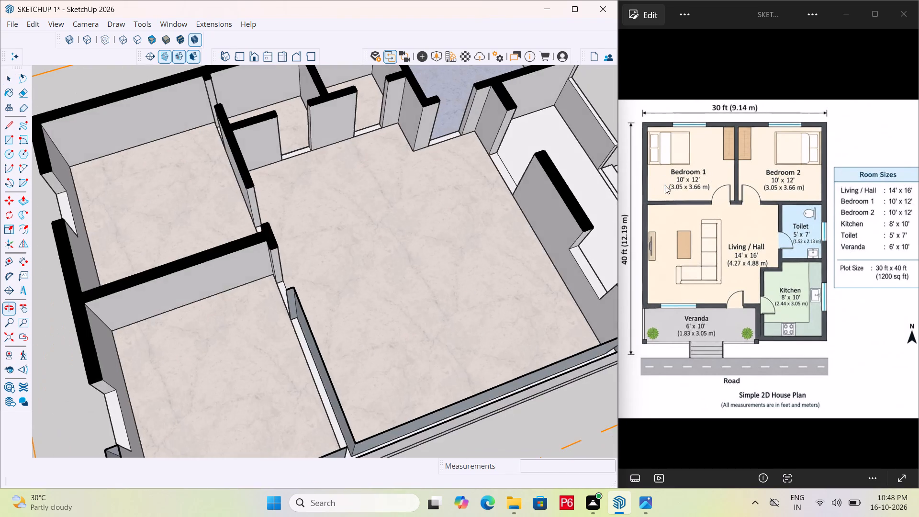
middle_drag(227, 287, 374, 278)
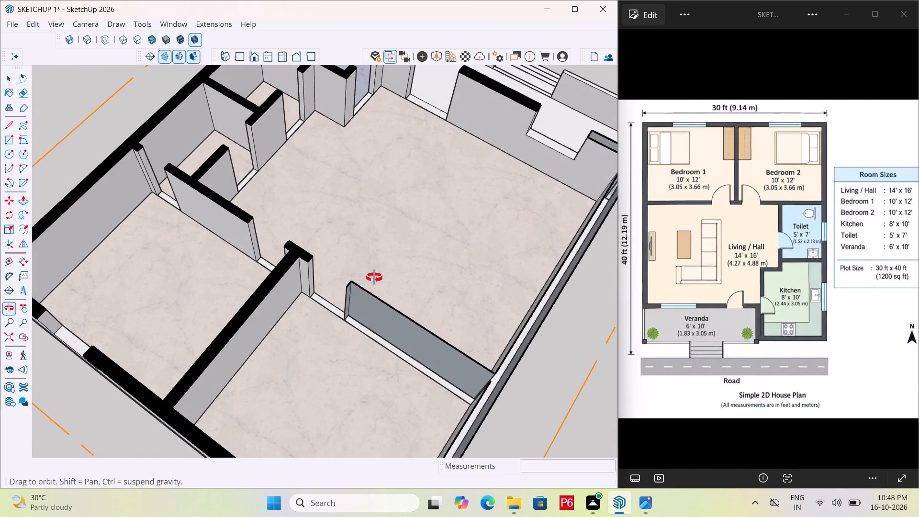
middle_drag(374, 278, 376, 271)
Undo the 1" floor raising and the marble painting of the room floors.
key(ctrl+z)
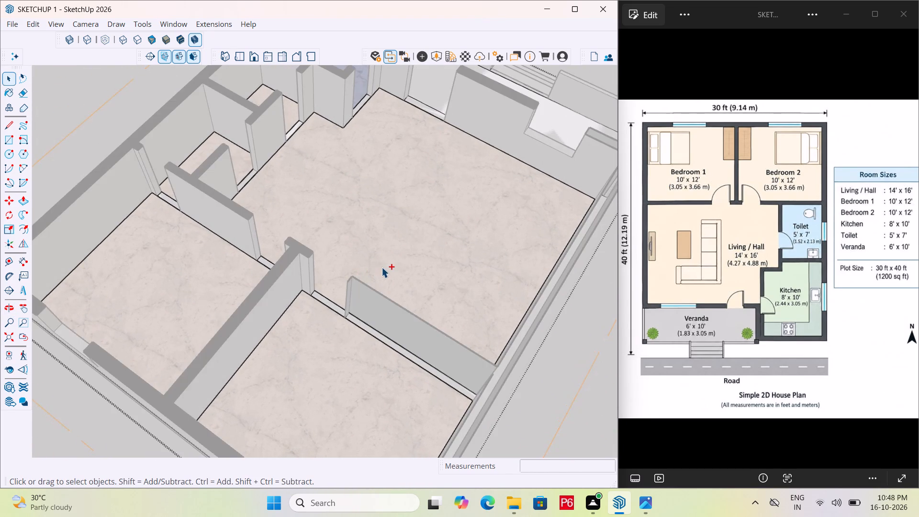
key(ctrl+z)
key(ctrl+z)
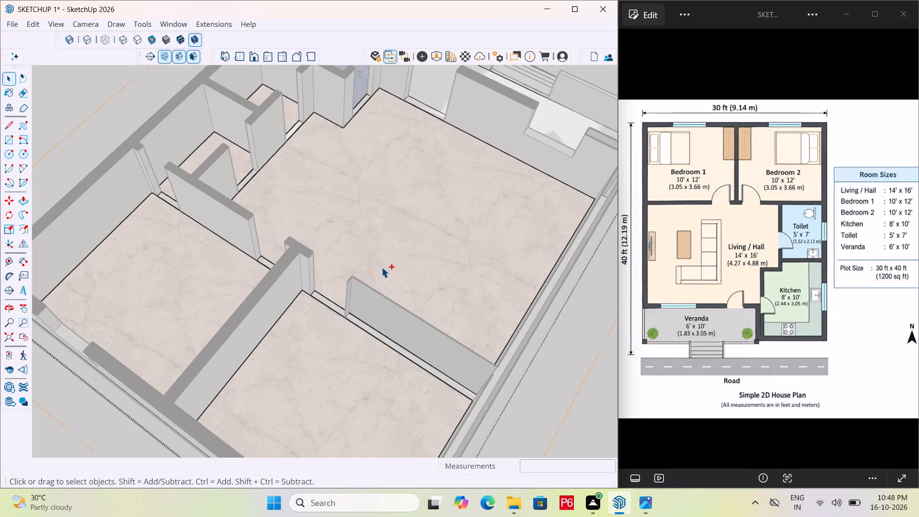
key(ctrl+z)
key(ctrl+z)
key(ctrl+z)
key(ctrl+z)
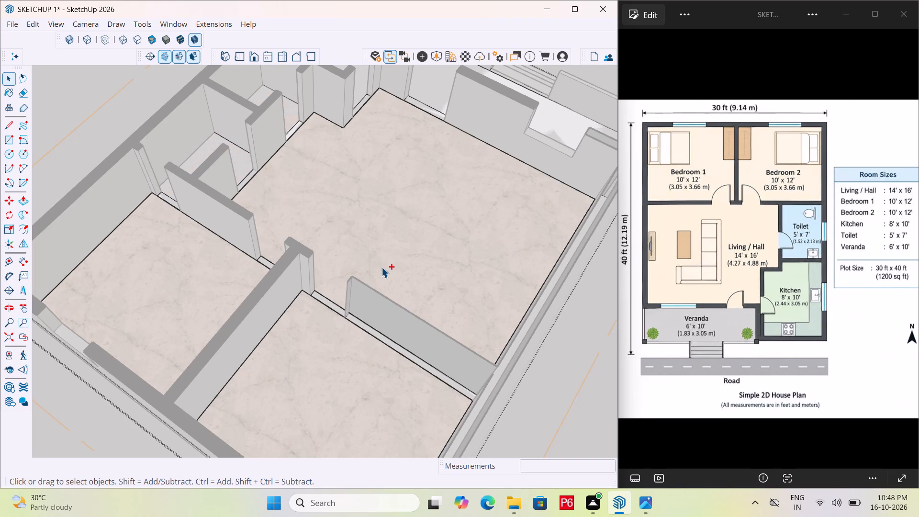
key(ctrl+z)
key(ctrl+z)
key(ctrl+z)
key(ctrl+z)
key(ctrl+z)
key(ctrl+z)
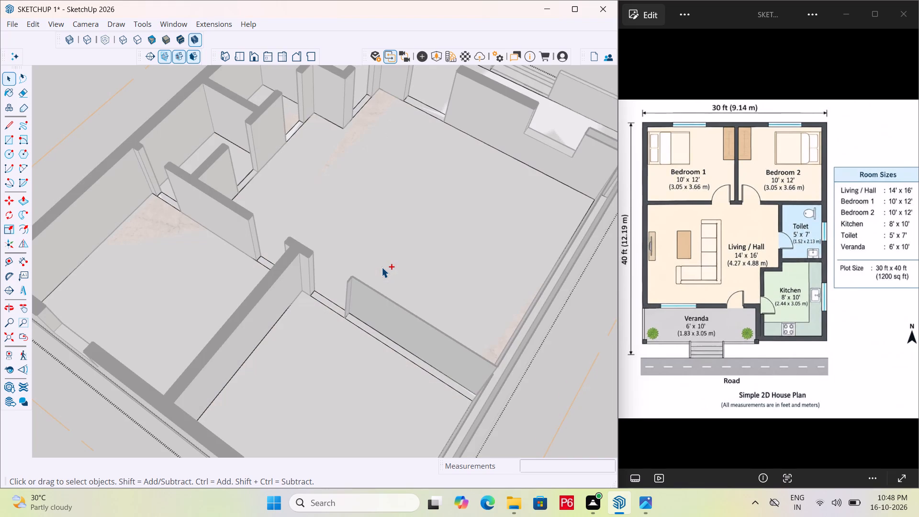
key(ctrl+z)
key(ctrl+z)
key(ctrl+z)
key(ctrl+z)
key(ctrl+z)
key(ctrl+z)
key(ctrl+z)
key(ctrl+z)
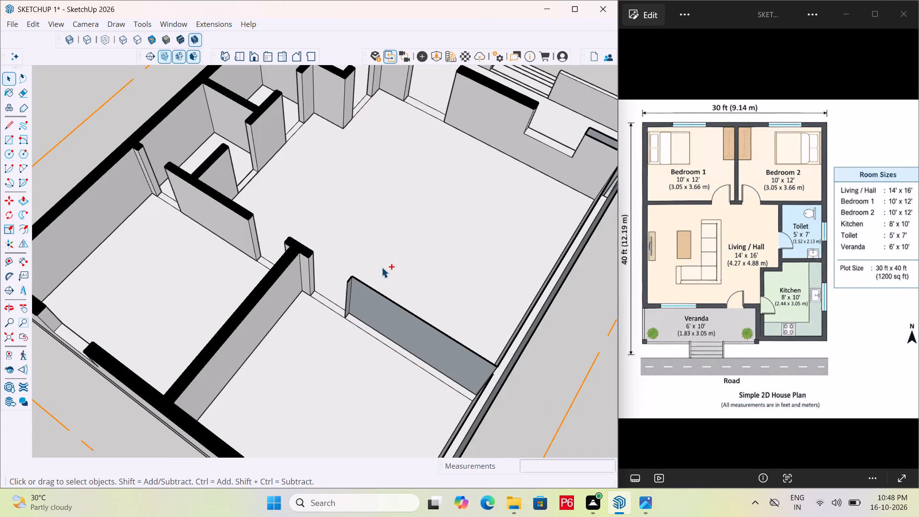
Undo the remaining earlier floor edits, back past the lowering of the horizontal section plane.
key(ctrl+z)
key(ctrl+z)
key(ctrl+z)
key(ctrl+z)
key(ctrl+z)
key(ctrl+z)
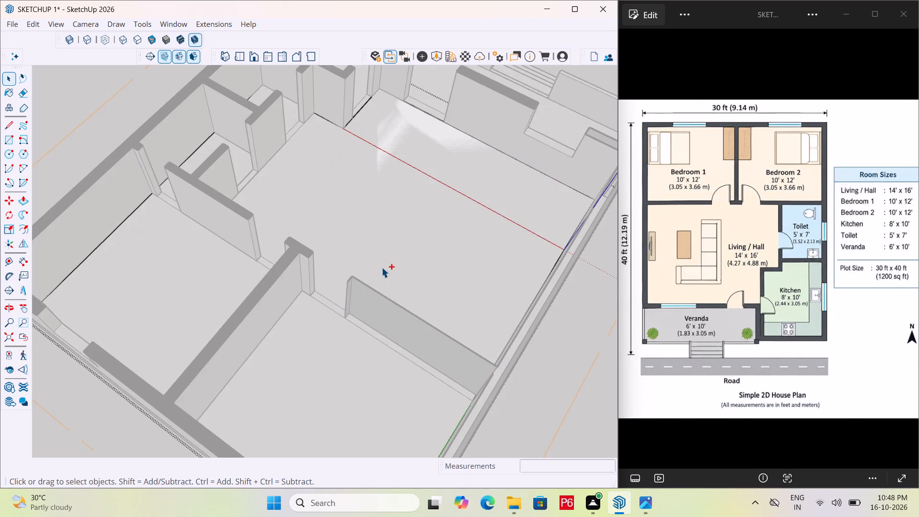
key(ctrl+z)
key(ctrl+z)
key(ctrl+z)
key(ctrl+z)
key(ctrl+z)
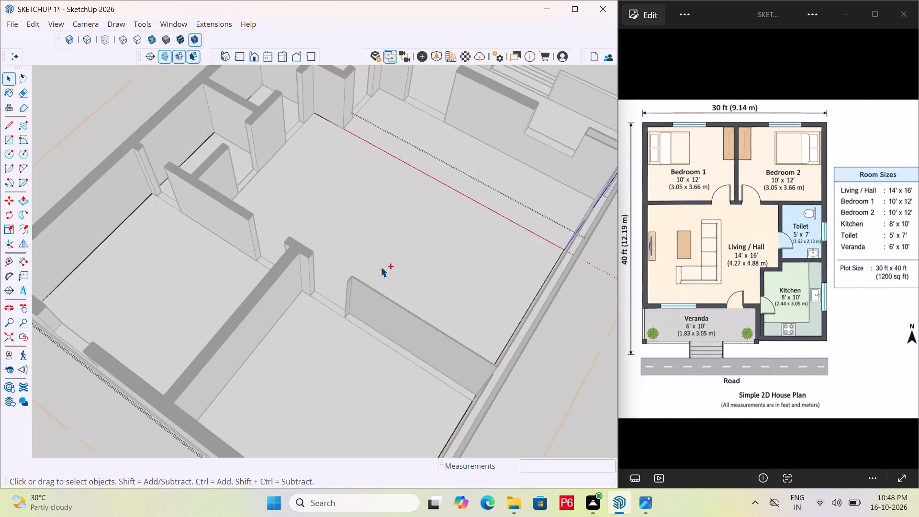
key(ctrl+z)
key(ctrl+z)
key(ctrl+z)
key(ctrl+z)
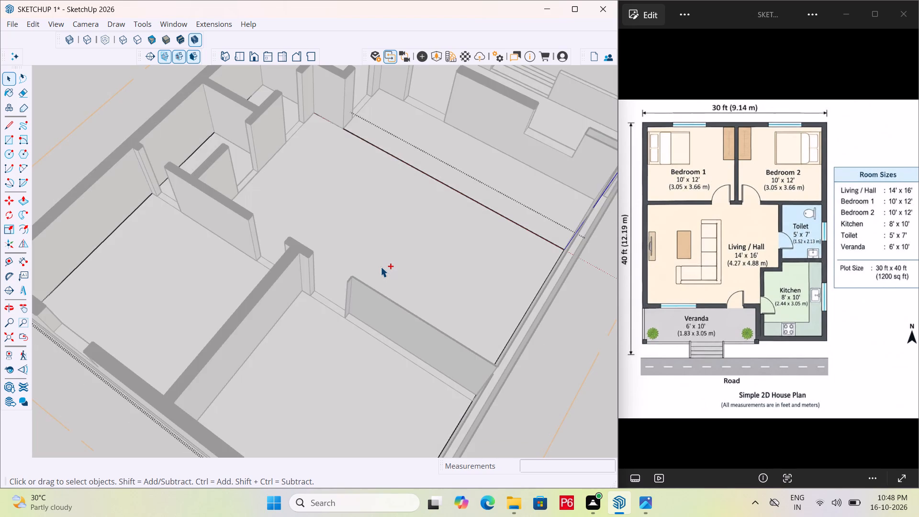
key(ctrl+z)
key(ctrl+z)
key(ctrl+z)
key(ctrl+z)
key(ctrl+z)
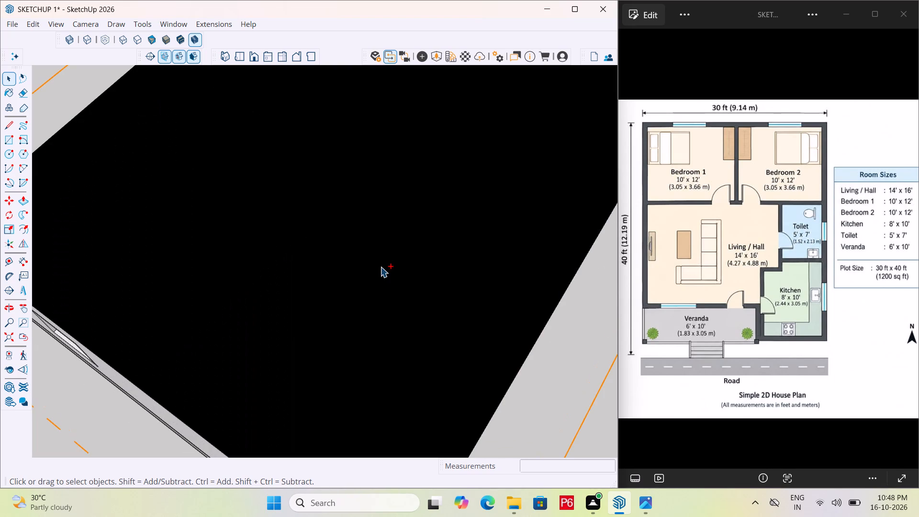
Lower the horizontal section plane by about 4' so it cuts through the walls below the roof and exposes the rooms.
scroll(339, 275, down, 10)
middle_drag(428, 272, 220, 183)
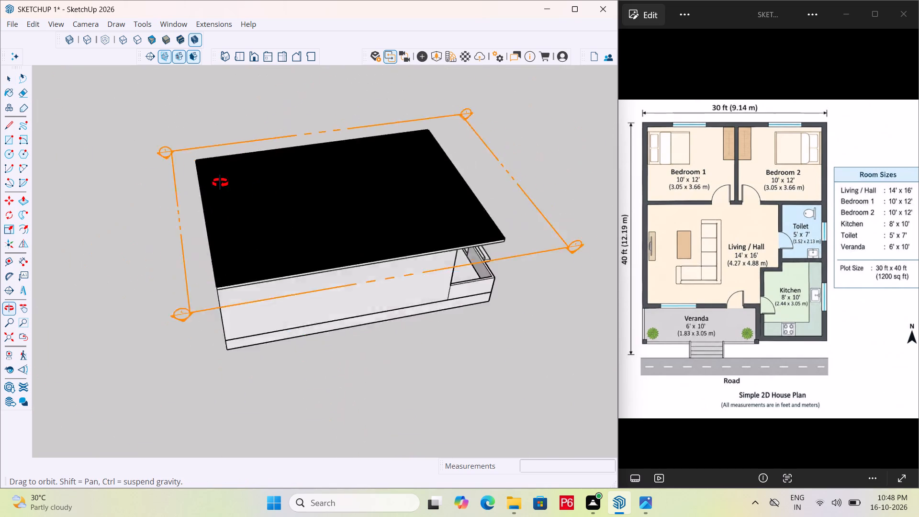
middle_drag(220, 183, 145, 177)
middle_drag(422, 260, 172, 141)
middle_drag(397, 277, 366, 264)
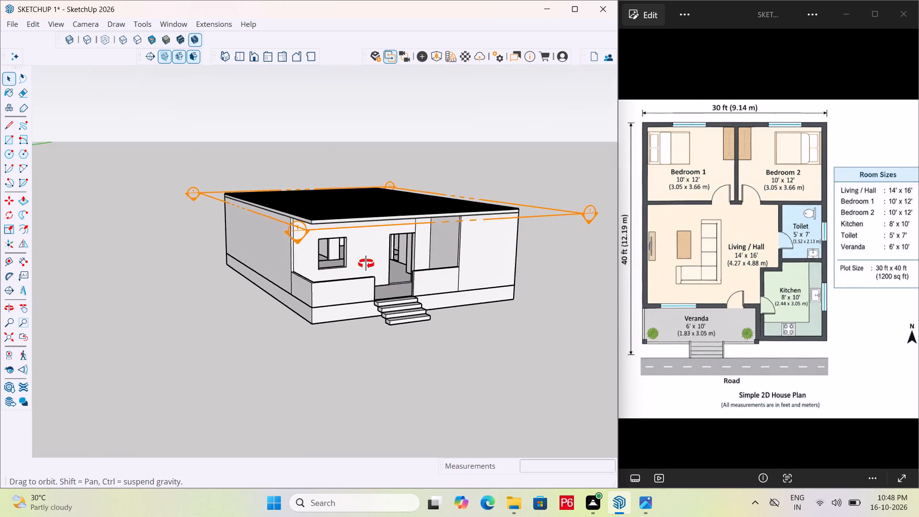
middle_drag(366, 264, 296, 260)
scroll(296, 260, up, 10)
middle_drag(360, 263, 399, 309)
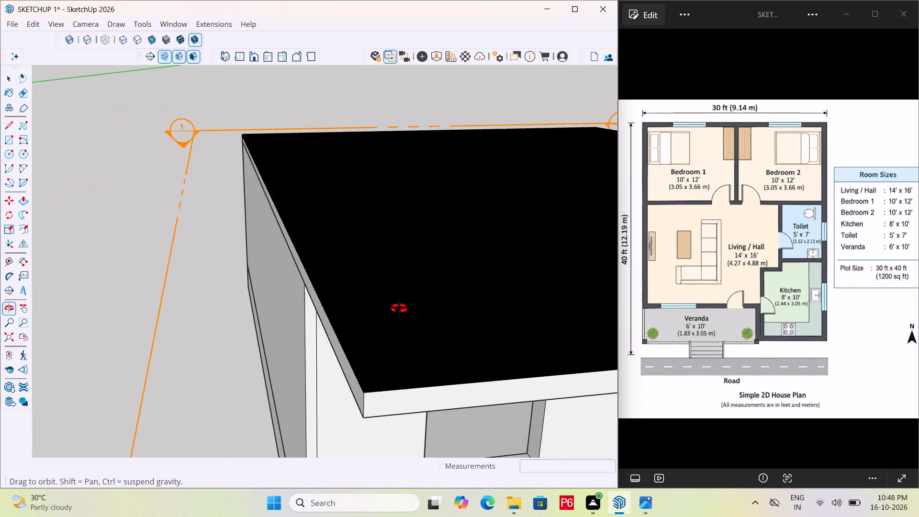
middle_drag(399, 309, 401, 308)
scroll(264, 294, down, 12)
middle_drag(347, 285, 387, 345)
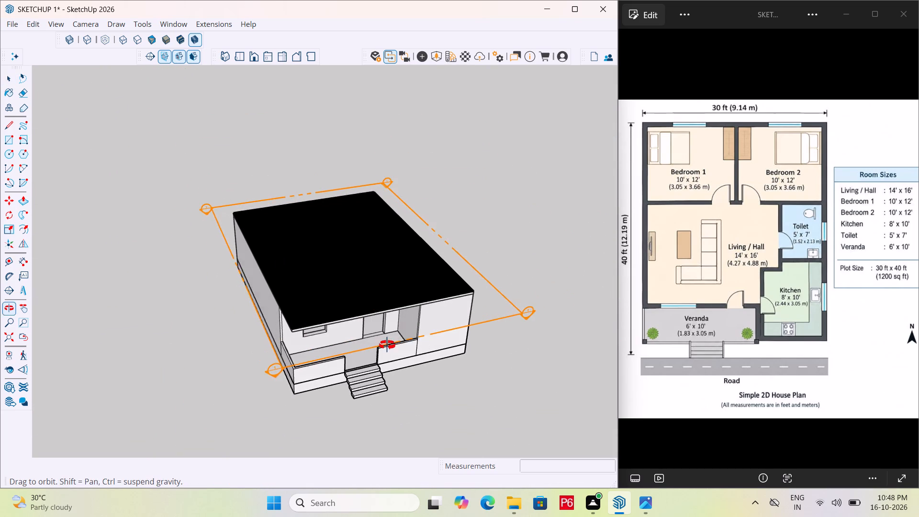
middle_drag(387, 345, 395, 343)
click(284, 371)
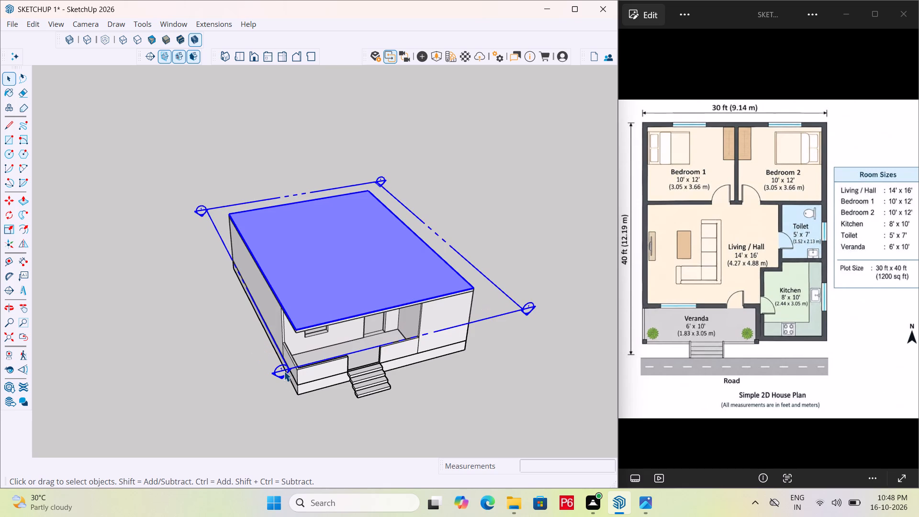
key(m)
click(284, 371)
click(289, 389)
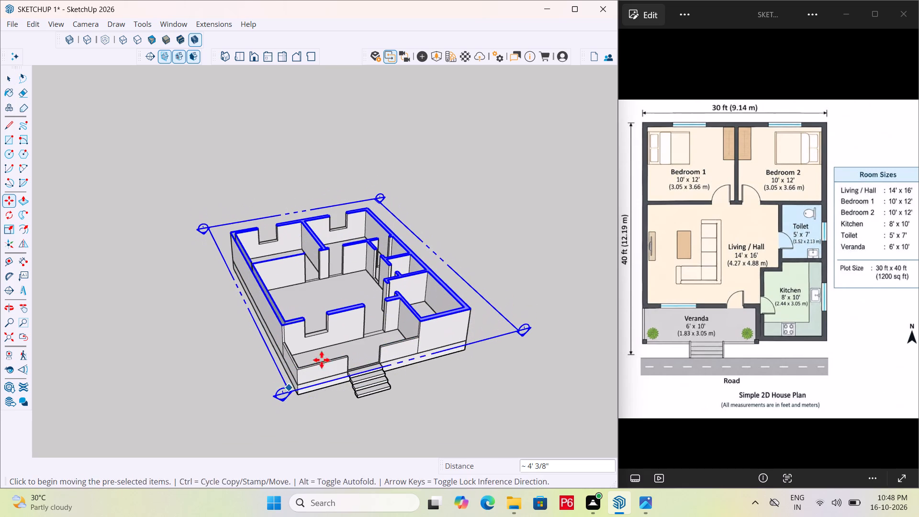
Draw a vertical rectangle about 10' 2" by 6' 1" over the blue-grey face of the wall between Bedroom 1 and the living hall.
middle_drag(369, 249, 593, 286)
middle_drag(116, 322, 582, 330)
scroll(459, 326, up, 5)
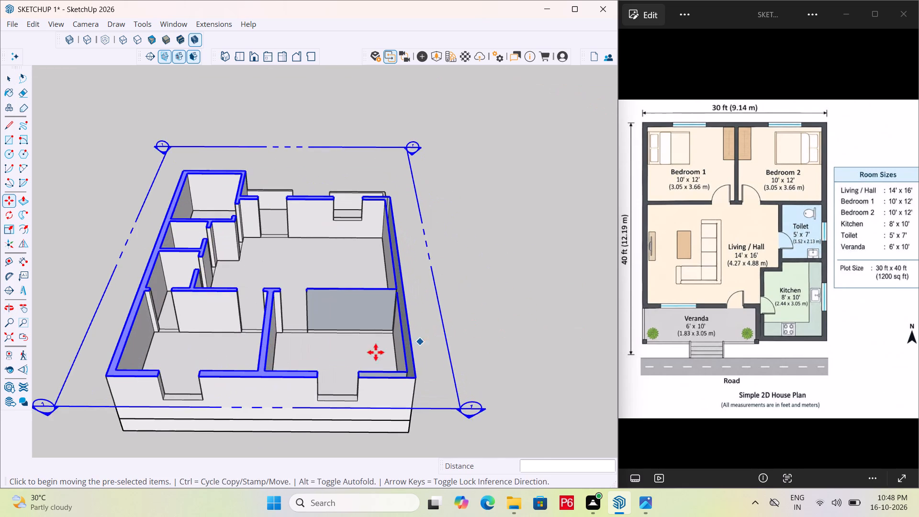
middle_drag(322, 360, 394, 384)
scroll(394, 384, up, 5)
scroll(347, 340, up, 5)
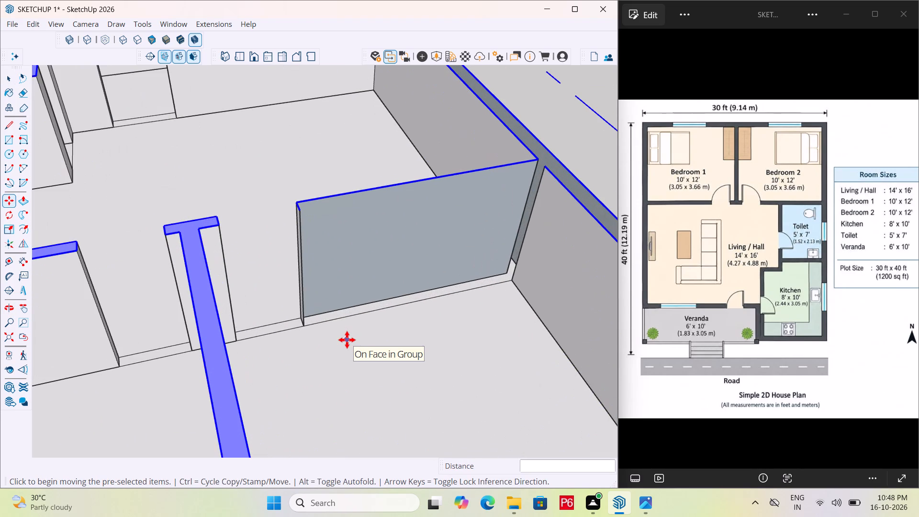
key(r)
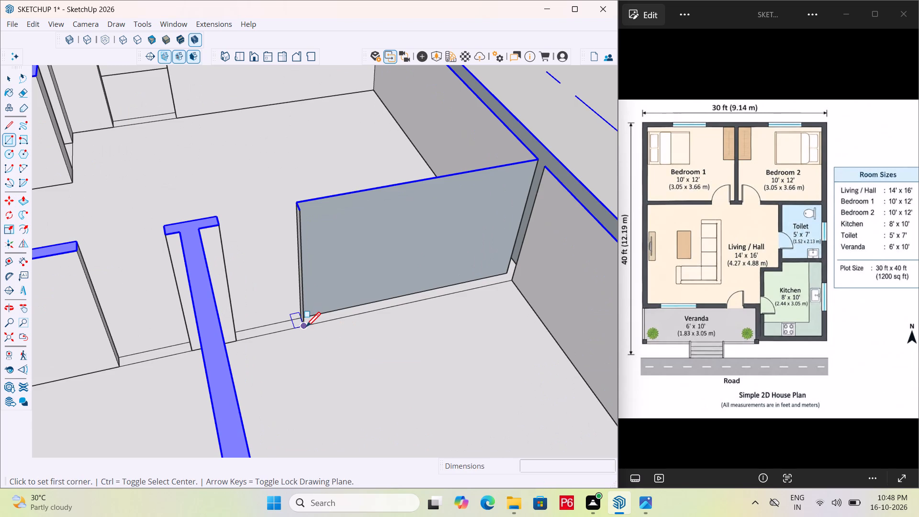
click(306, 328)
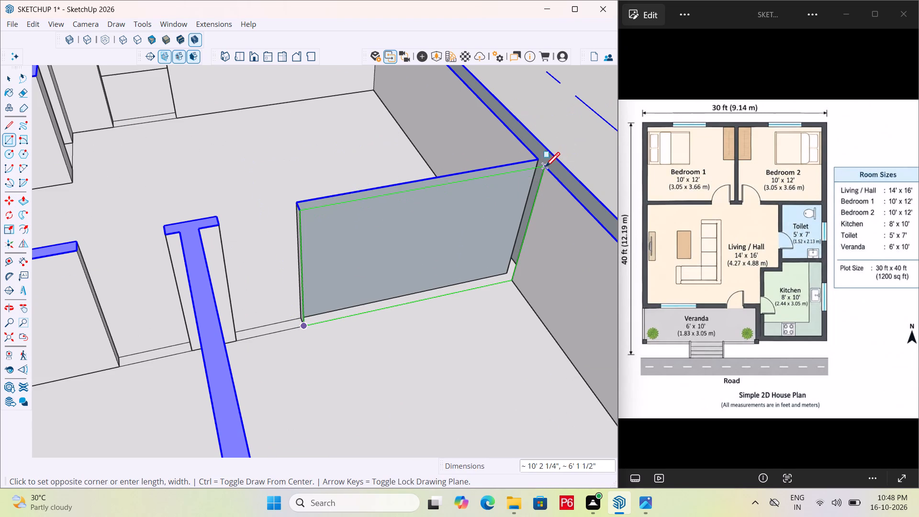
click(546, 168)
scroll(330, 235, down, 6)
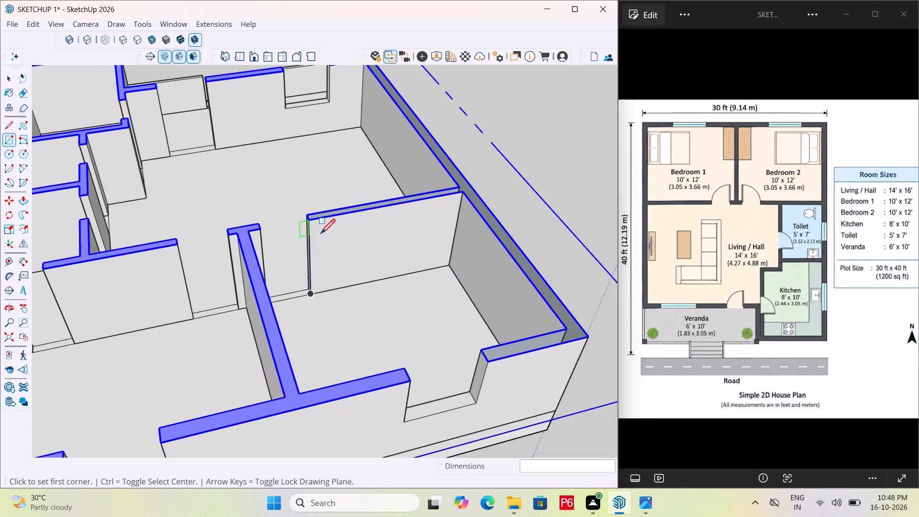
Save the model.
key(ctrl+s)
Leave the Rectangle tool and clear the selection of the section plane.
ctrl+scroll(370, 228, down, 1)
scroll(482, 231, down, 2)
middle_drag(482, 231, 127, 241)
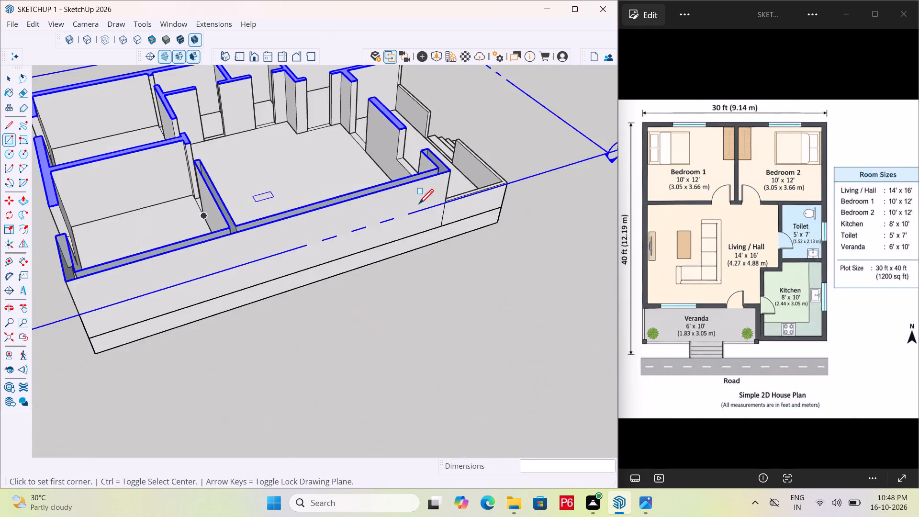
scroll(493, 202, down, 2)
middle_drag(493, 202, 199, 273)
middle_drag(467, 194, 490, 177)
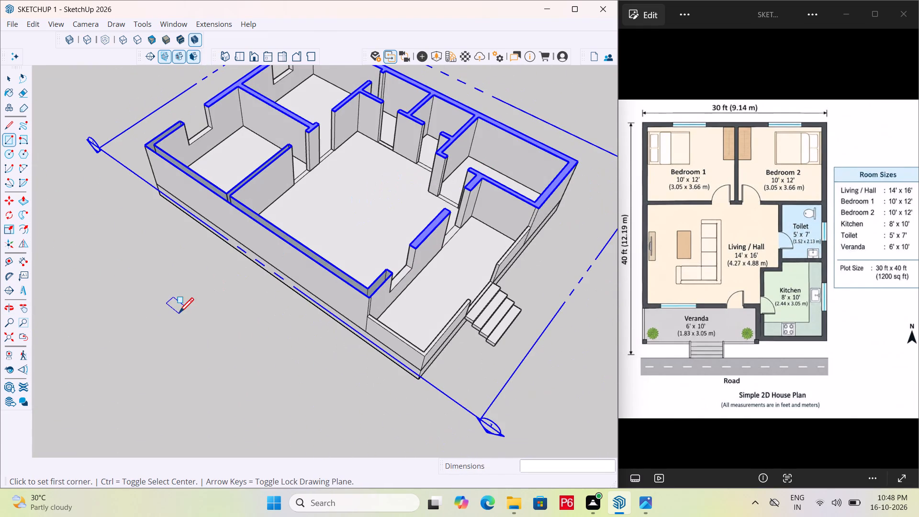
key(Escape)
key(space)
click(191, 315)
Draw a 28' 6" by 38' 6" floor rectangle from Bedroom 1's outer inside corner to the kitchen's diagonally opposite inside corner.
middle_drag(347, 208, 312, 228)
scroll(347, 208, down, 1)
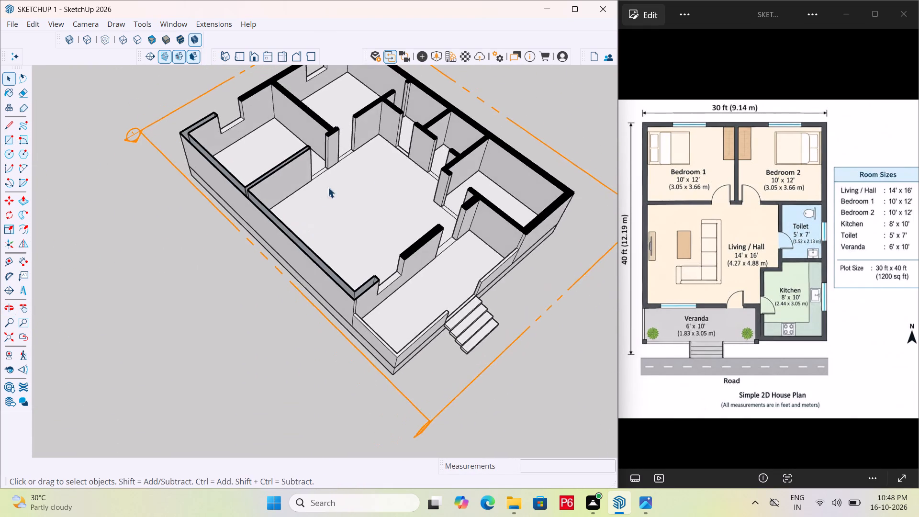
scroll(384, 283, down, 4)
scroll(436, 169, up, 6)
scroll(316, 166, up, 2)
middle_drag(316, 166, 400, 174)
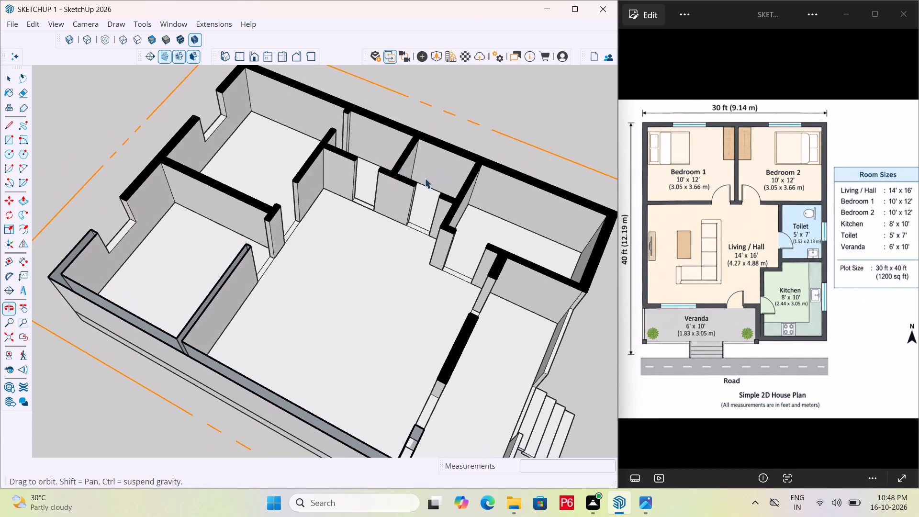
scroll(546, 219, down, 6)
scroll(315, 240, up, 7)
middle_drag(324, 248, 22, 283)
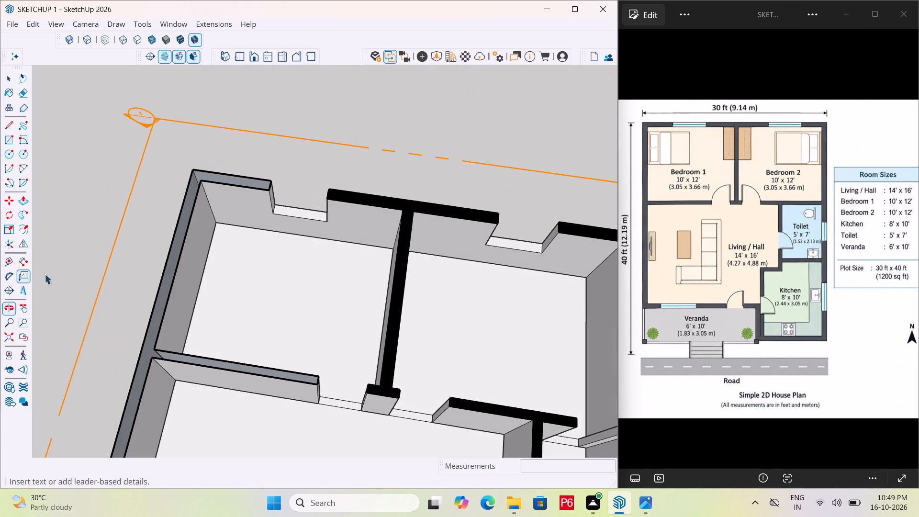
middle_drag(231, 288, 252, 270)
key(r)
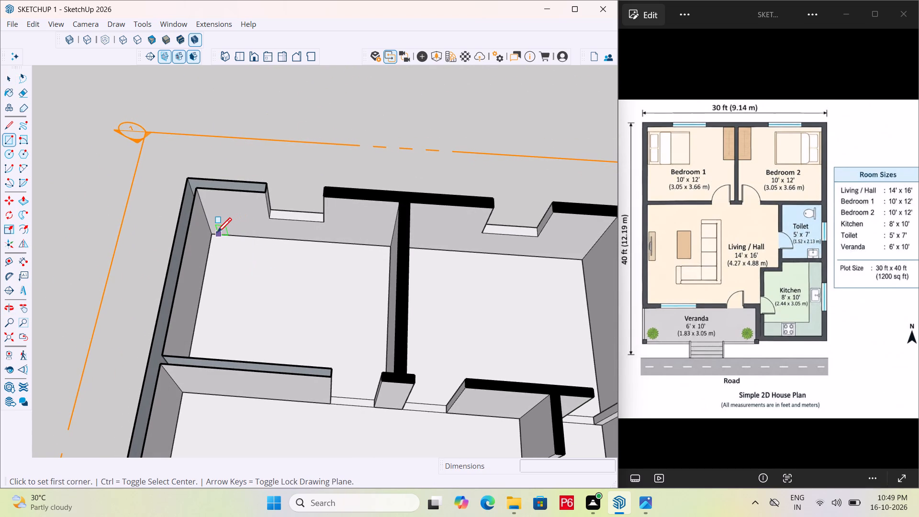
click(216, 234)
scroll(276, 234, down, 10)
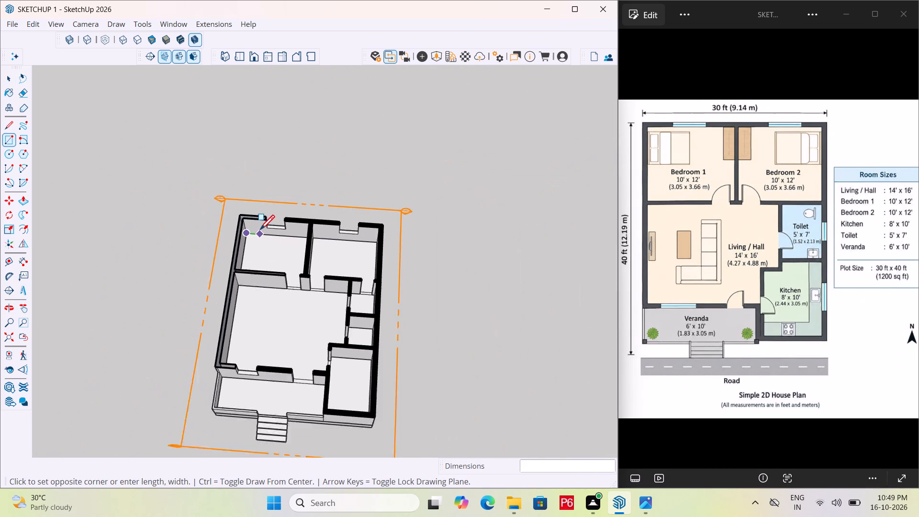
scroll(260, 231, down, 3)
middle_drag(232, 382, 614, 355)
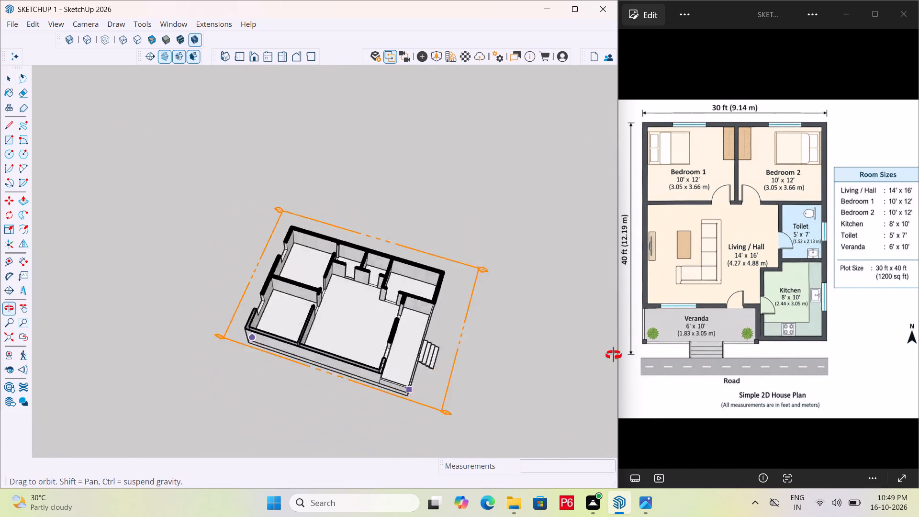
middle_drag(614, 355, 653, 345)
scroll(408, 233, up, 6)
scroll(438, 265, up, 6)
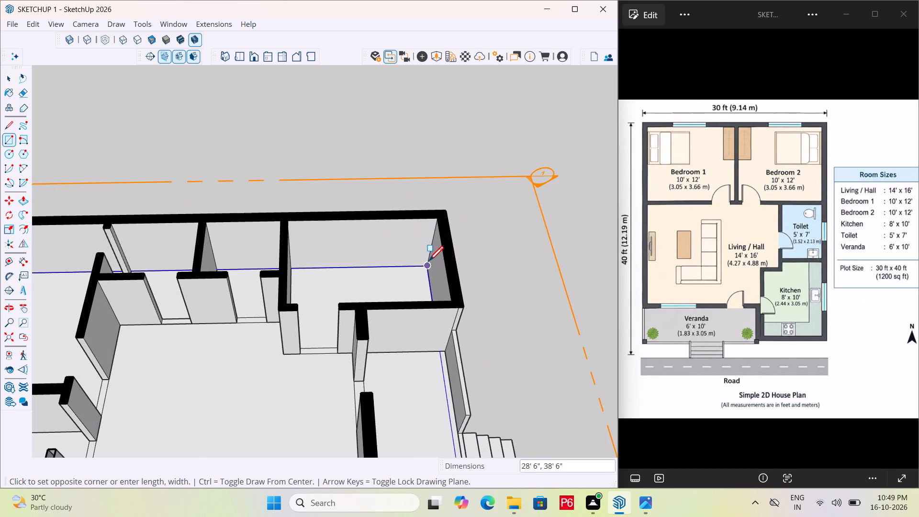
click(429, 262)
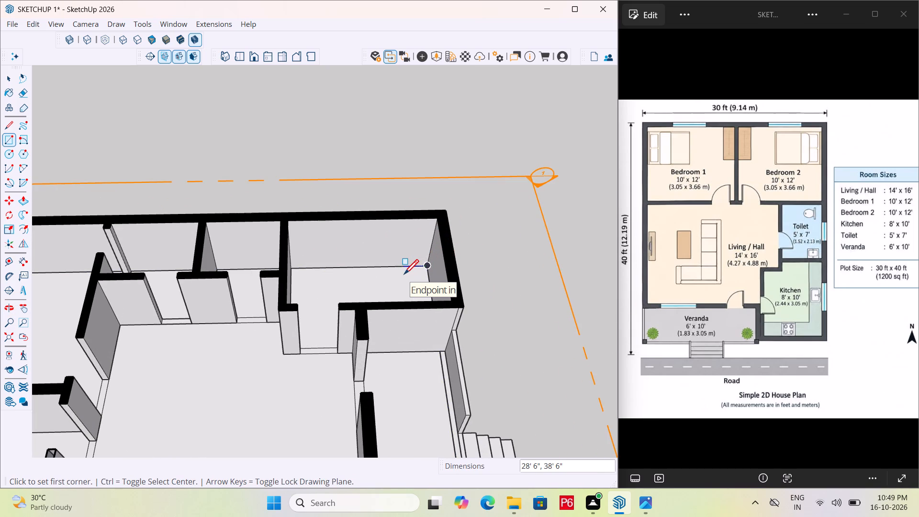
Make the new floor face a group and return to the Select tool with nothing selected.
key(b)
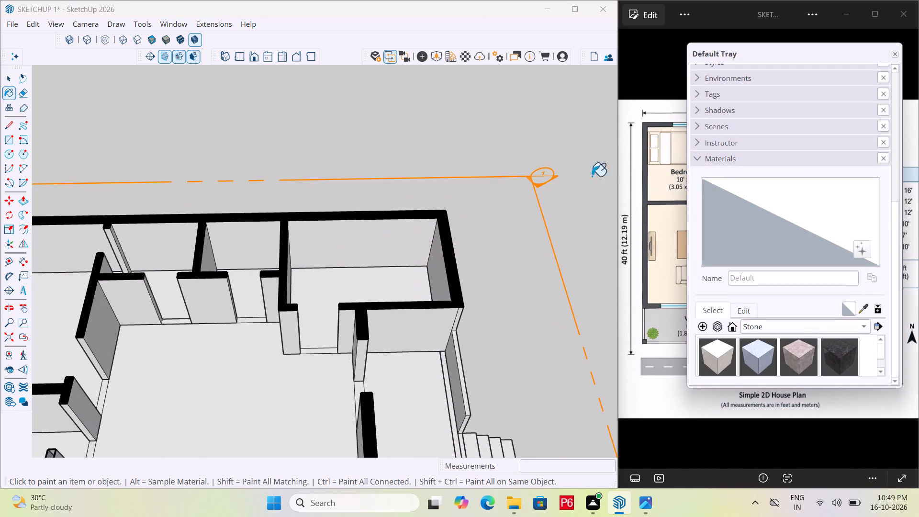
click(898, 54)
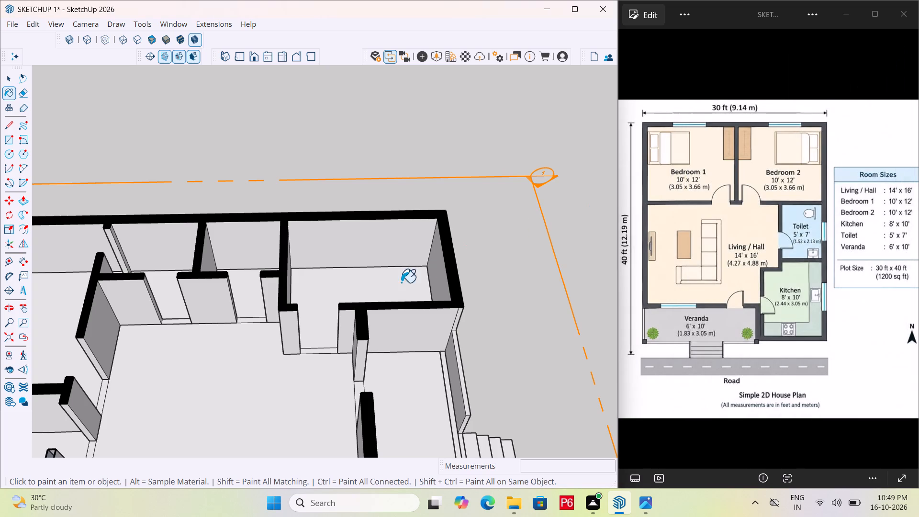
right_click(382, 284)
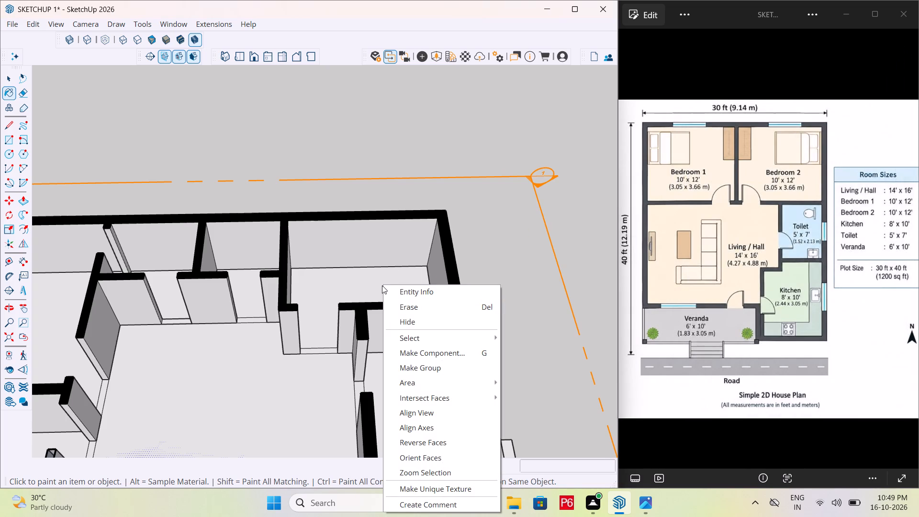
click(440, 371)
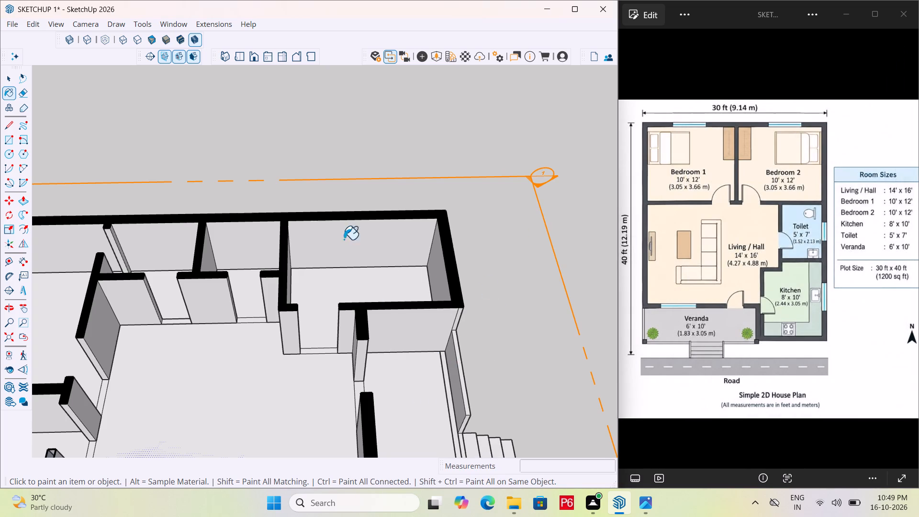
scroll(309, 240, down, 7)
middle_drag(404, 292, 145, 267)
scroll(392, 289, down, 1)
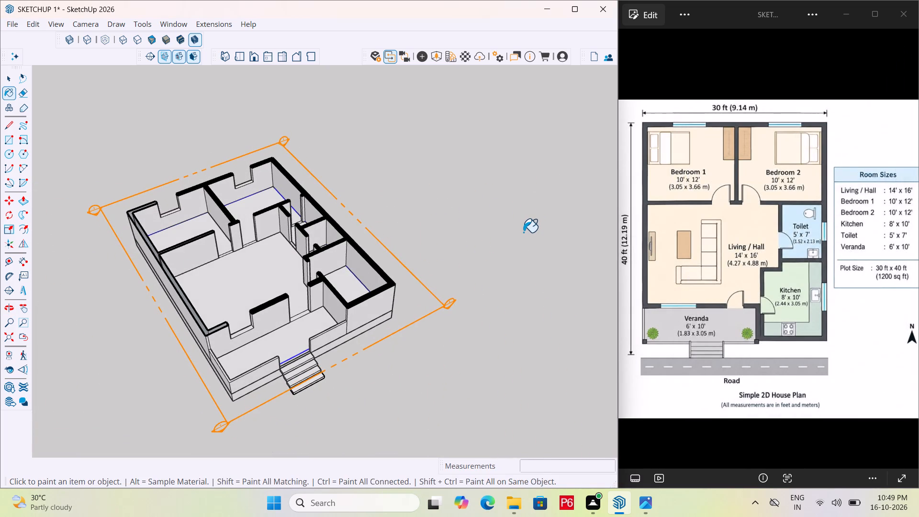
key(Escape)
click(511, 234)
key(space)
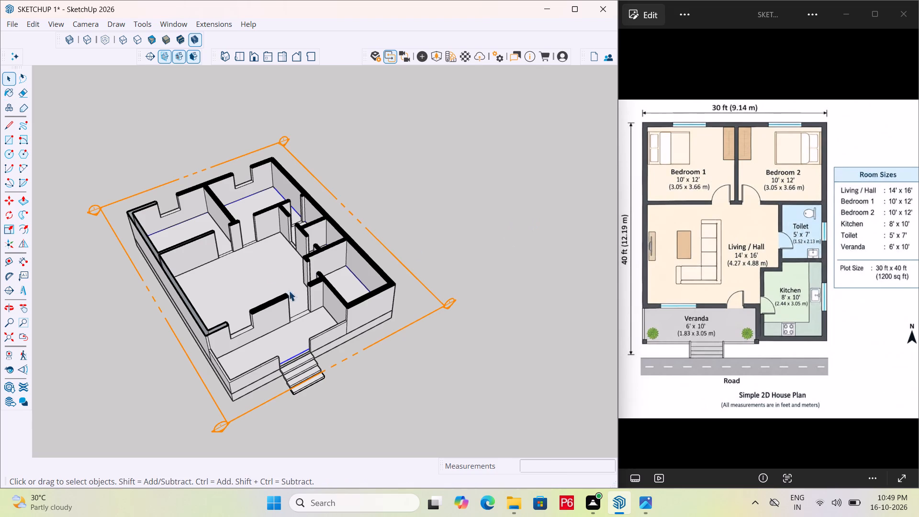
Open the floor group, raise its face 1" with Push/Pull, and exit the group.
double_click(264, 266)
key(p)
click(264, 266)
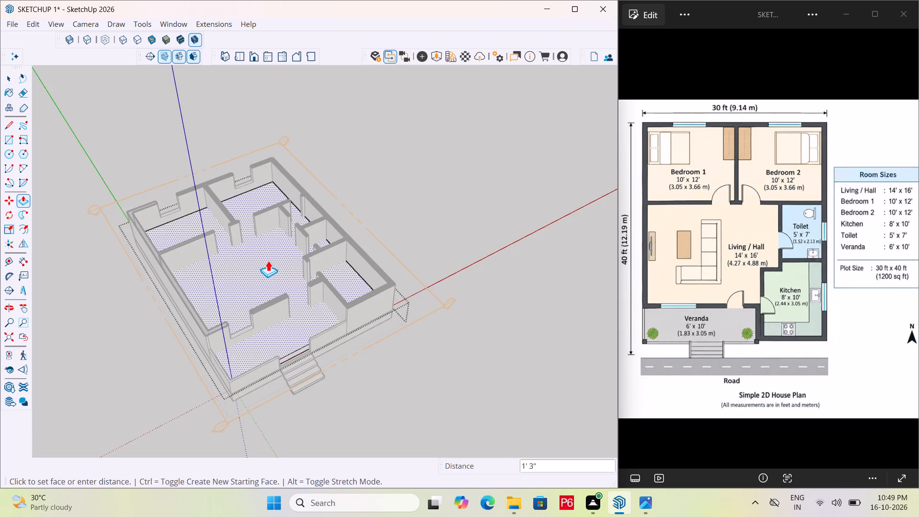
text(1")
key(Return)
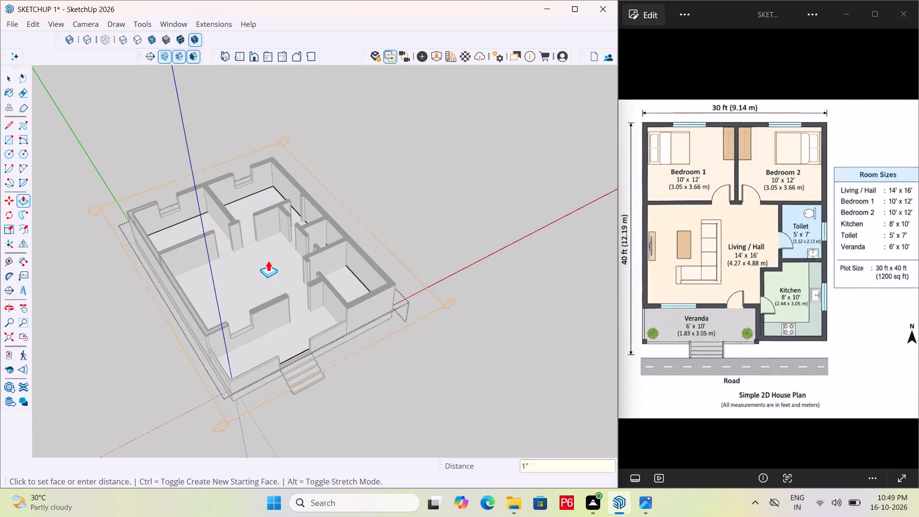
key(space)
click(514, 277)
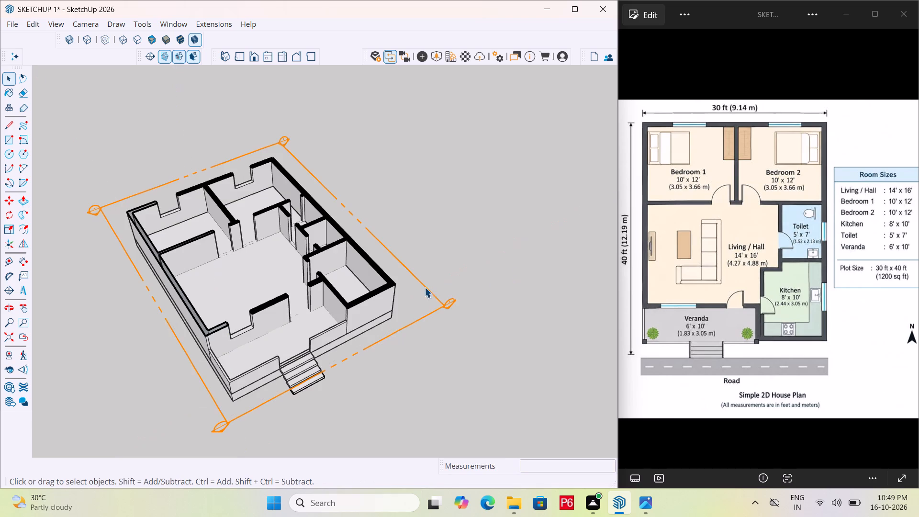
Undo the last raise of the interior floor face and exit the floor group.
middle_drag(0, 337, 290, 332)
middle_drag(209, 320, 349, 316)
scroll(200, 306, up, 6)
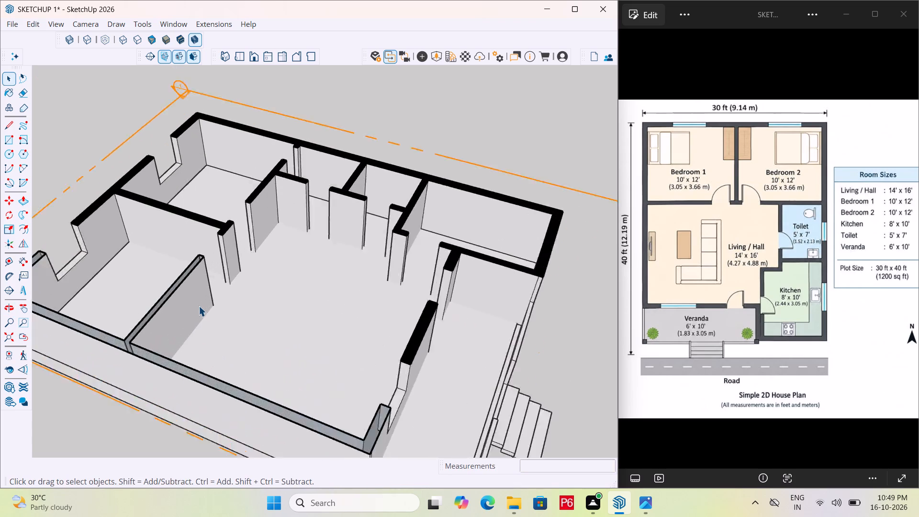
scroll(199, 306, up, 3)
middle_drag(123, 334, 491, 360)
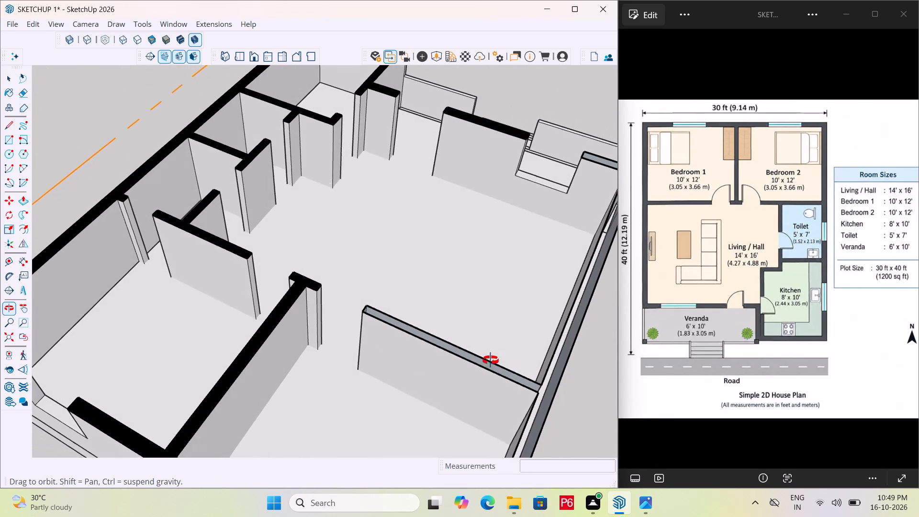
middle_drag(491, 360, 485, 361)
key(ctrl+z)
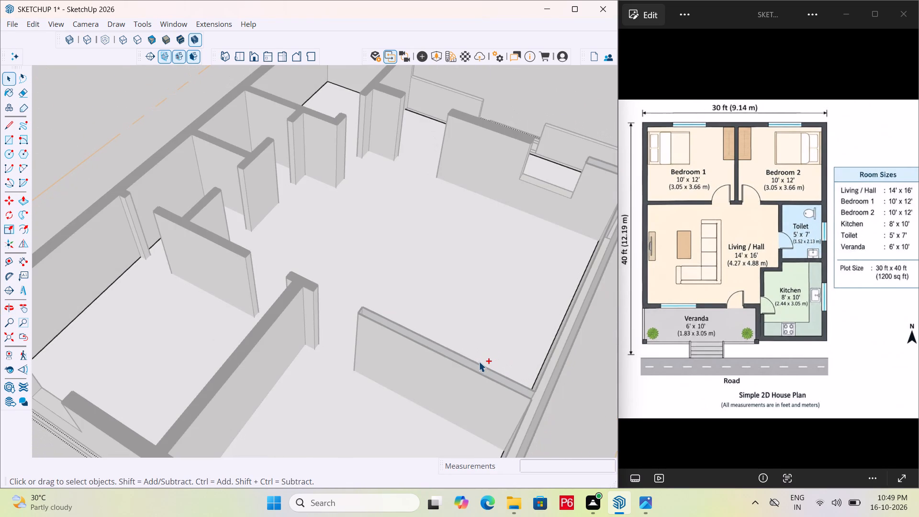
key(ctrl+z)
scroll(301, 342, down, 5)
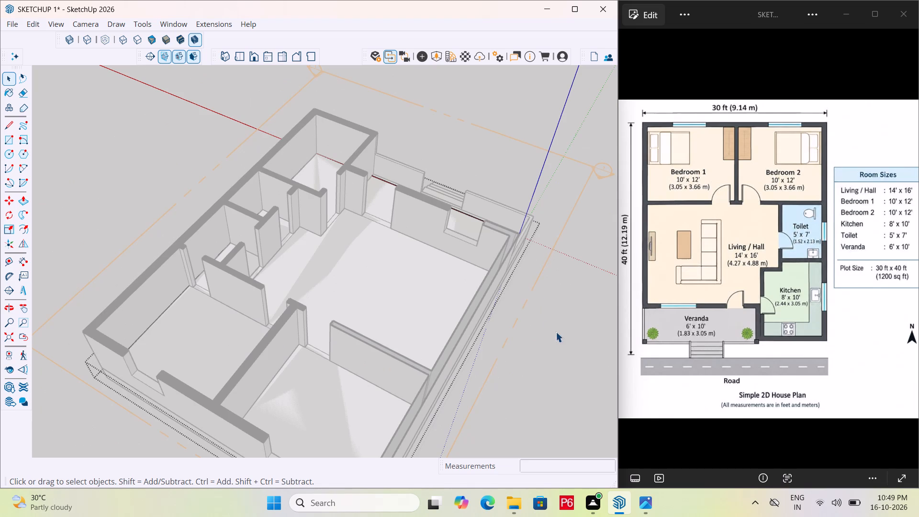
click(556, 332)
middle_drag(421, 320, 294, 330)
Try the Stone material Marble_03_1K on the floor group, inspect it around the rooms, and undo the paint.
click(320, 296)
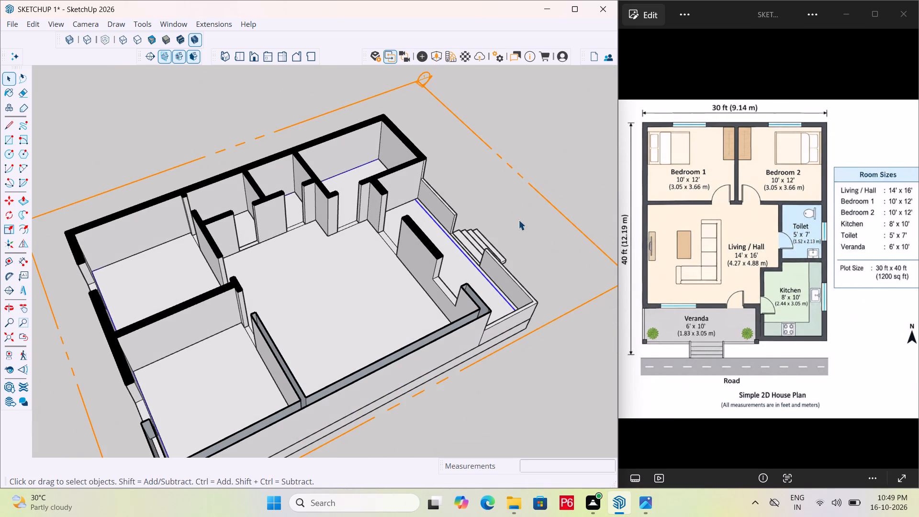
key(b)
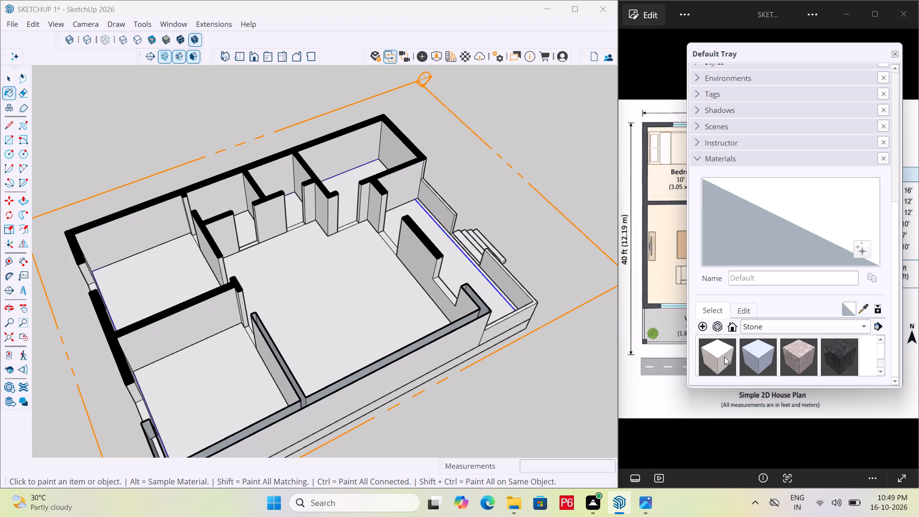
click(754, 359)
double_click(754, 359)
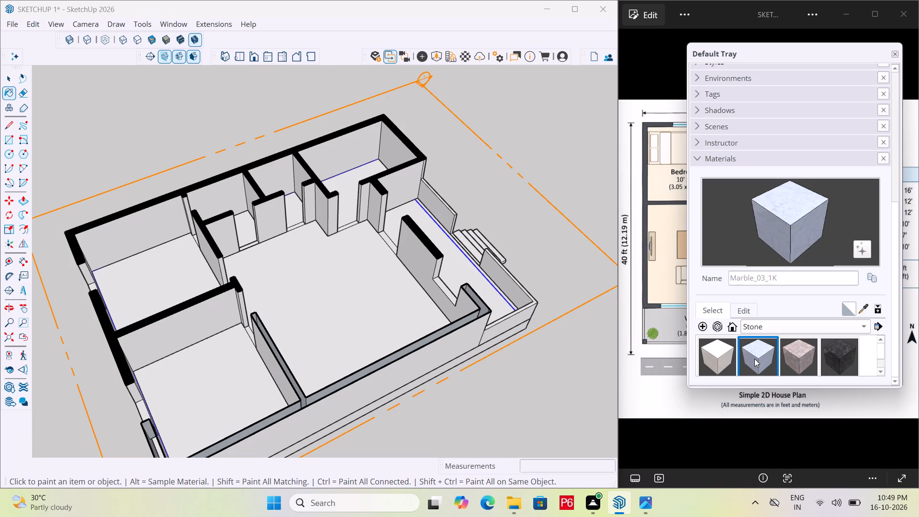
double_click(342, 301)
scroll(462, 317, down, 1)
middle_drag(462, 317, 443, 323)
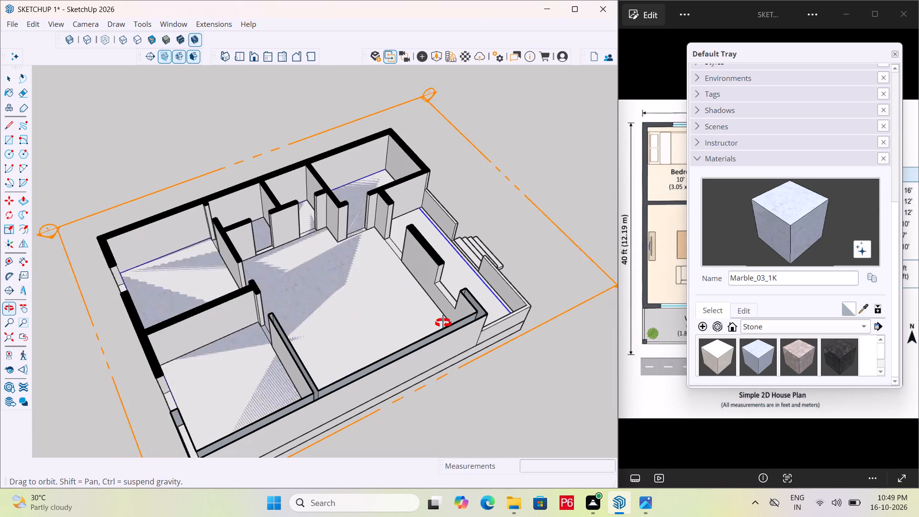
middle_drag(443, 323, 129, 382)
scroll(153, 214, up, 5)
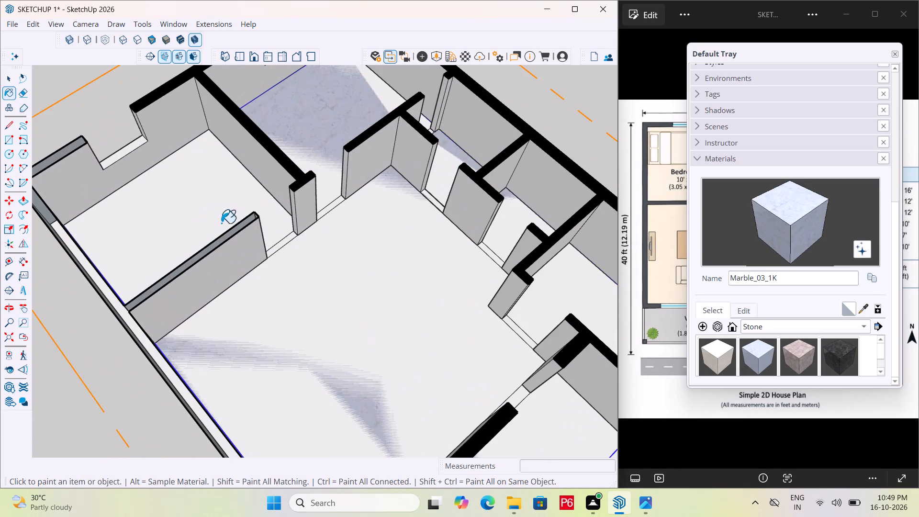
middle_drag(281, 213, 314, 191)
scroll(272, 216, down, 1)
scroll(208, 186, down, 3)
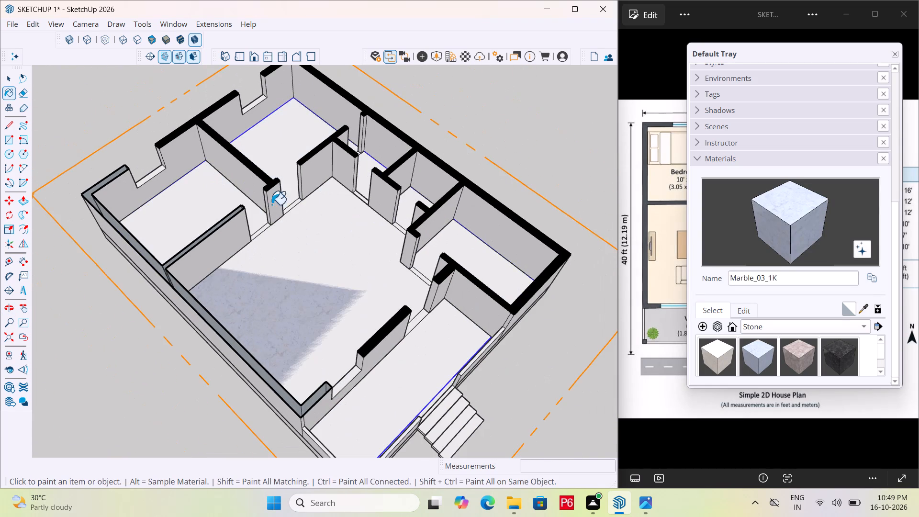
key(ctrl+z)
Paint the floor group with the Stone material Marble_06_1K and return to the Select tool.
click(801, 356)
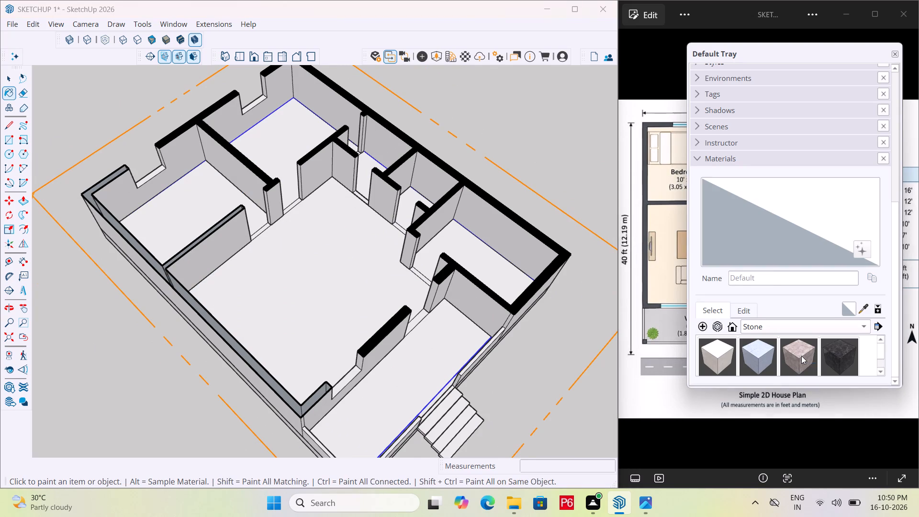
double_click(801, 356)
double_click(345, 281)
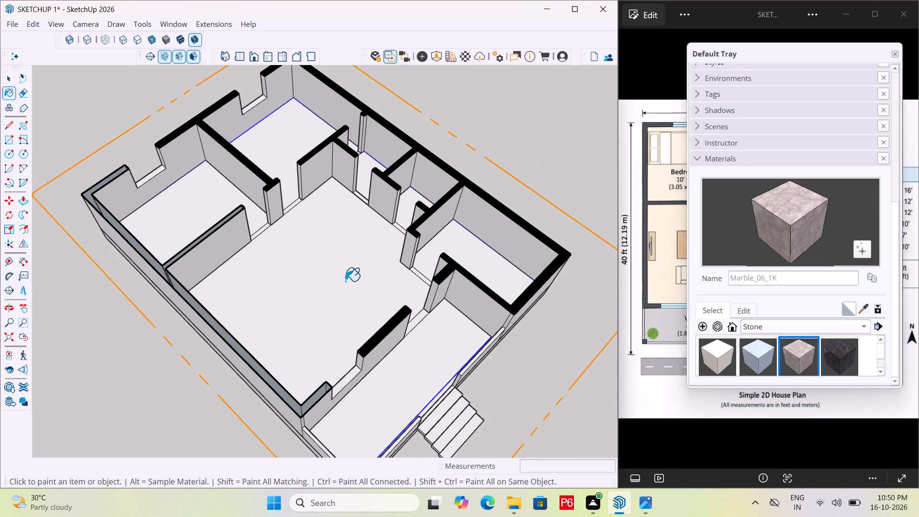
middle_drag(208, 342, 198, 171)
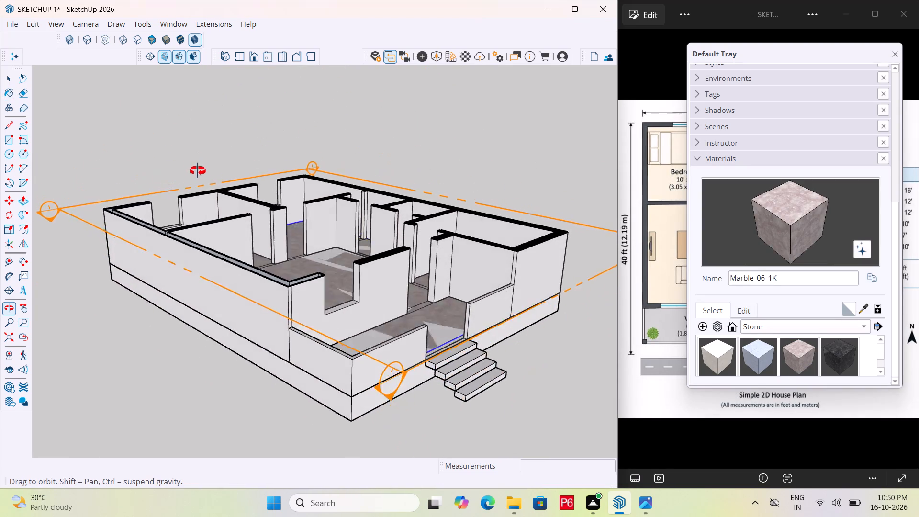
middle_drag(198, 171, 158, 267)
key(Escape)
click(66, 295)
key(space)
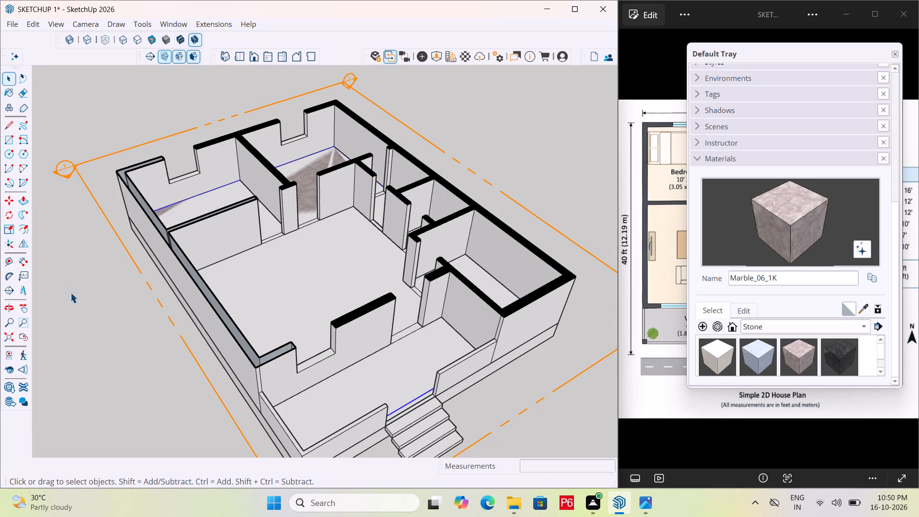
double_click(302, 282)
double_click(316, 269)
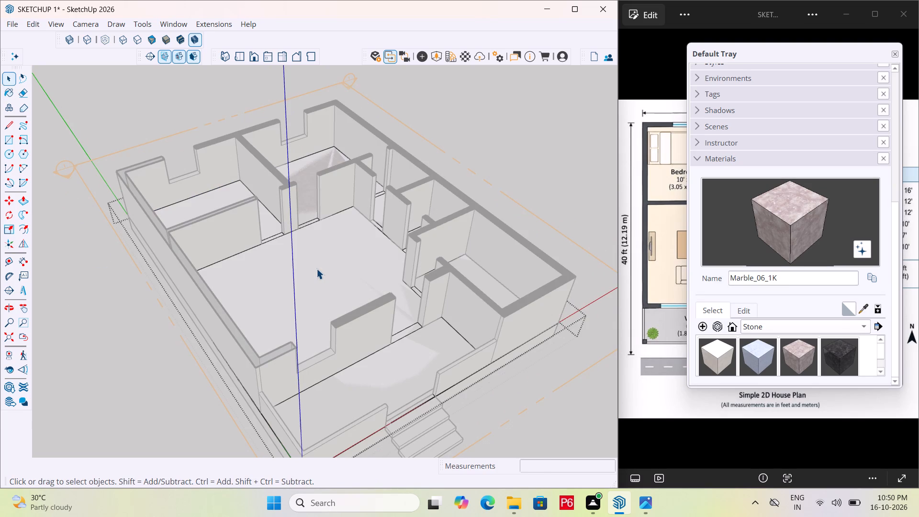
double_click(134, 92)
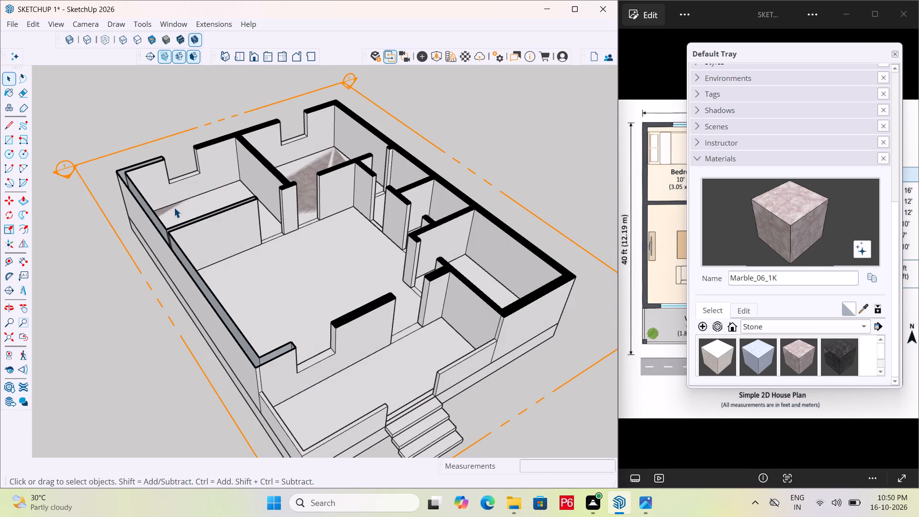
Open the marble floor group, raise its face 1" with Push/Pull, and exit the group.
double_click(174, 207)
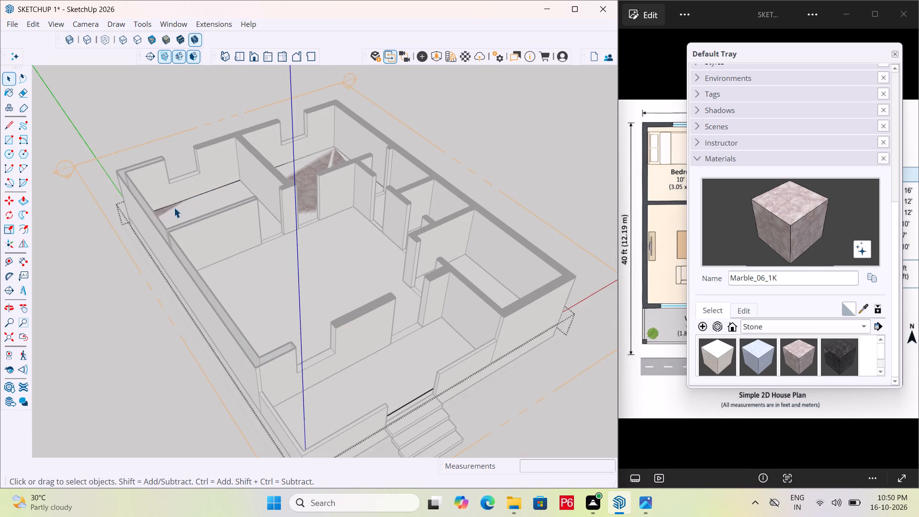
key(p)
click(184, 200)
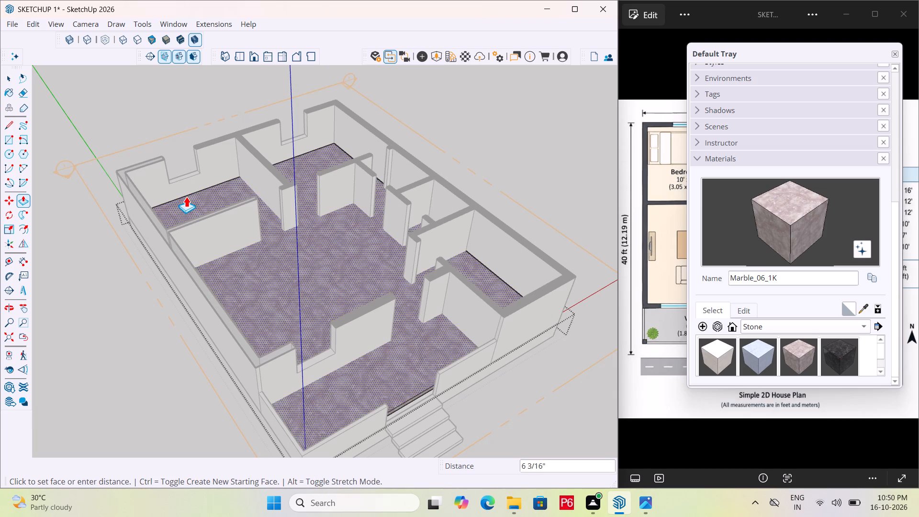
text(1")
key(Return)
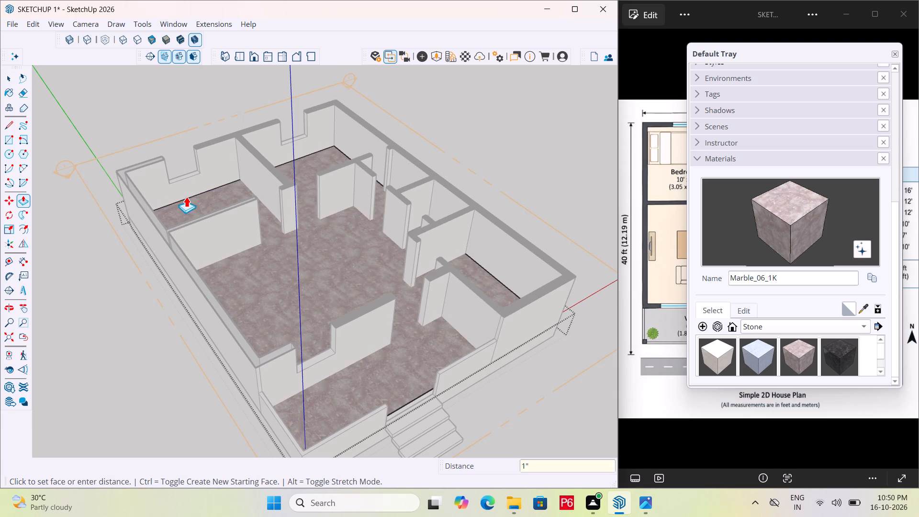
key(space)
click(74, 260)
Check the marble floor across the rooms and close the Default Tray.
scroll(503, 248, down, 1)
middle_drag(503, 248, 329, 388)
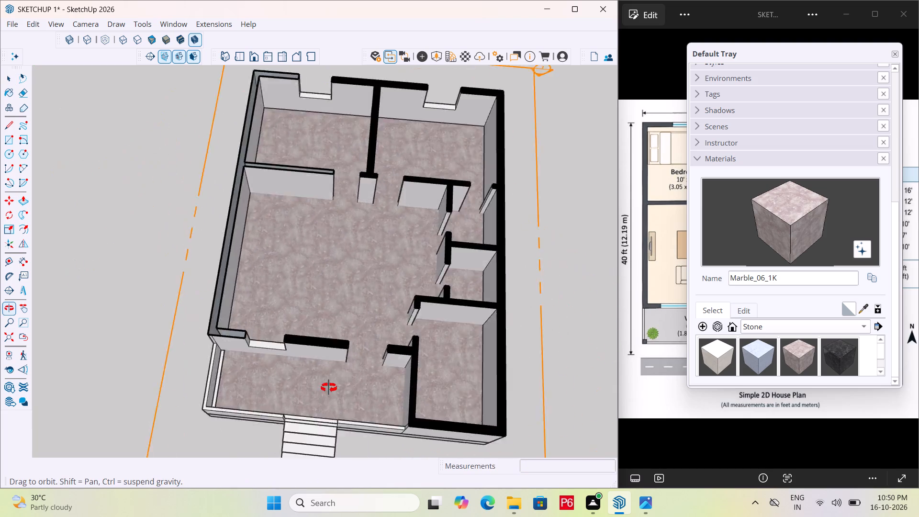
middle_drag(329, 388, 424, 427)
scroll(291, 244, down, 1)
middle_drag(291, 244, 223, 225)
middle_drag(502, 300, 435, 351)
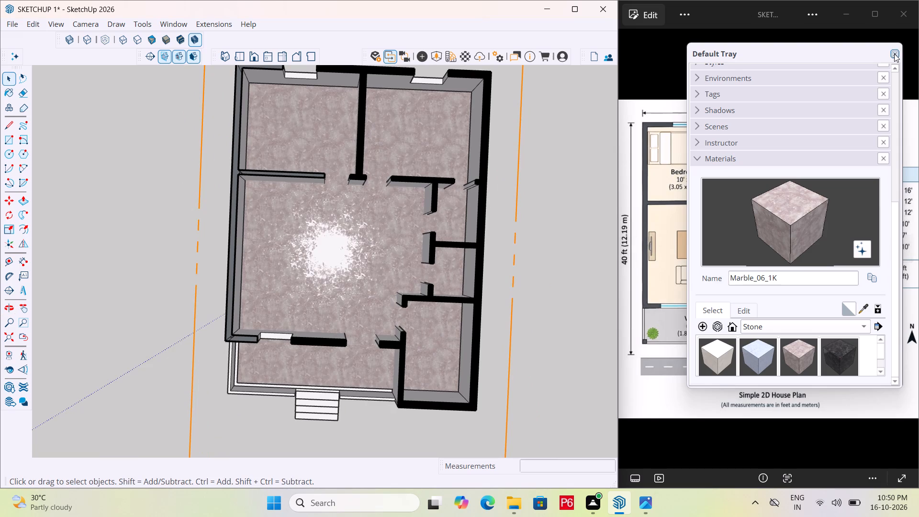
click(894, 54)
Close the 2D house plan image and maximize the modelling window.
scroll(309, 257, down, 1)
middle_drag(325, 260, 497, 215)
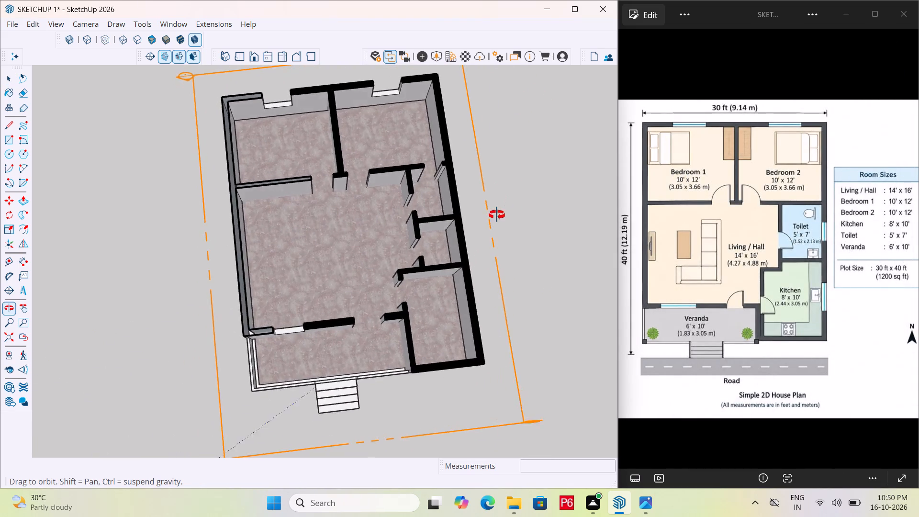
middle_drag(497, 215, 501, 161)
middle_drag(185, 301, 297, 299)
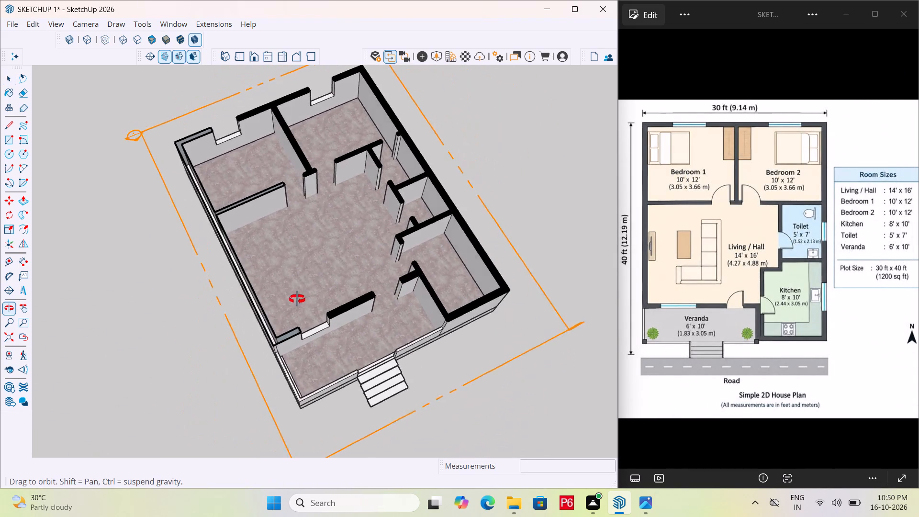
middle_drag(297, 299, 262, 330)
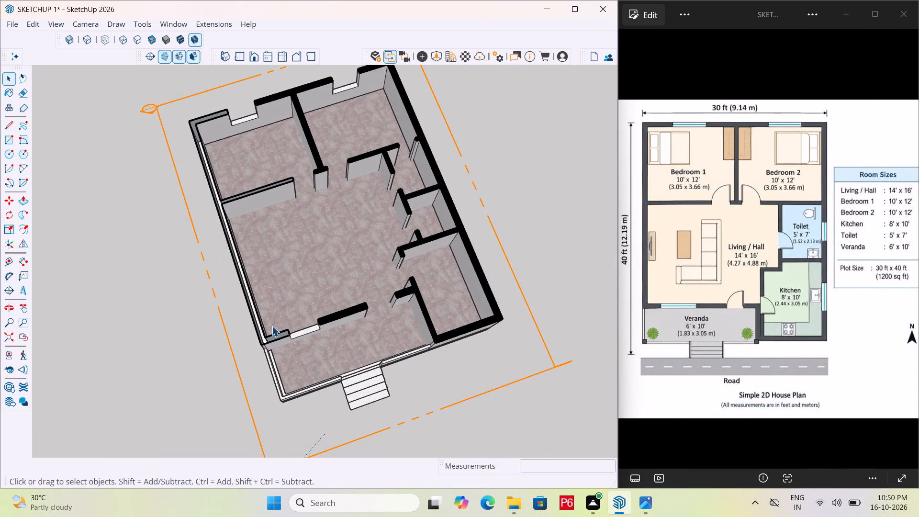
middle_click(347, 338)
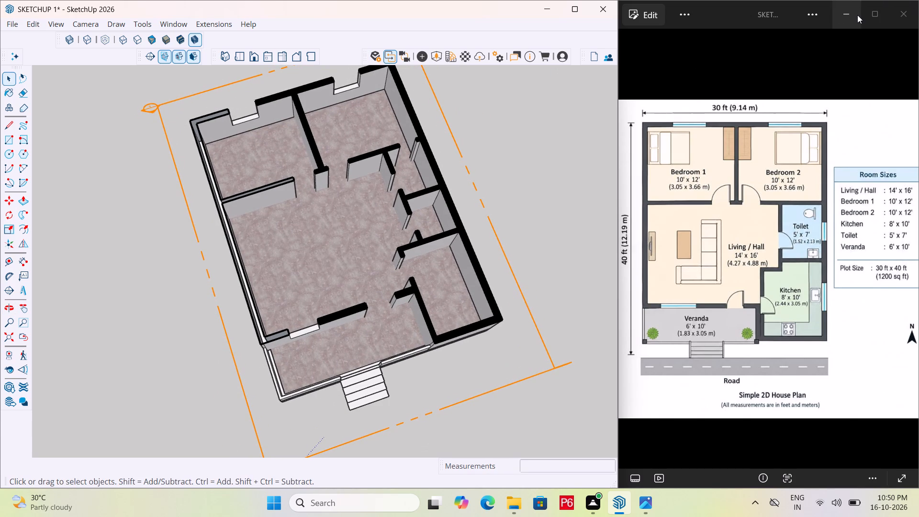
click(899, 14)
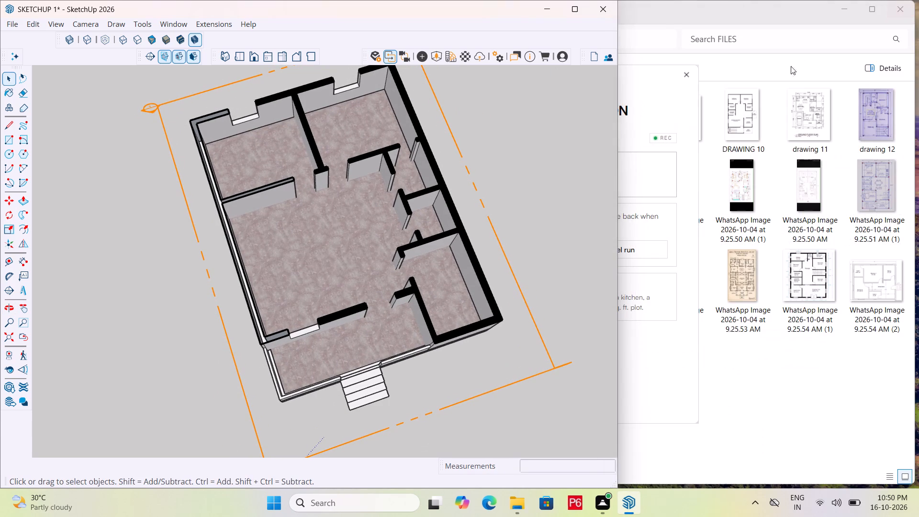
click(572, 11)
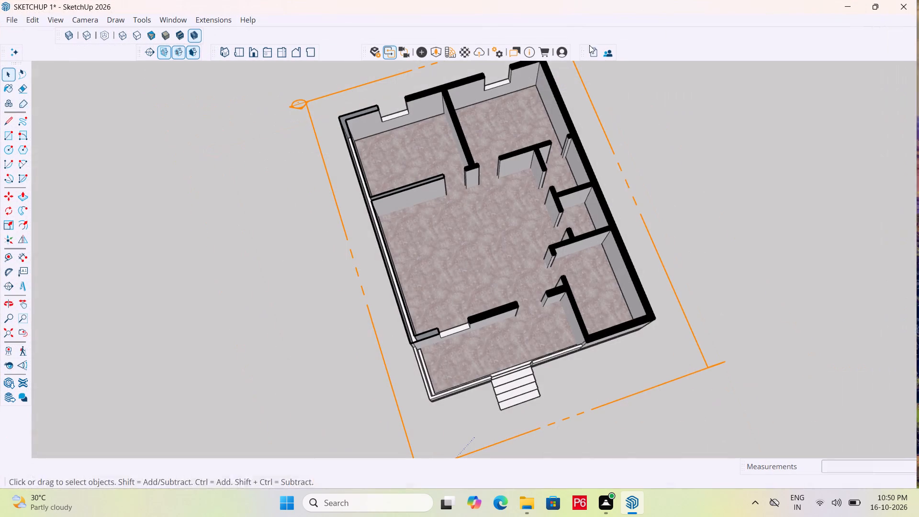
Examine the section-cut house and its marble floor from above and from the veranda side.
scroll(441, 249, down, 2)
middle_drag(418, 249, 284, 241)
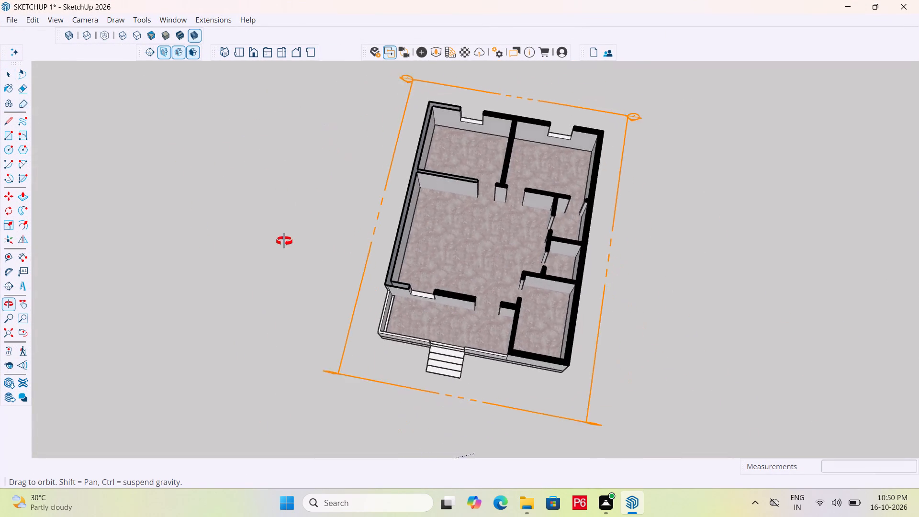
middle_drag(284, 241, 442, 272)
scroll(310, 289, down, 4)
middle_drag(519, 264, 517, 264)
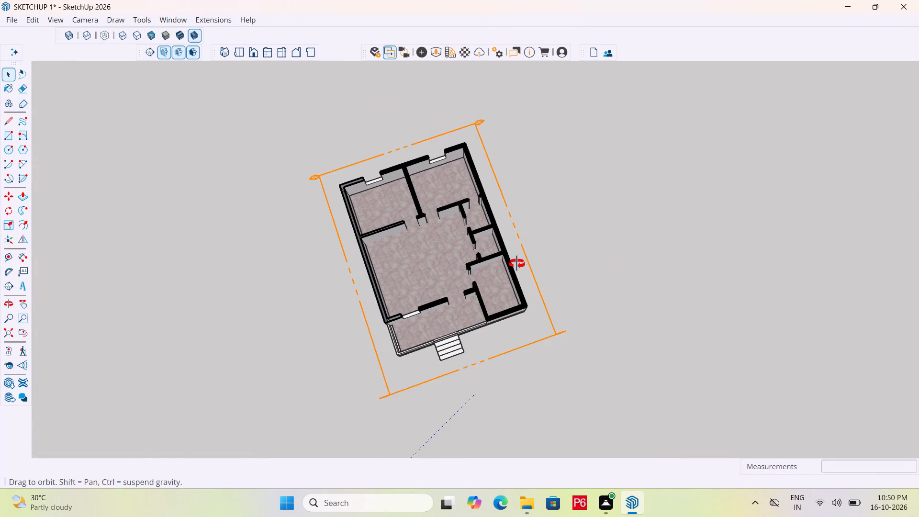
middle_drag(517, 264, 594, 291)
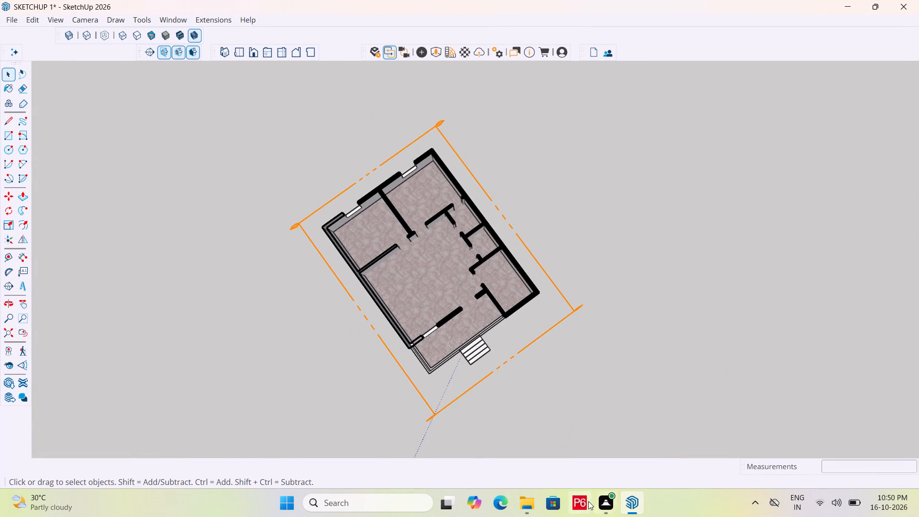
middle_drag(378, 301, 349, 214)
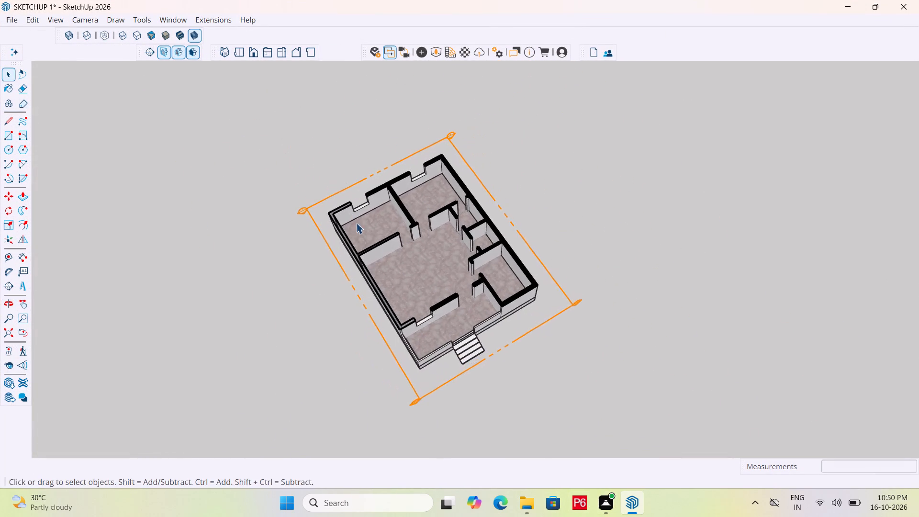
scroll(449, 278, up, 2)
scroll(314, 281, down, 5)
middle_drag(420, 322, 392, 206)
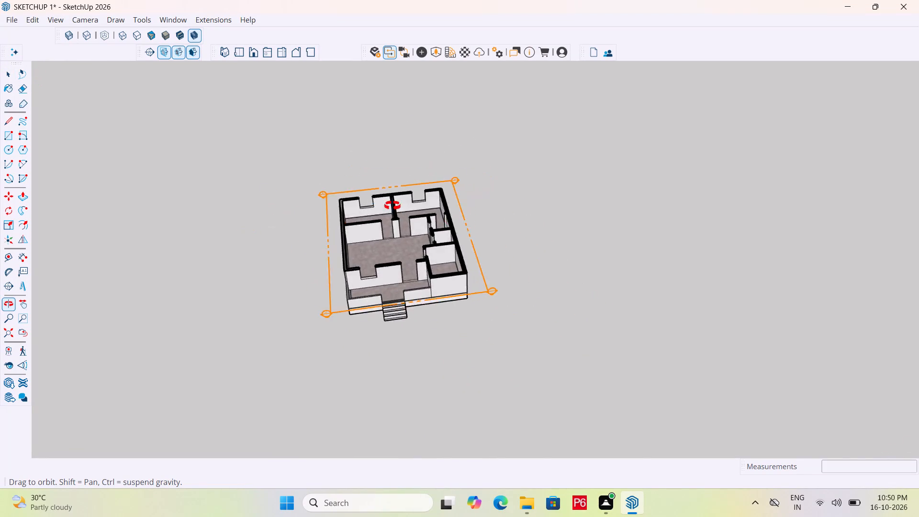
middle_drag(392, 206, 469, 175)
scroll(571, 311, up, 2)
middle_drag(556, 312, 457, 303)
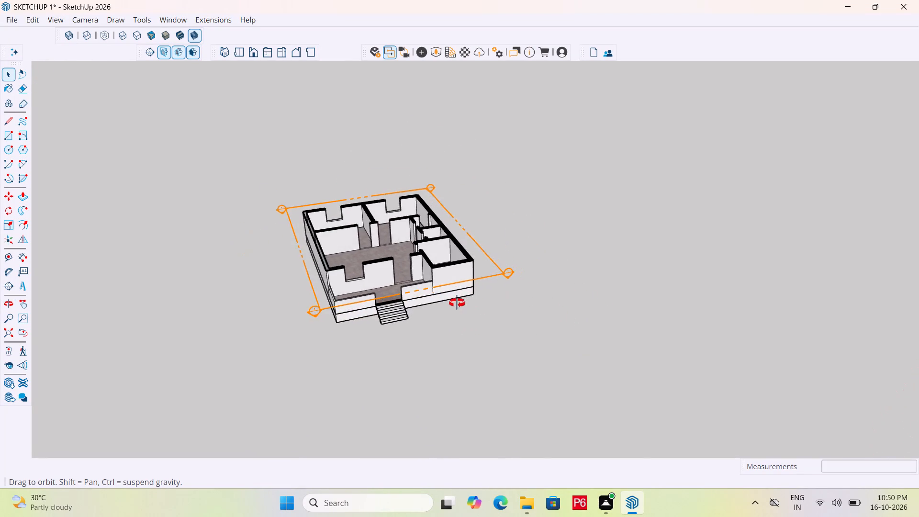
middle_drag(457, 303, 505, 314)
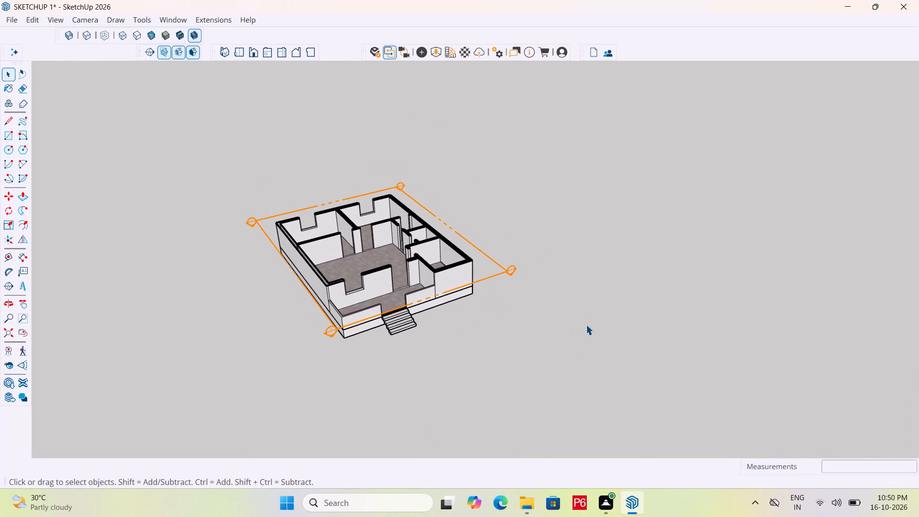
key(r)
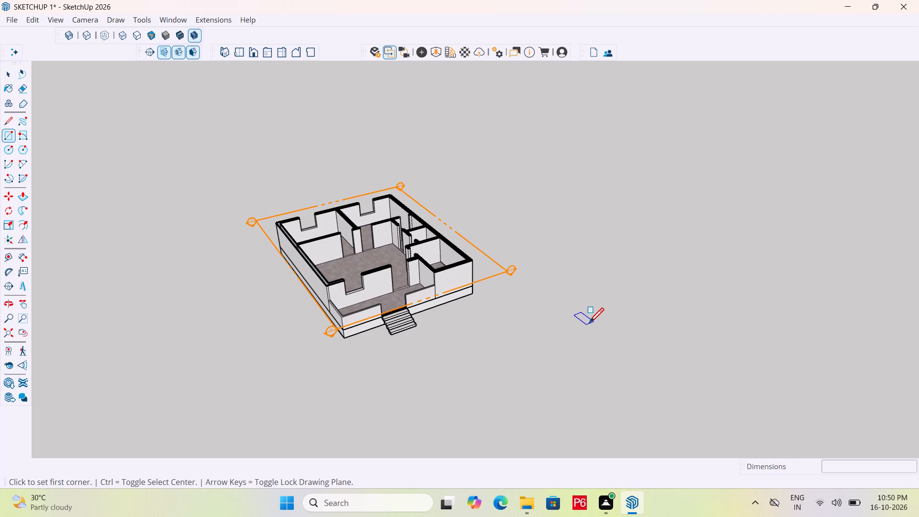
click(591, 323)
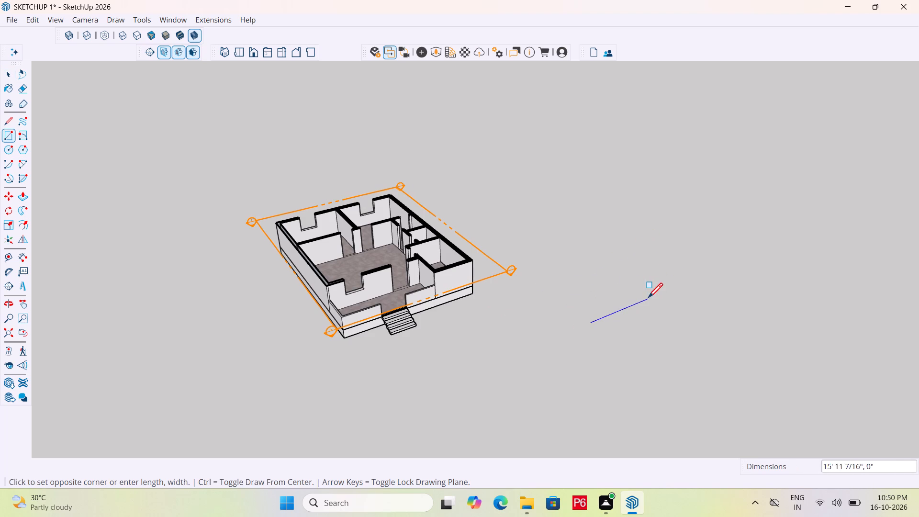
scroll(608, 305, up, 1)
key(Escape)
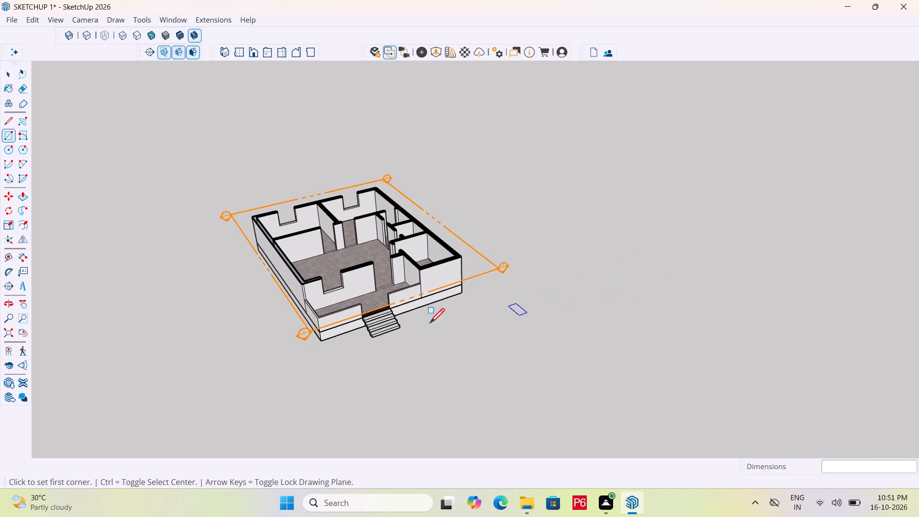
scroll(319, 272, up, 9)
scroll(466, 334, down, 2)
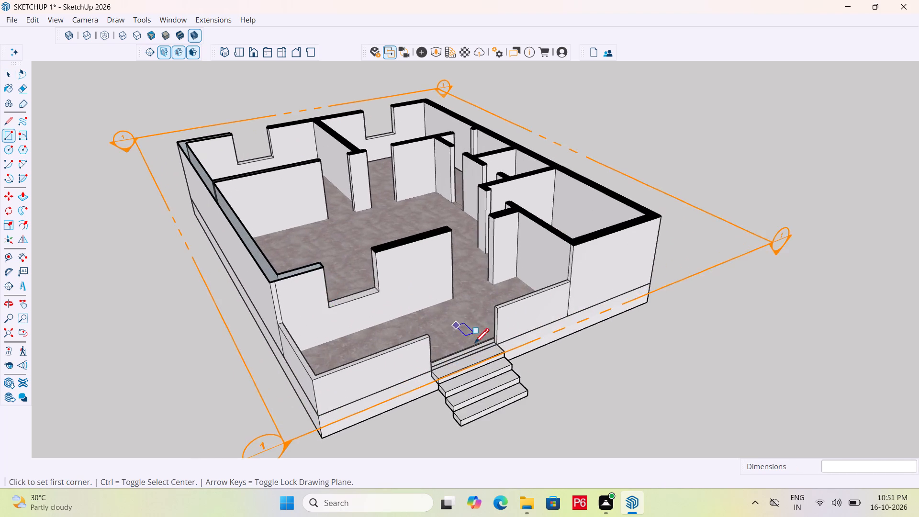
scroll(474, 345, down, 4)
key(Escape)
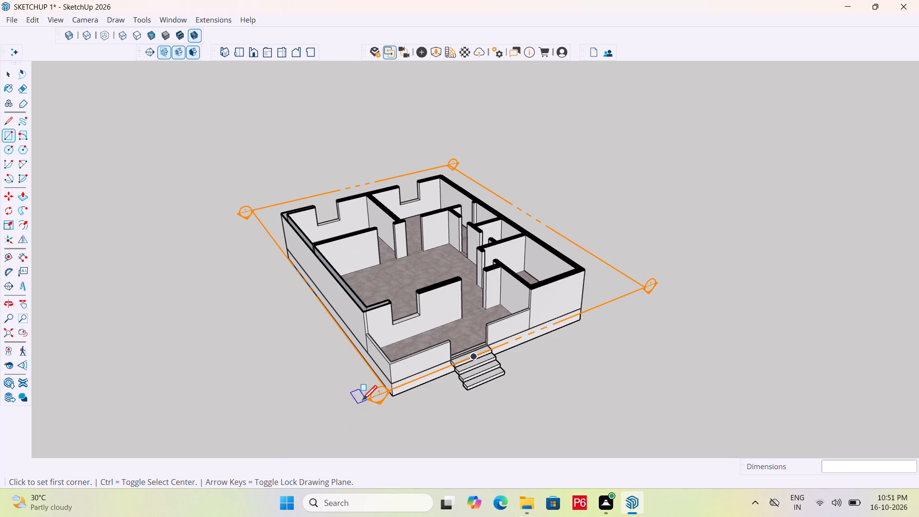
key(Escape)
Select the horizontal section plane and move it up above the roof slab with the Move tool.
key(space)
click(376, 398)
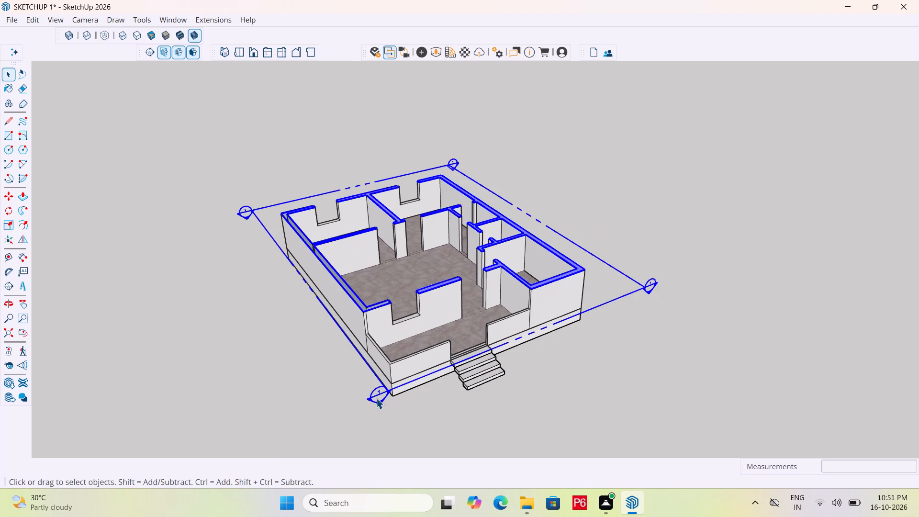
key(m)
click(376, 398)
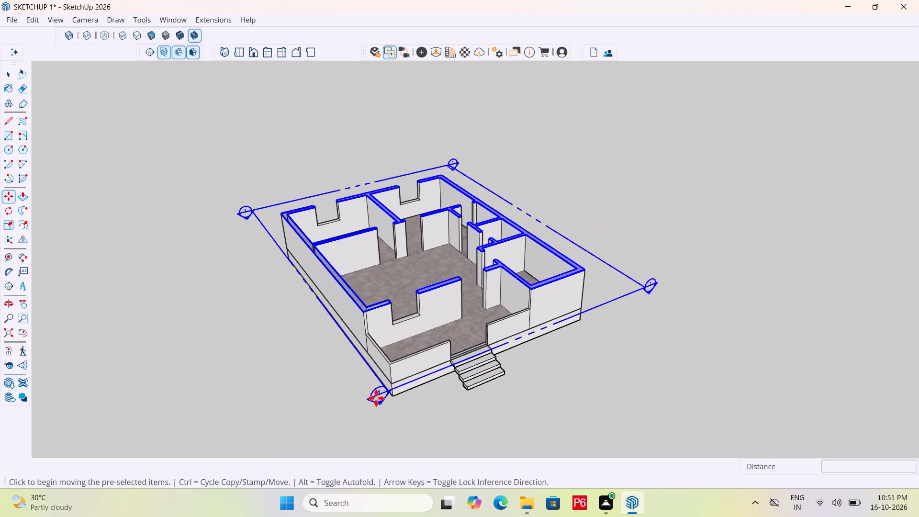
double_click(403, 271)
key(Escape)
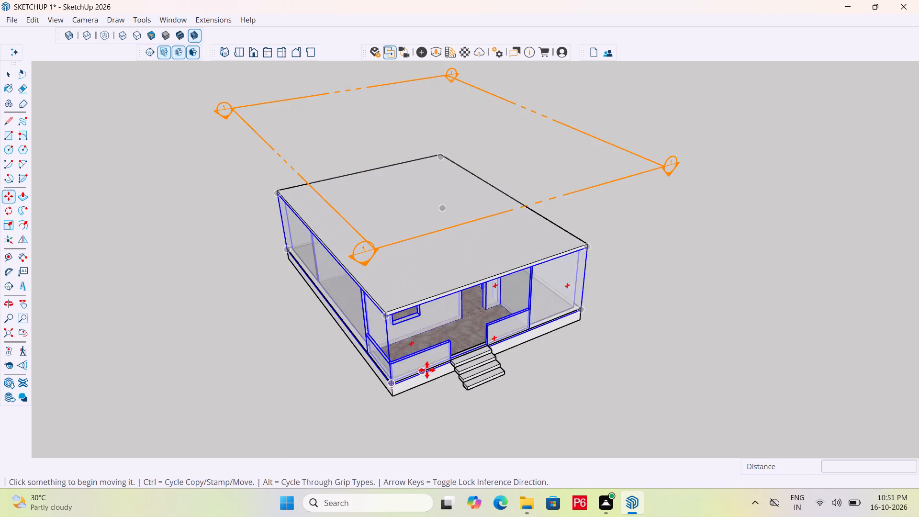
Draw a rectangle corner to corner over the window opening in the veranda's front wall.
middle_drag(405, 356, 369, 340)
scroll(369, 339, up, 8)
middle_drag(485, 333, 331, 266)
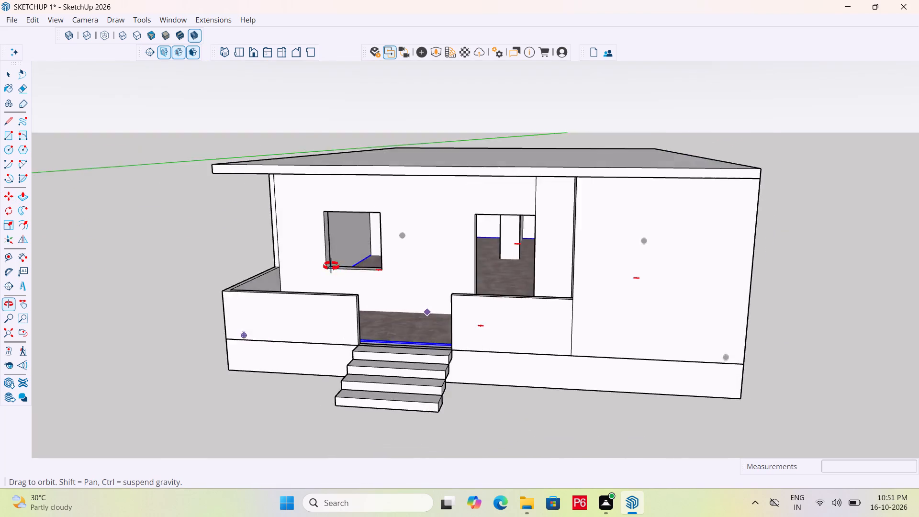
middle_drag(331, 266, 232, 286)
scroll(232, 286, up, 1)
key(space)
scroll(442, 281, up, 2)
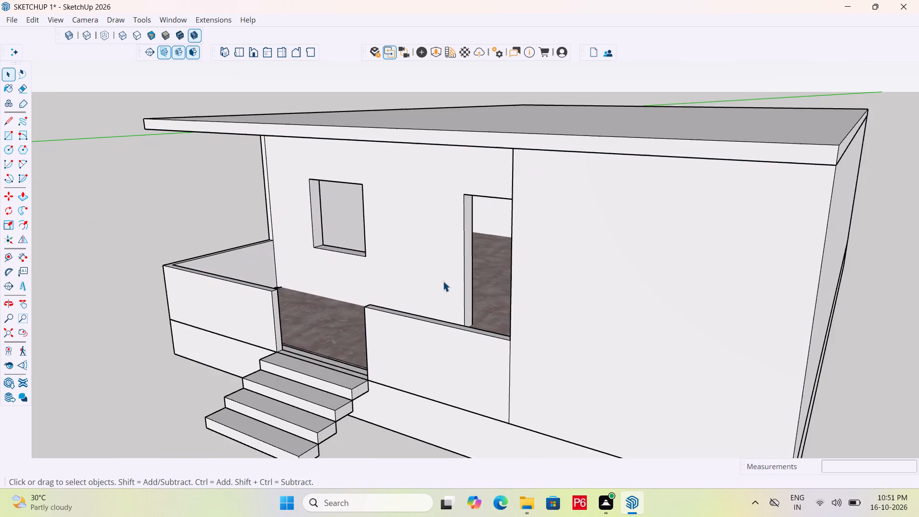
scroll(443, 281, up, 2)
scroll(296, 146, up, 4)
middle_drag(439, 160, 448, 162)
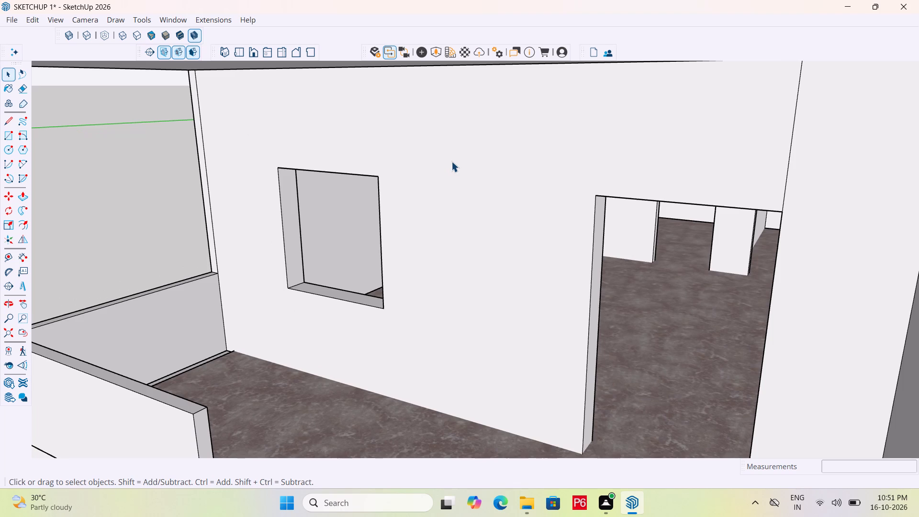
key(r)
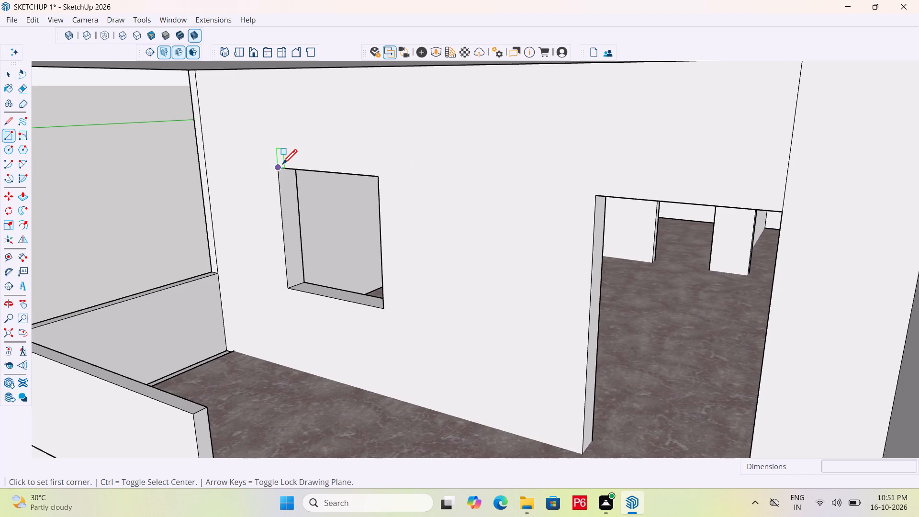
click(279, 168)
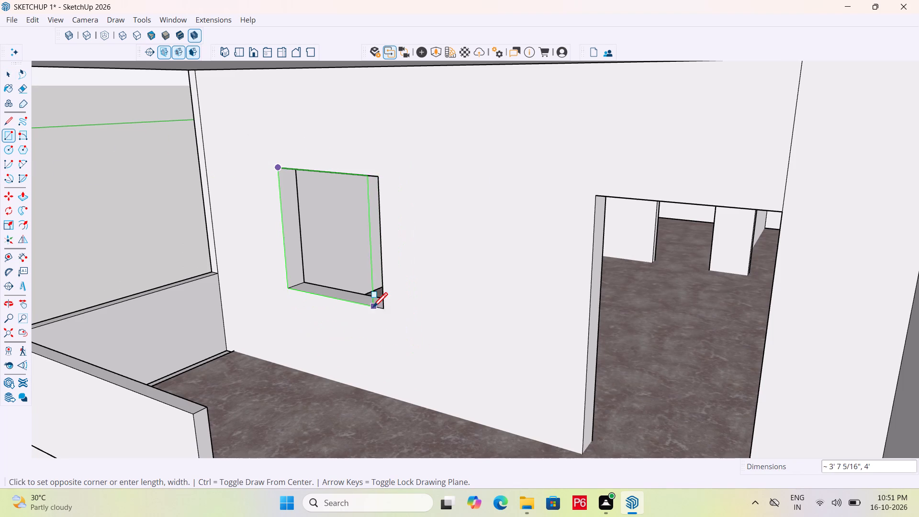
click(381, 311)
key(Escape)
key(space)
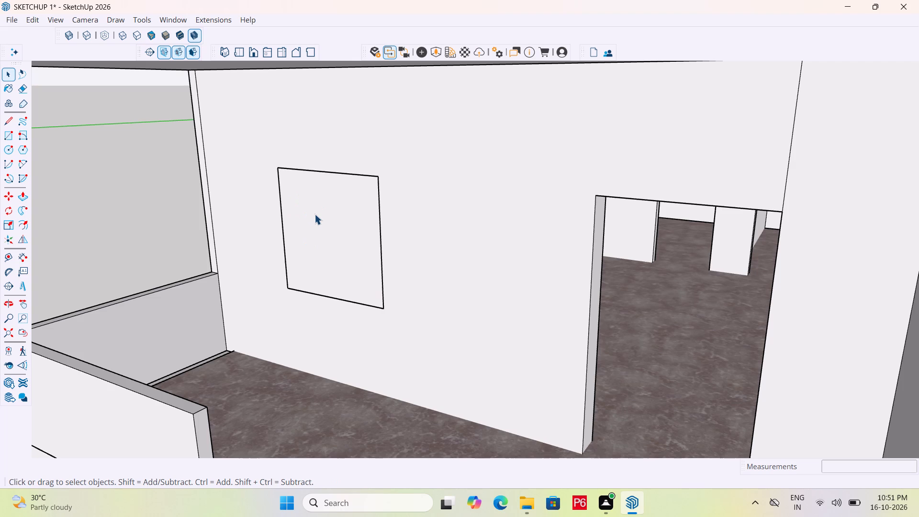
Select the new window rectangle's face with its edges and make it a group.
click(314, 214)
double_click(314, 214)
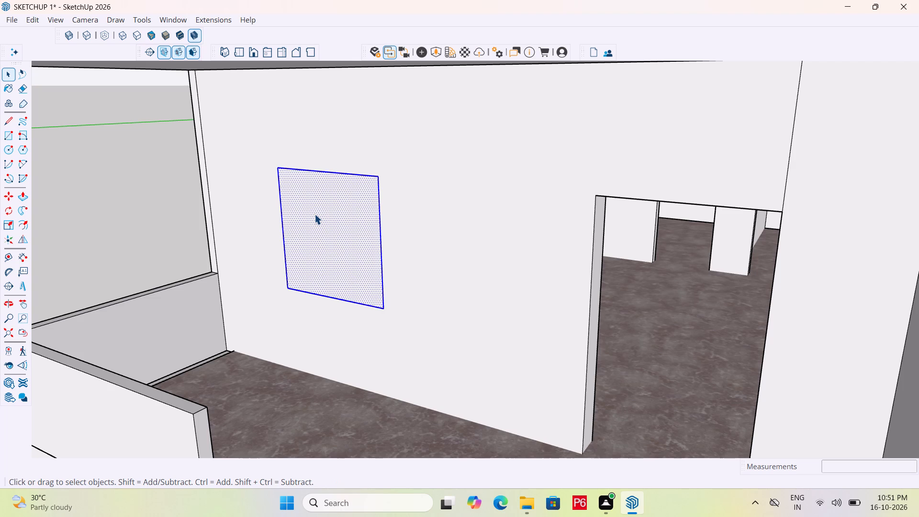
key(m)
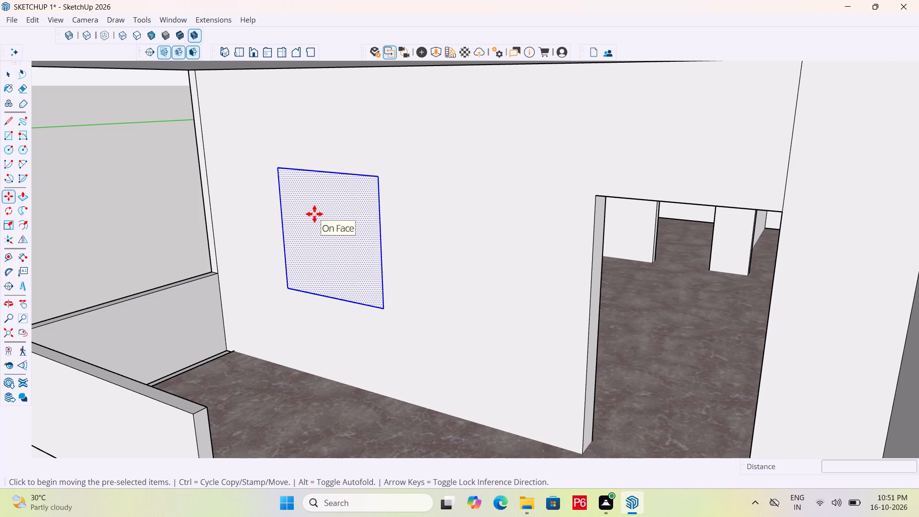
right_click(314, 214)
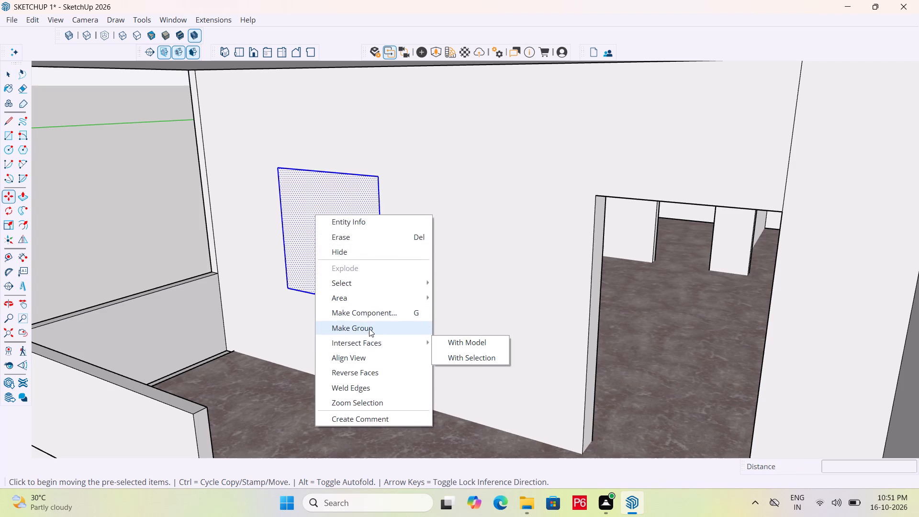
click(369, 328)
Move the window panel group out of the wall opening to empty space well clear of the house.
scroll(410, 214, down, 4)
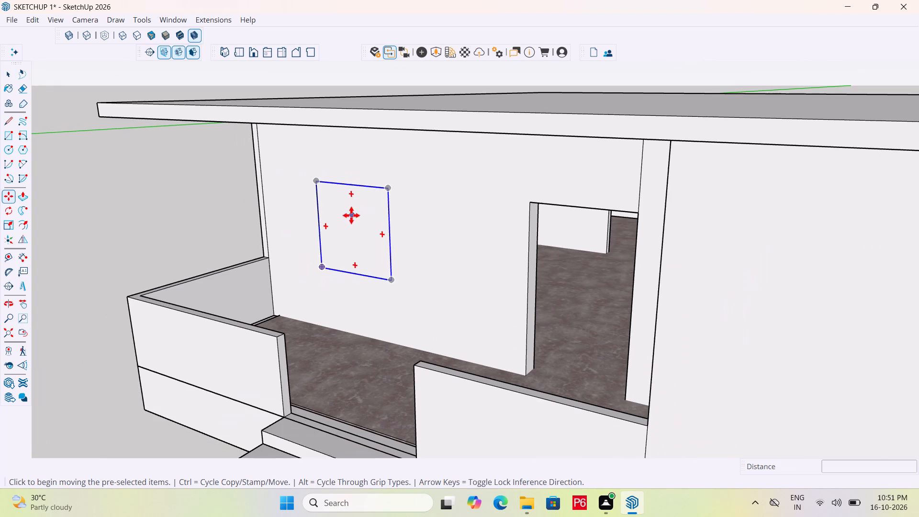
key(Escape)
click(355, 216)
middle_drag(163, 198, 624, 173)
scroll(175, 201, down, 1)
scroll(379, 180, down, 5)
scroll(274, 202, down, 4)
middle_drag(581, 248, 405, 280)
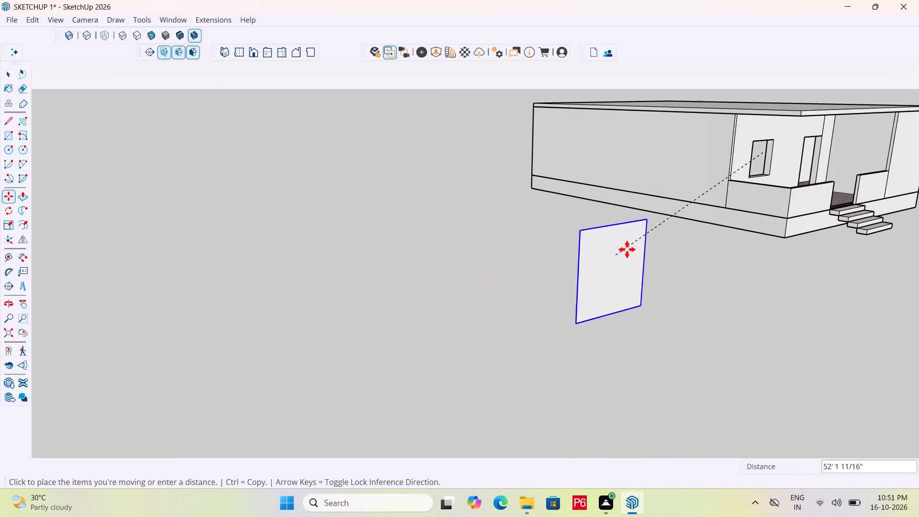
click(681, 234)
key(Escape)
middle_drag(685, 251, 598, 256)
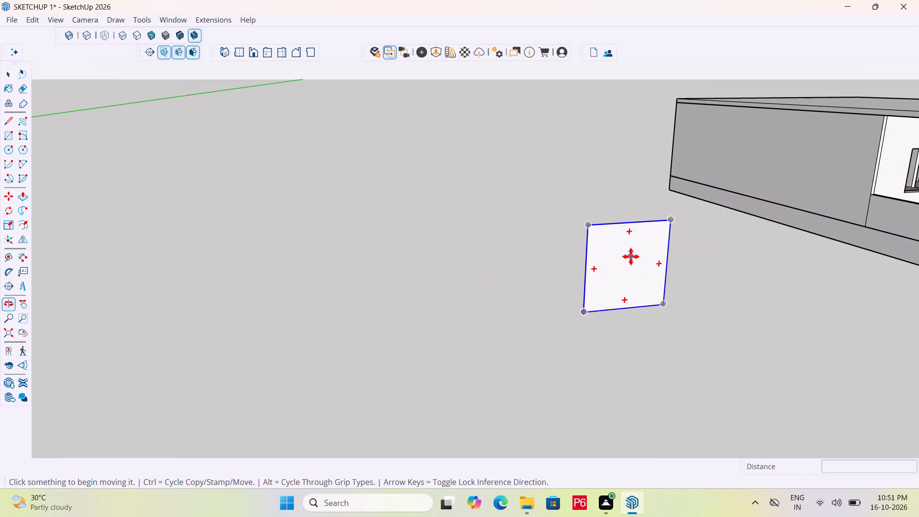
double_click(631, 257)
key(Escape)
Place Tape Measure guides 3" inside all four edges of the window panel.
scroll(633, 265, up, 3)
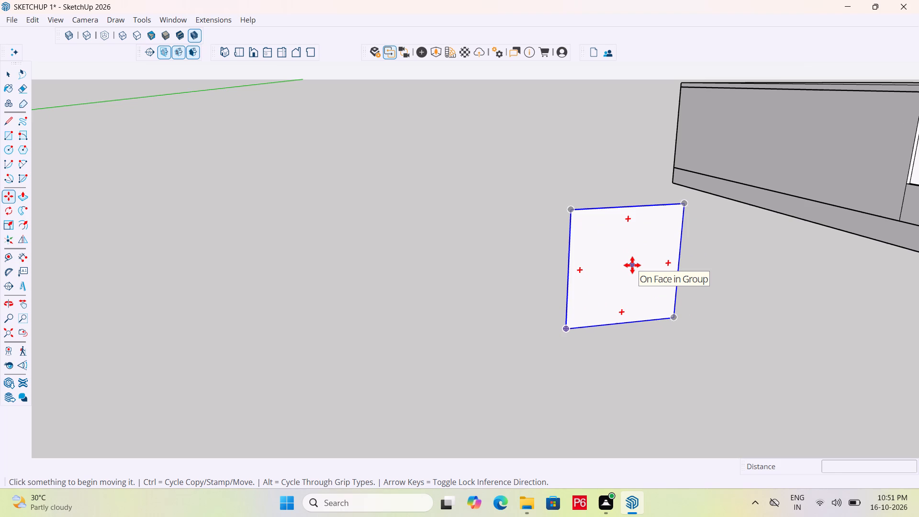
key(t)
click(570, 267)
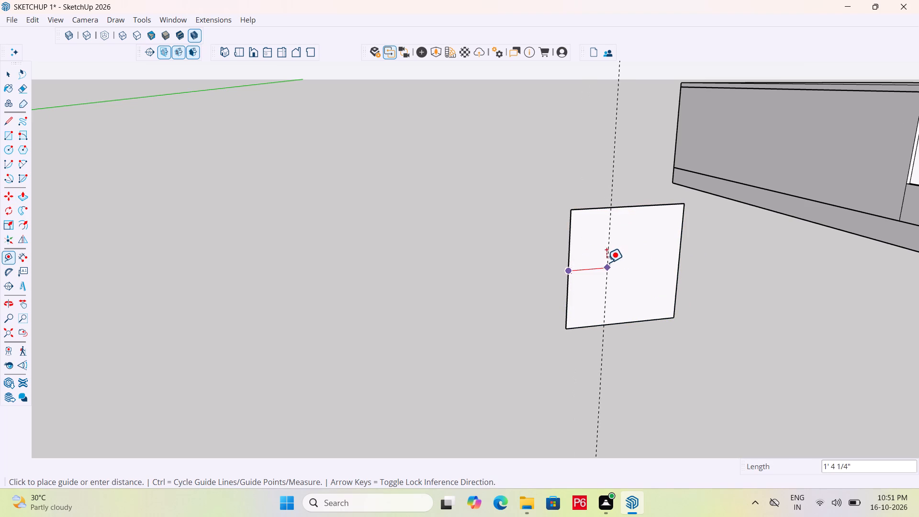
key(3)
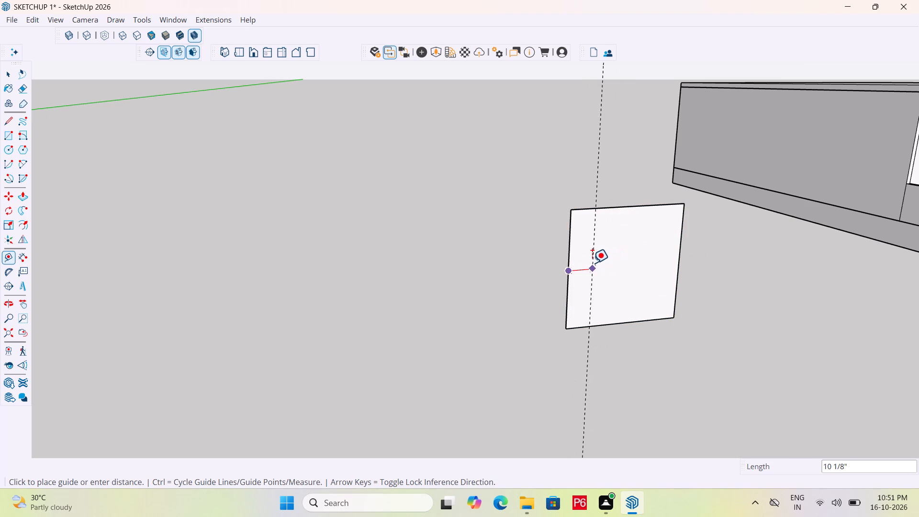
key(shift+quotedbl)
key(Return)
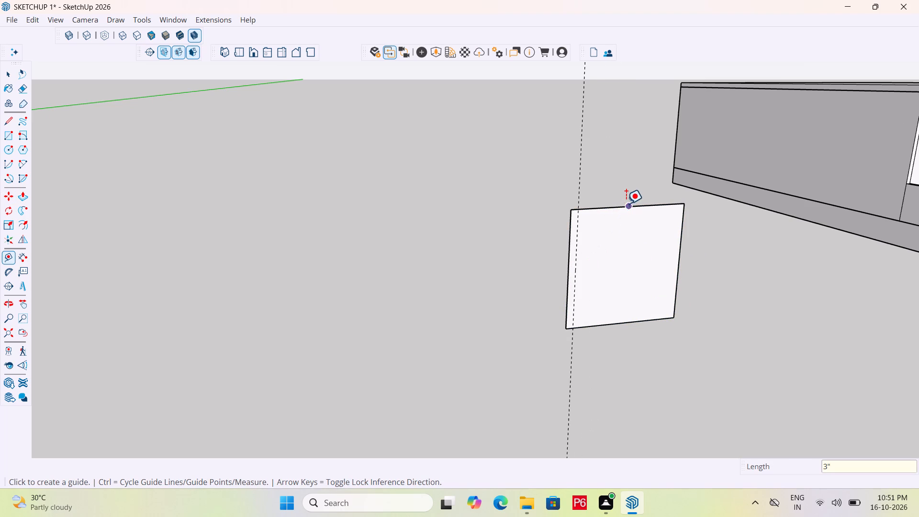
click(626, 204)
text(3")
key(Return)
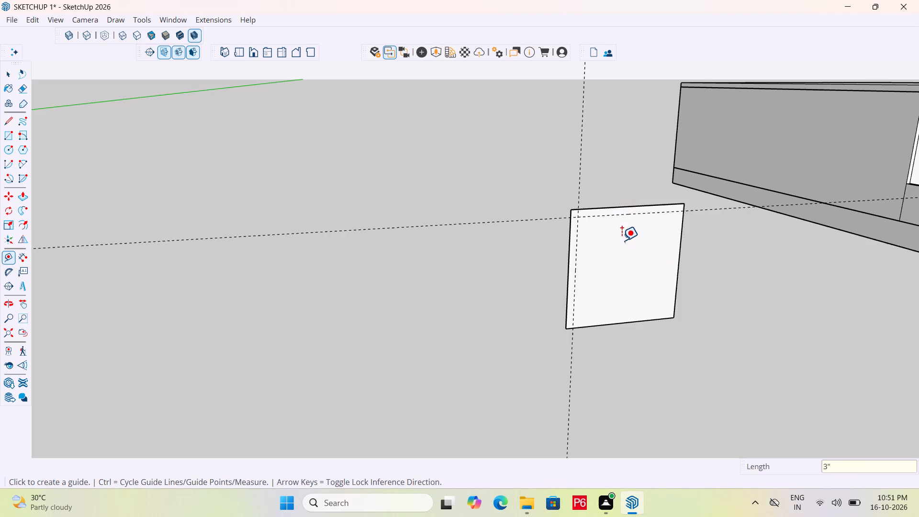
click(678, 237)
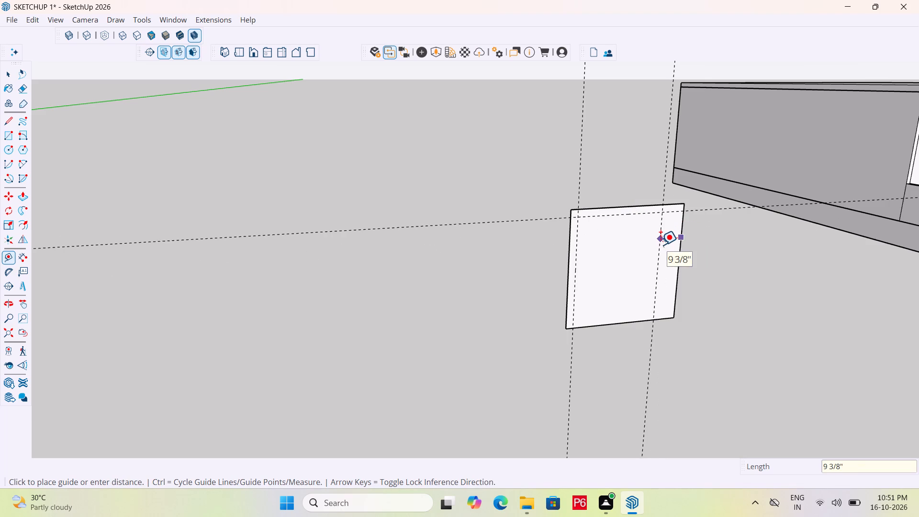
key(3)
key(shift+quotedbl)
key(Return)
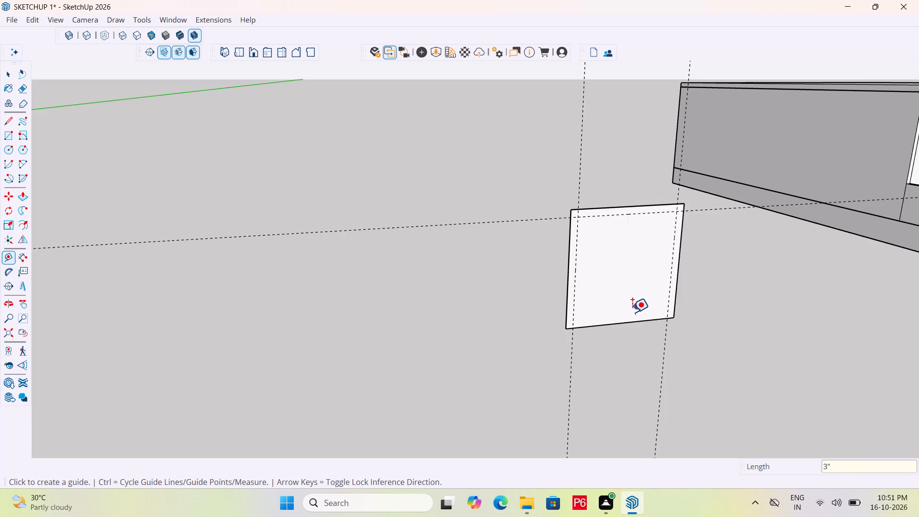
click(628, 320)
key(3)
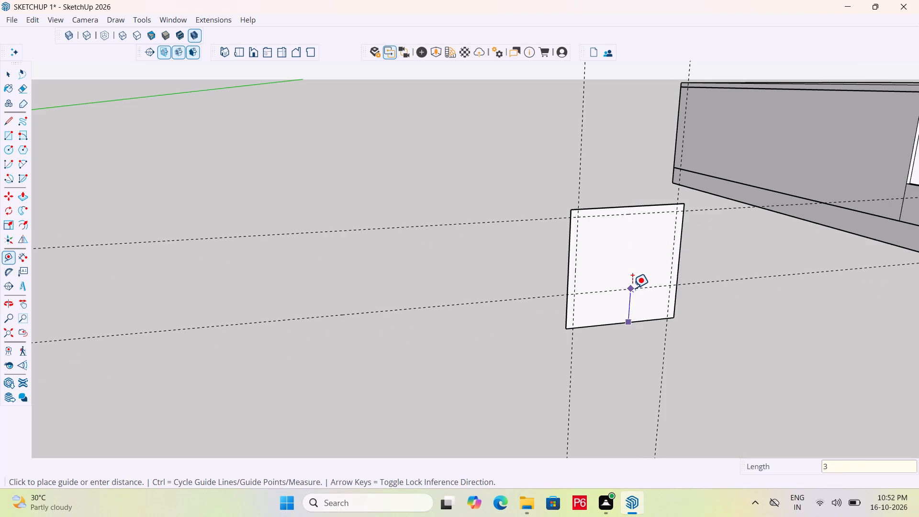
key(shift+quotedbl)
key(Return)
Save the model.
key(ctrl+s)
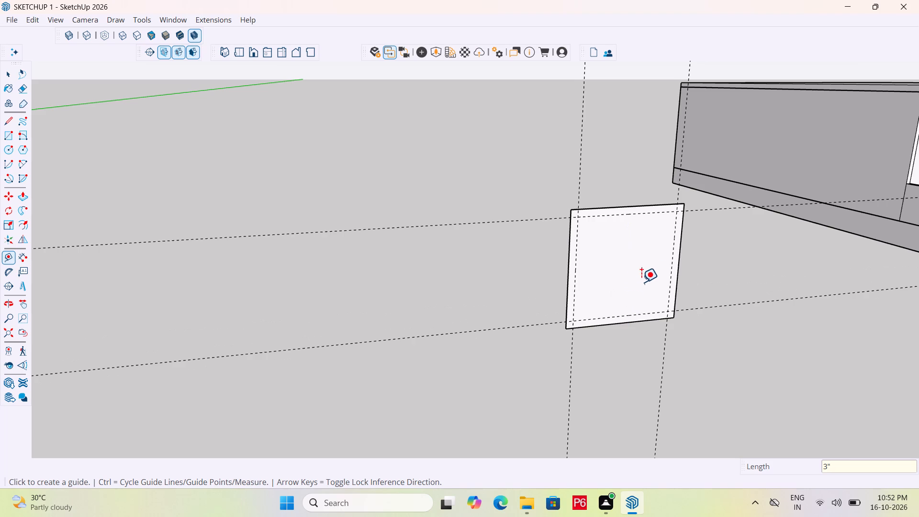
Draw a 3' 6" x 3' 6" rectangle on the window panel between opposite guide intersections.
key(space)
text(R)
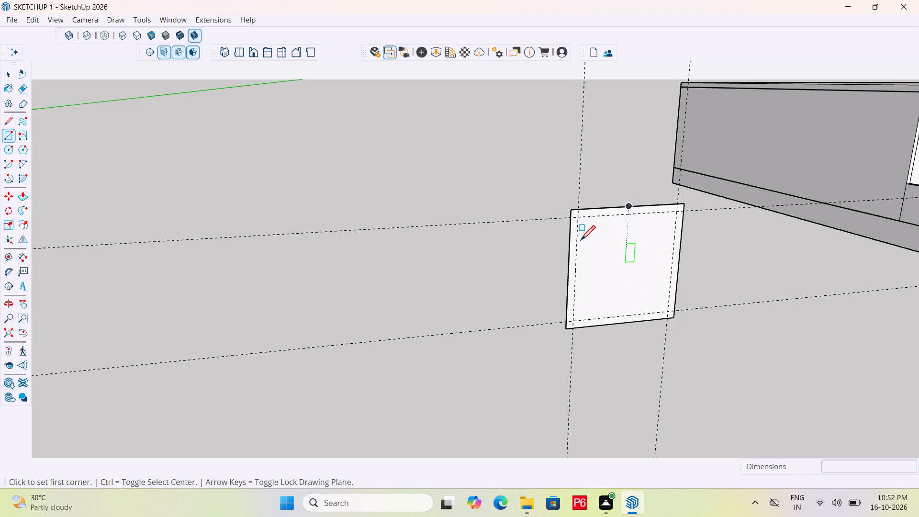
click(580, 219)
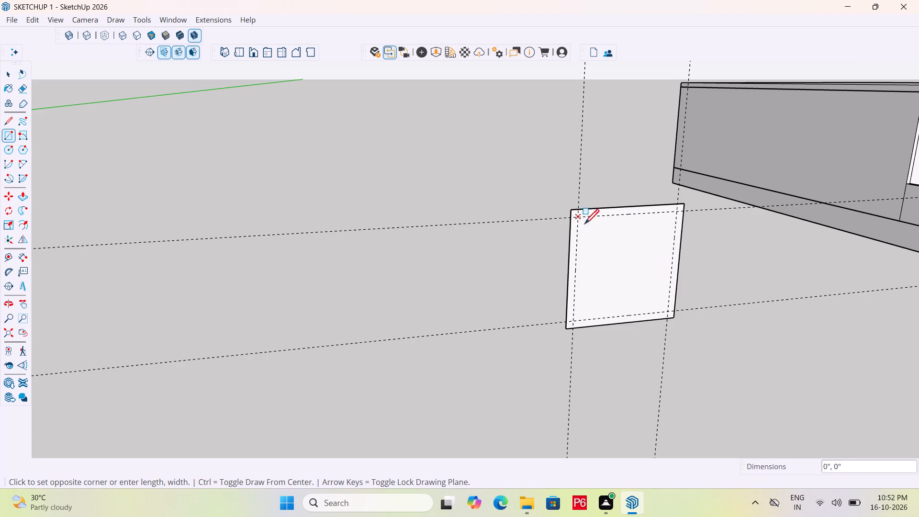
scroll(666, 300, up, 3)
click(666, 315)
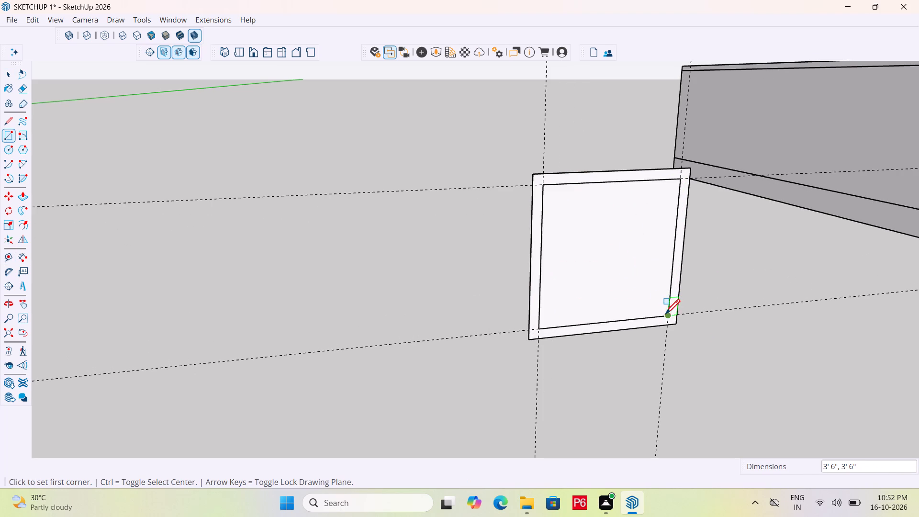
scroll(567, 288, down, 3)
key(Escape)
key(space)
scroll(553, 278, down, 3)
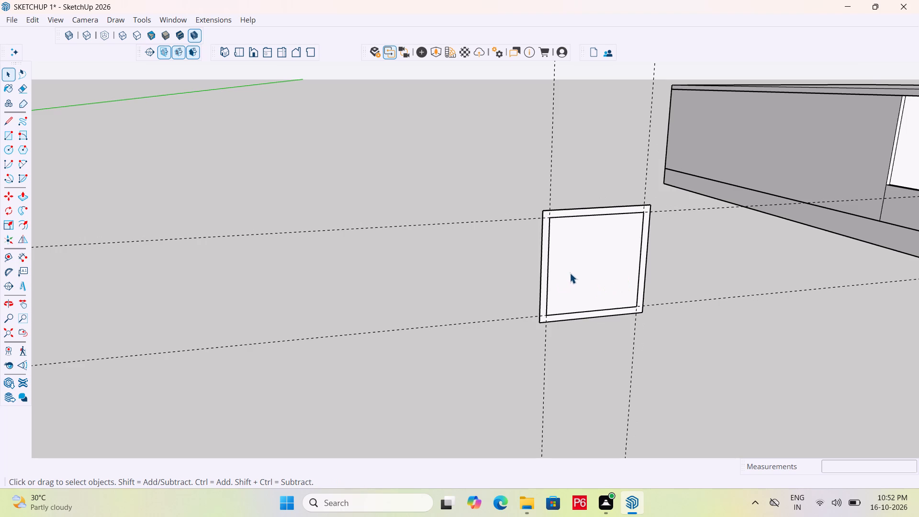
middle_drag(579, 260, 511, 260)
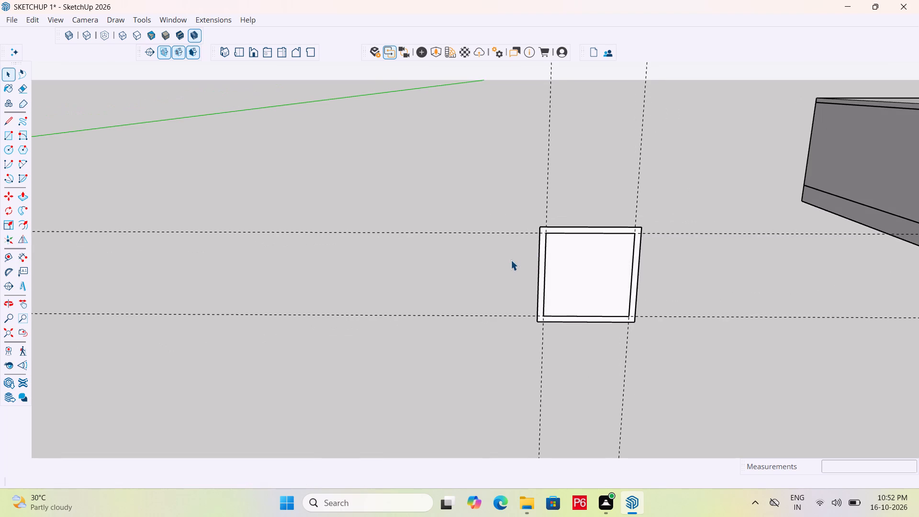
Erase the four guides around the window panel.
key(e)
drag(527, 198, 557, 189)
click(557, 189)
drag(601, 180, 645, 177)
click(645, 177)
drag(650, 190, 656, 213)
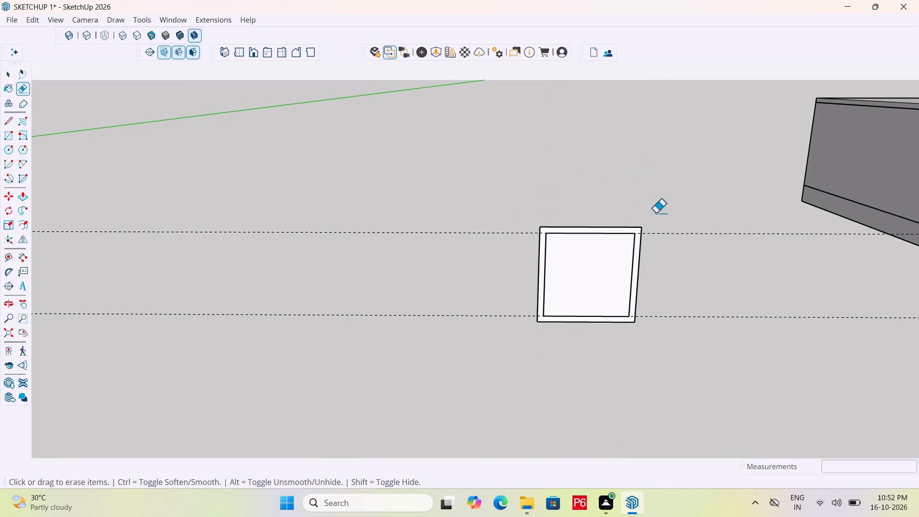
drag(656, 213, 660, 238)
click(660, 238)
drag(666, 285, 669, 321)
Inspect the window panel and its inner rectangle face from several angles.
middle_drag(501, 285, 512, 299)
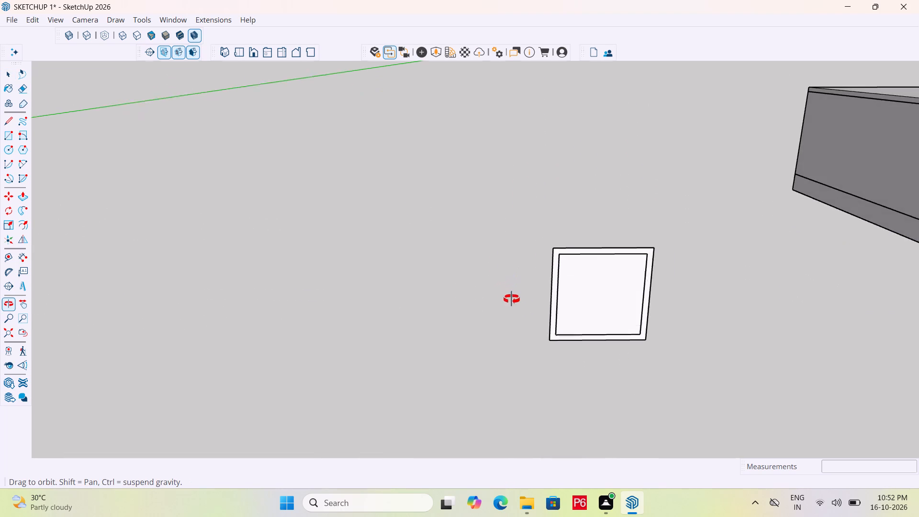
middle_drag(512, 299, 532, 307)
key(space)
scroll(661, 303, up, 3)
middle_drag(656, 309, 663, 307)
click(658, 301)
scroll(369, 196, down, 5)
middle_drag(403, 230, 456, 238)
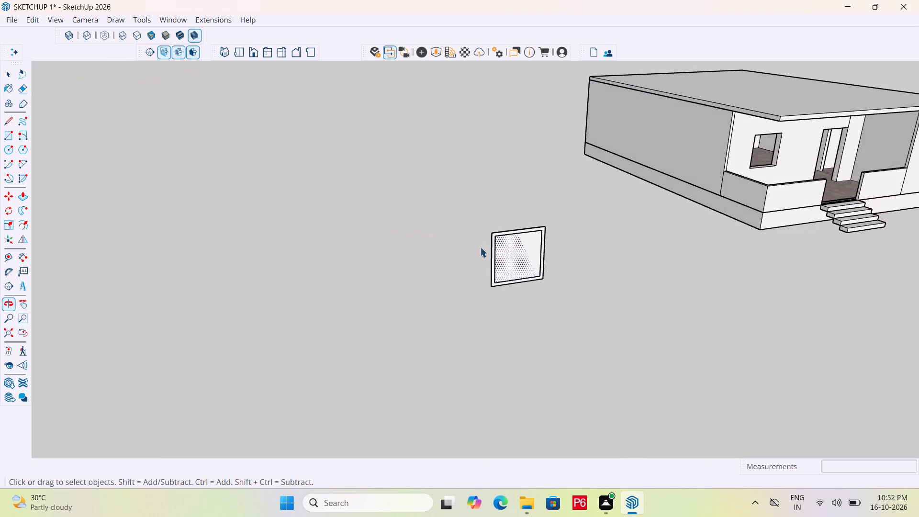
scroll(502, 253, up, 10)
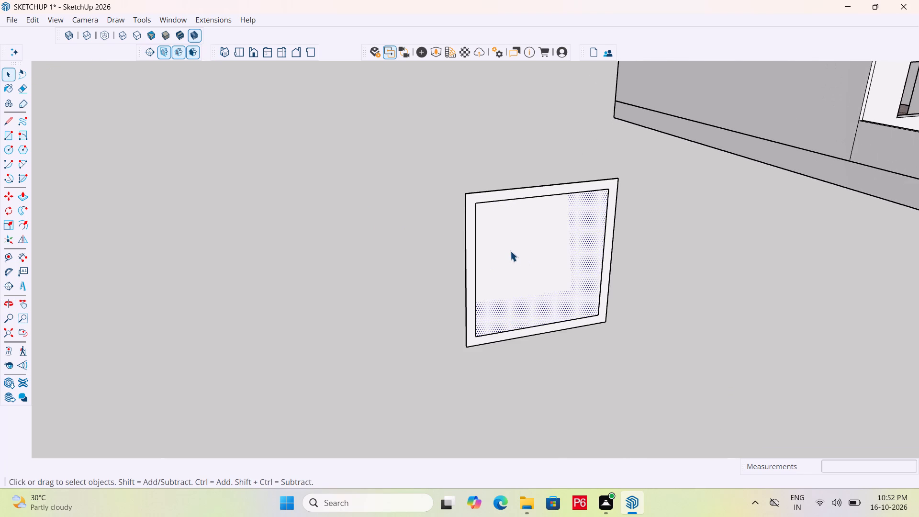
middle_drag(527, 258, 515, 274)
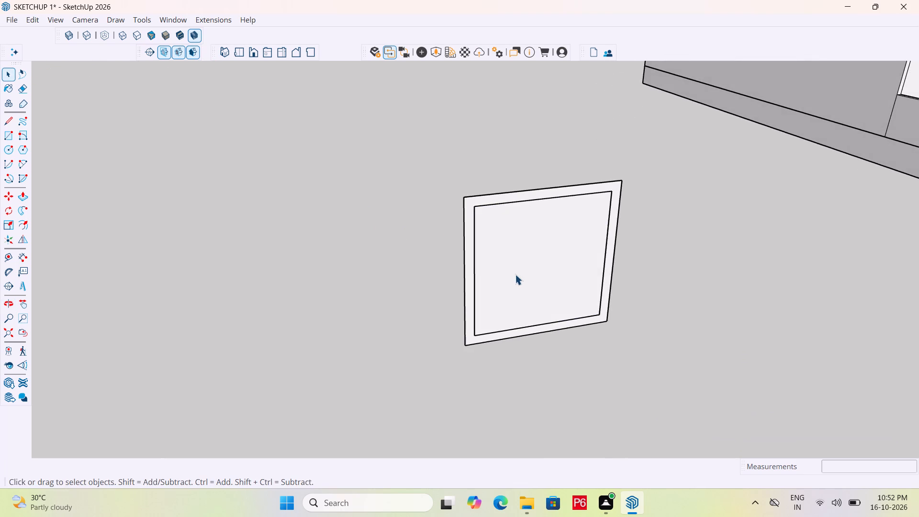
middle_drag(524, 270, 573, 258)
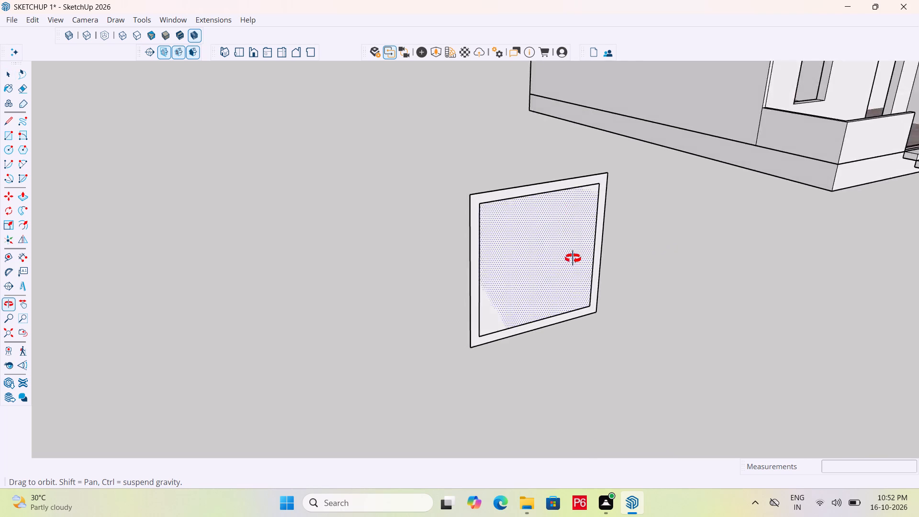
middle_drag(573, 258, 548, 267)
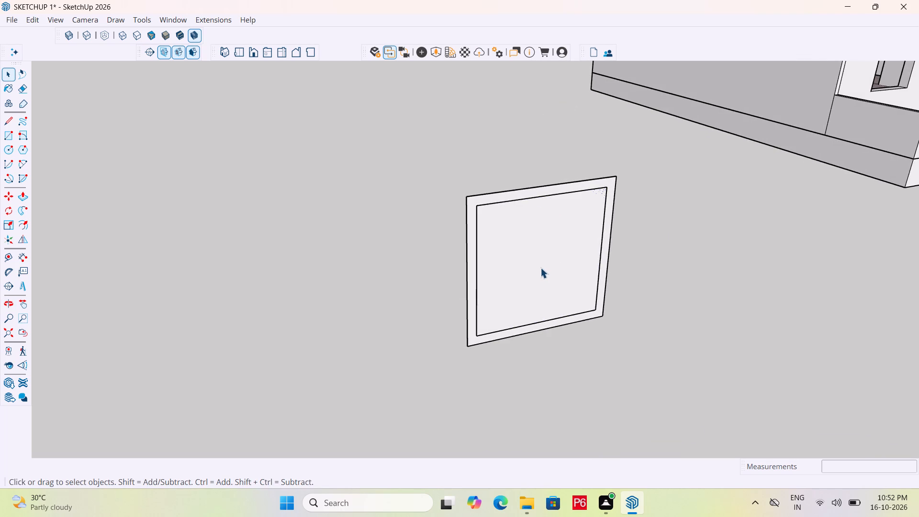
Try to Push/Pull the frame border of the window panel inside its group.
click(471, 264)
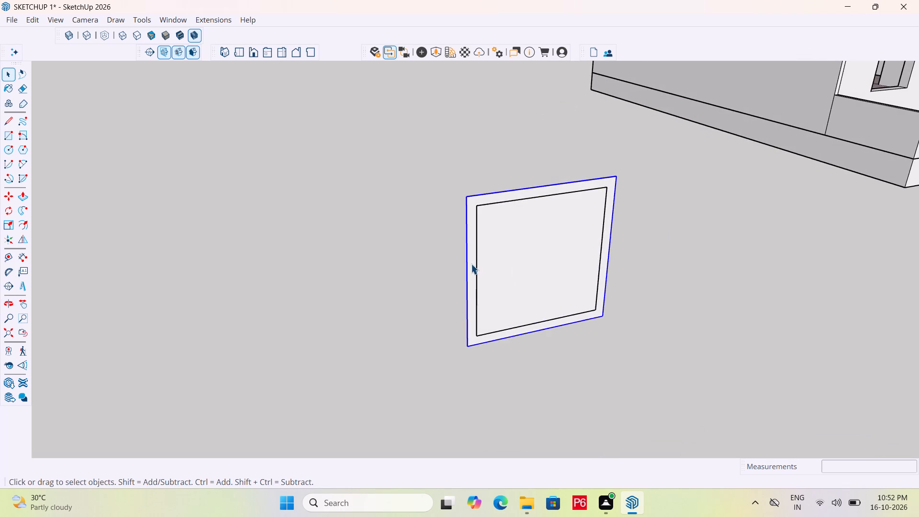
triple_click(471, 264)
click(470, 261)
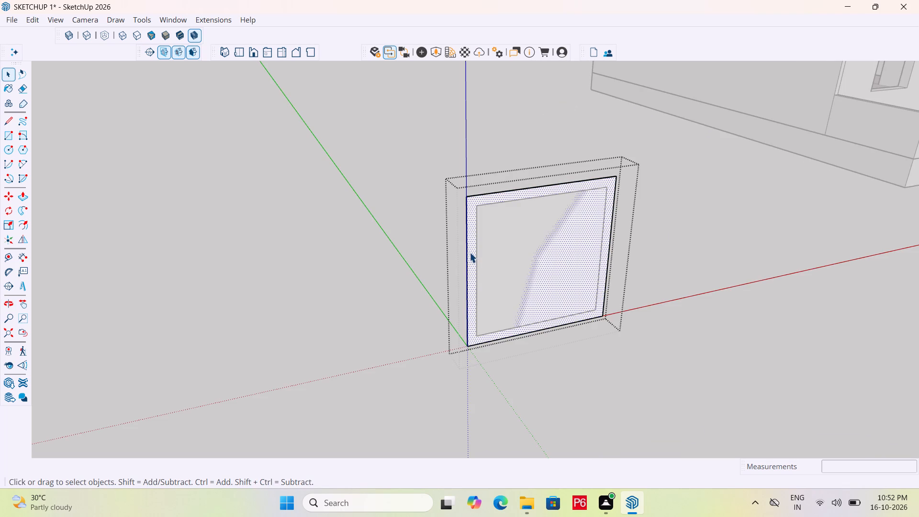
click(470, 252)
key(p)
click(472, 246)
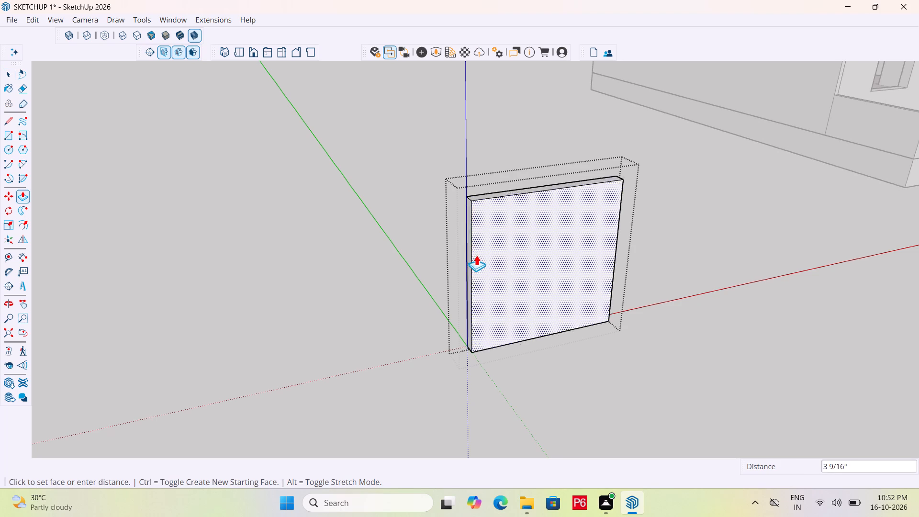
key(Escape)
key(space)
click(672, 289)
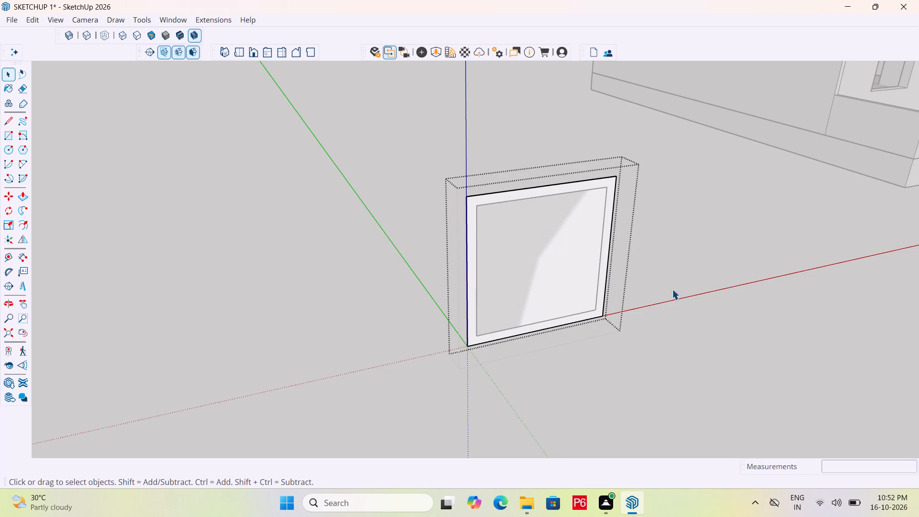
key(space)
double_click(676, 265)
Check whether the inner rectangle and the outer window panel select as separate objects.
click(525, 191)
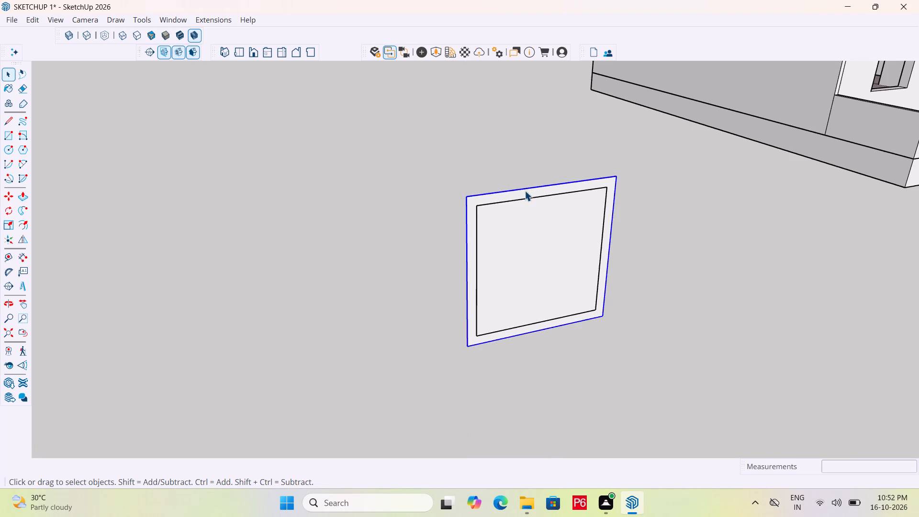
scroll(527, 191, up, 7)
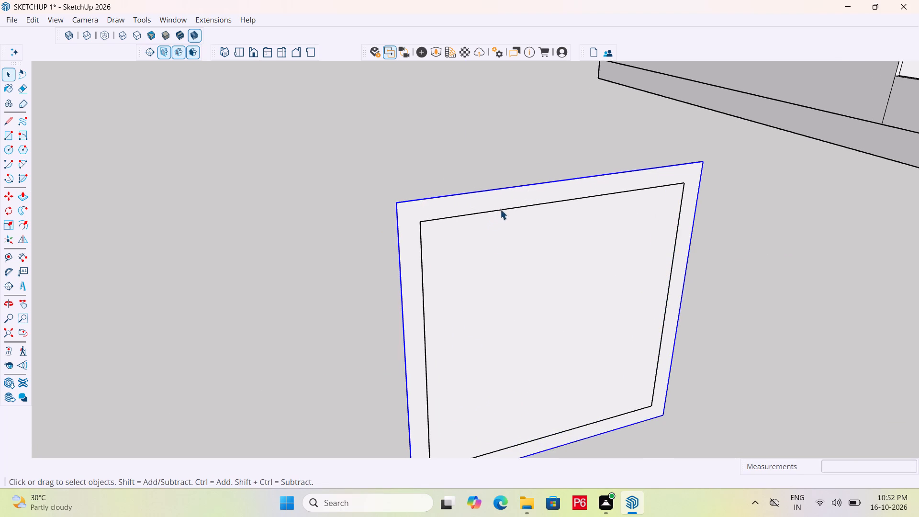
click(501, 209)
click(424, 249)
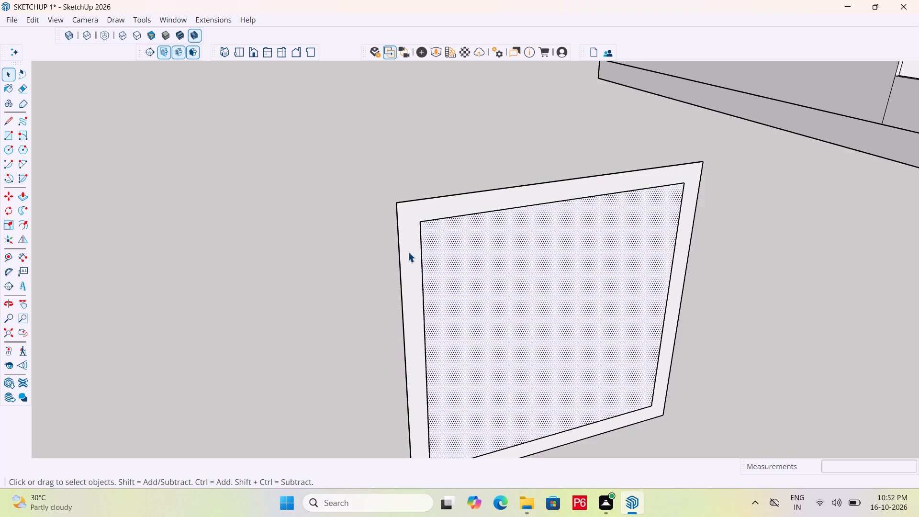
click(408, 252)
scroll(440, 233, down, 2)
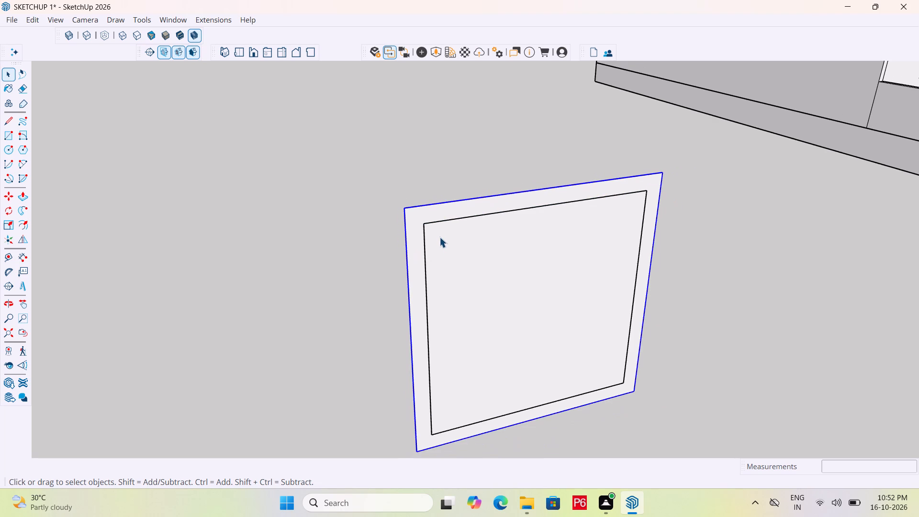
Undo the guide erasing, the inner rectangle and the 3" guides, back to the plain window panel.
key(ctrl+z)
key(ctrl+z)
key(ctrl+z)
key(ctrl+z)
key(ctrl+z)
key(ctrl+z)
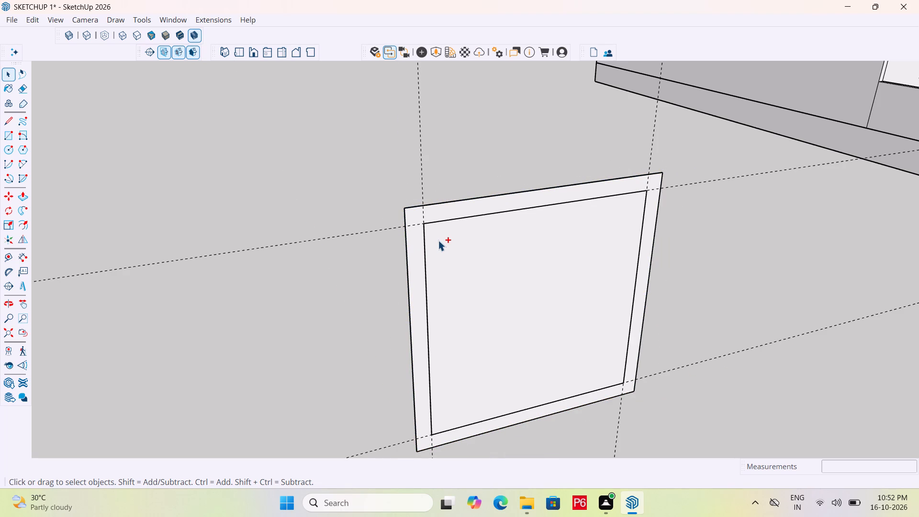
key(ctrl+z)
key(ctrl+z)
key(ctrl+z)
key(ctrl+z)
key(ctrl+z)
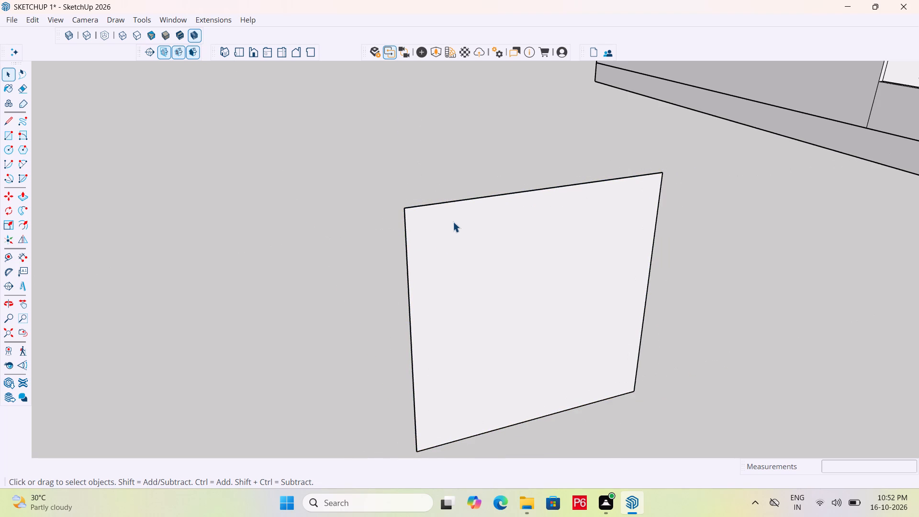
Open the window panel group and place Tape Measure guides 3" inside all four edges of its face.
triple_click(453, 222)
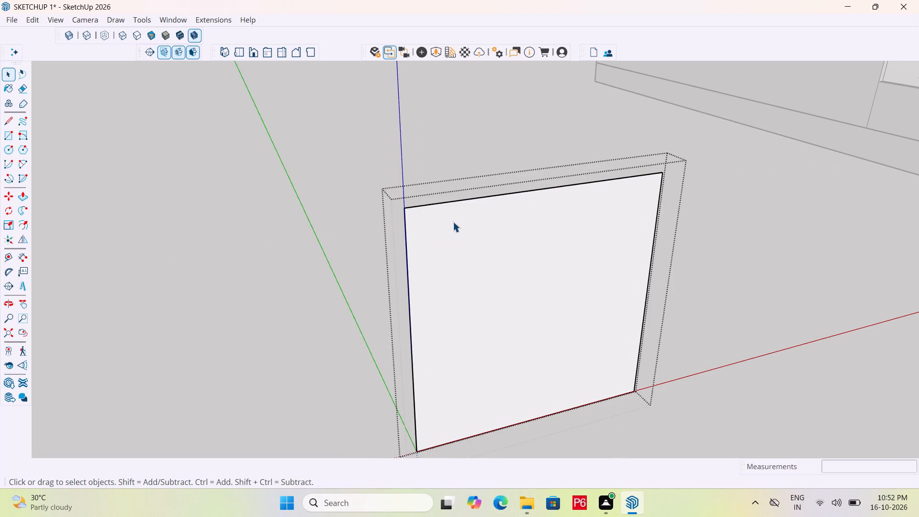
key(t)
click(405, 254)
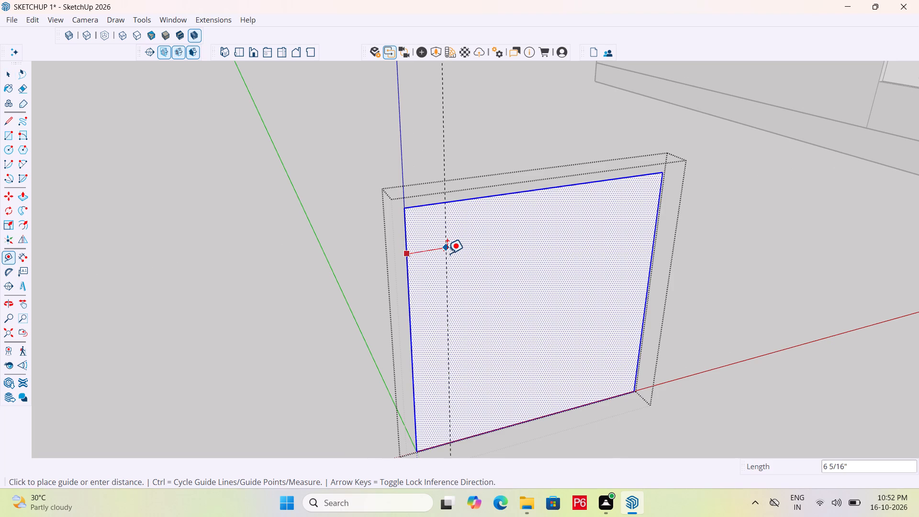
text(3")
key(Return)
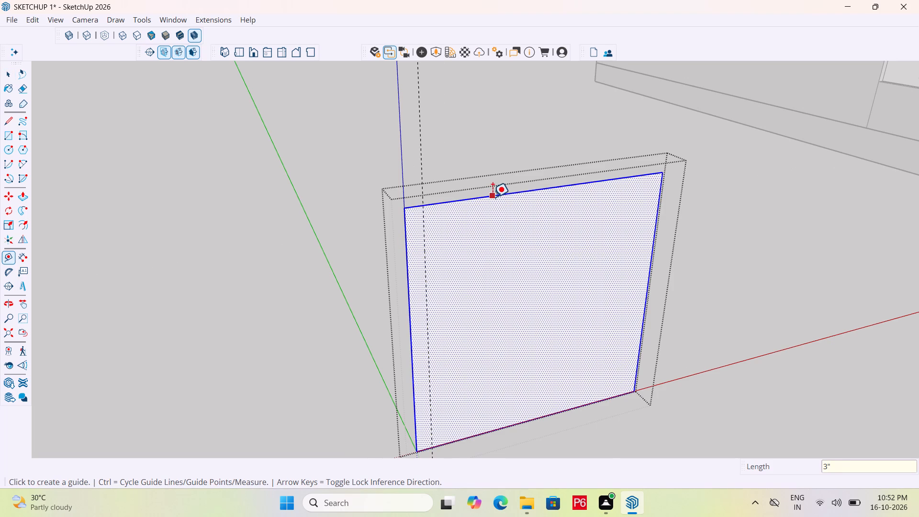
click(493, 197)
text(3")
key(Return)
click(653, 236)
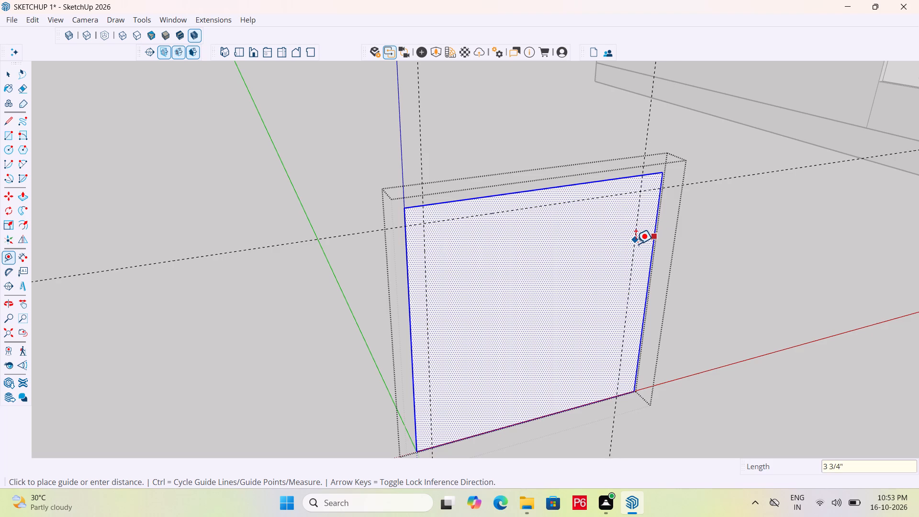
text(3")
key(Return)
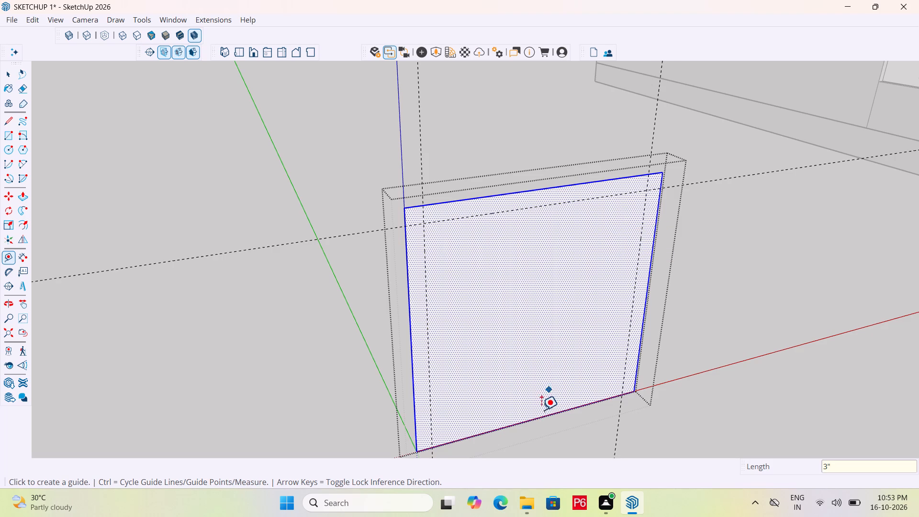
scroll(535, 418, up, 2)
click(538, 416)
text(3")
key(Return)
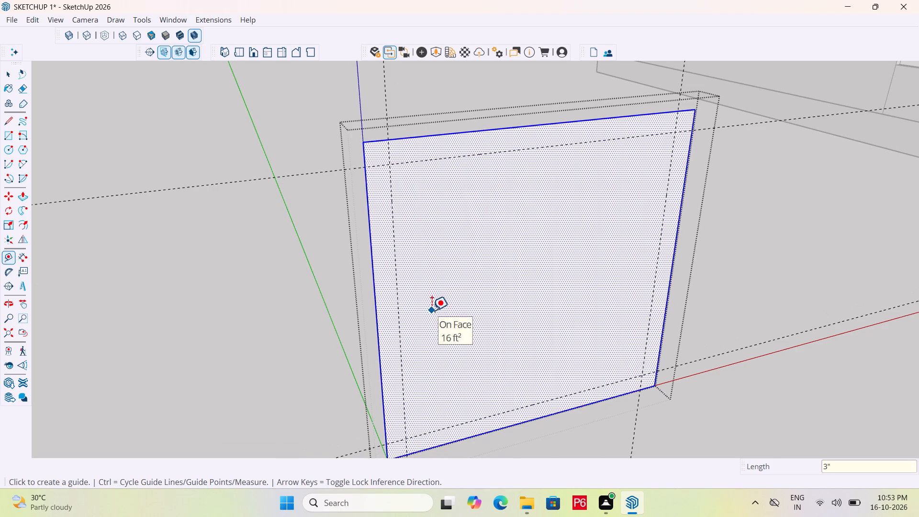
Draw a 3' 6" x 3' 6" rectangle inside the panel group between opposite guide intersections.
key(r)
drag(387, 166, 392, 167)
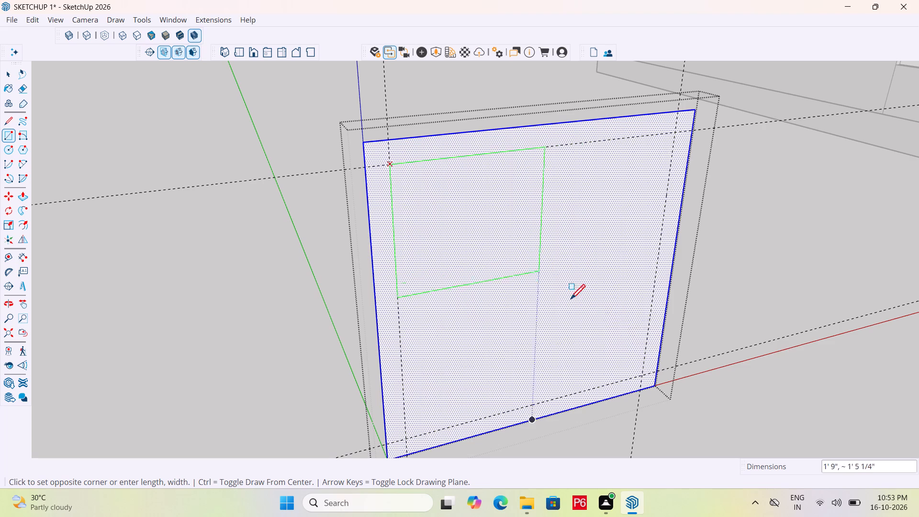
click(643, 377)
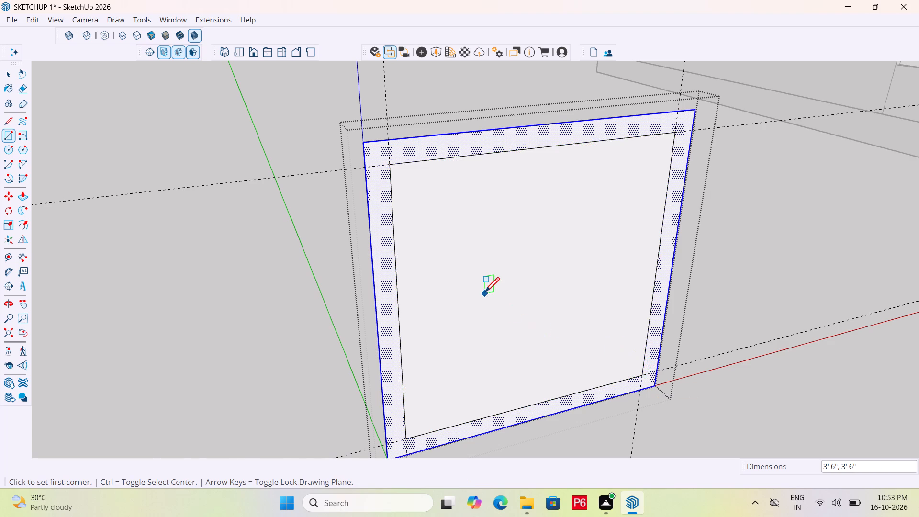
scroll(485, 293, down, 5)
key(Escape)
key(space)
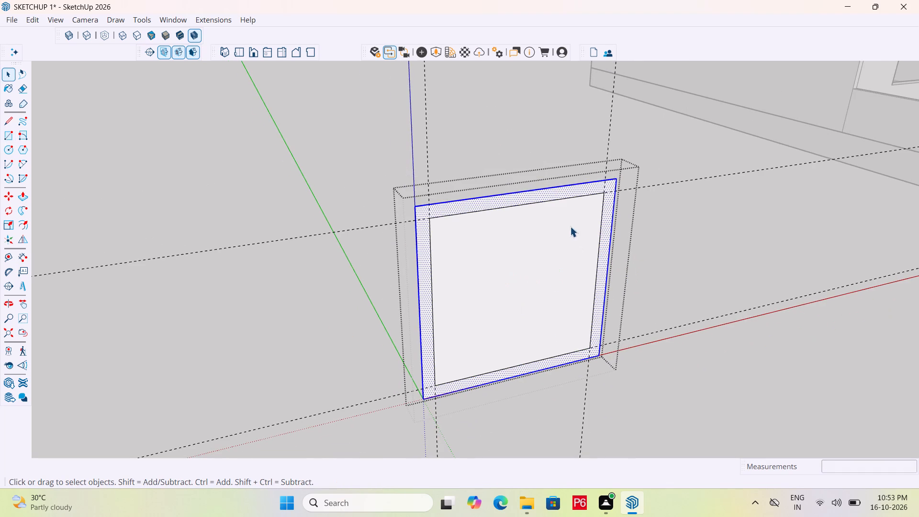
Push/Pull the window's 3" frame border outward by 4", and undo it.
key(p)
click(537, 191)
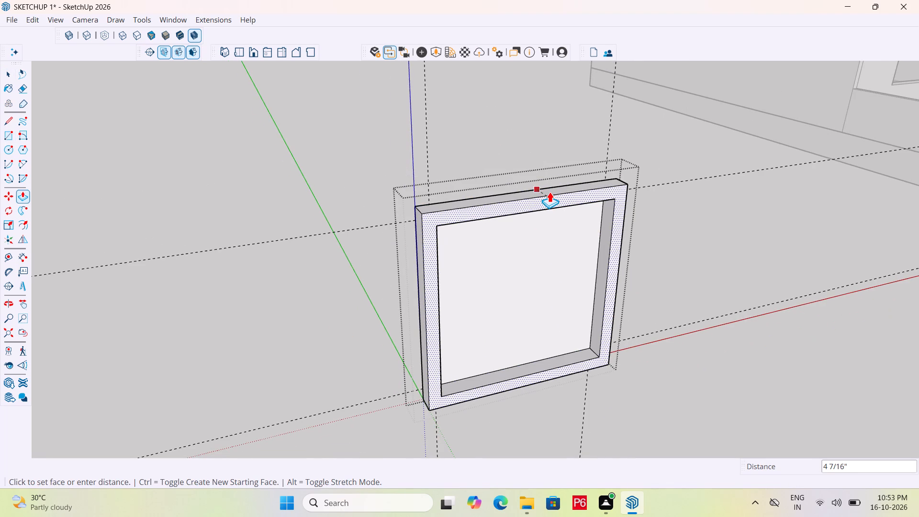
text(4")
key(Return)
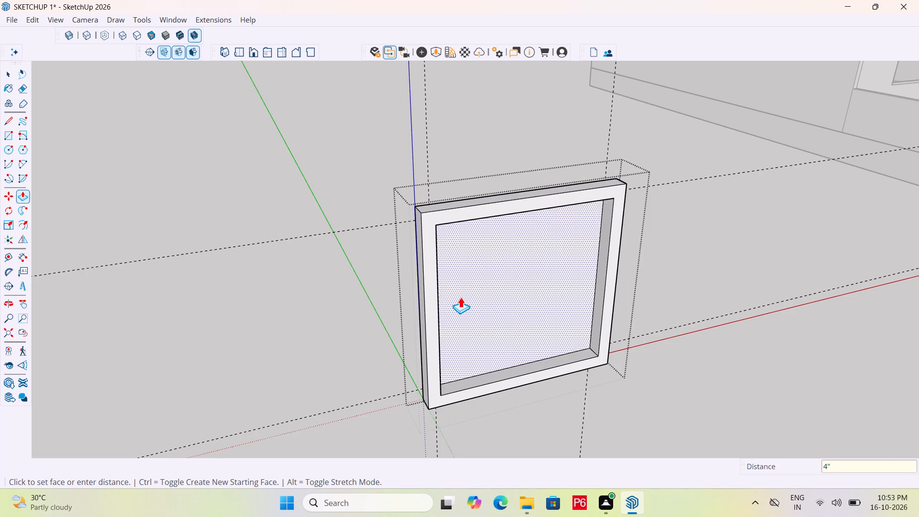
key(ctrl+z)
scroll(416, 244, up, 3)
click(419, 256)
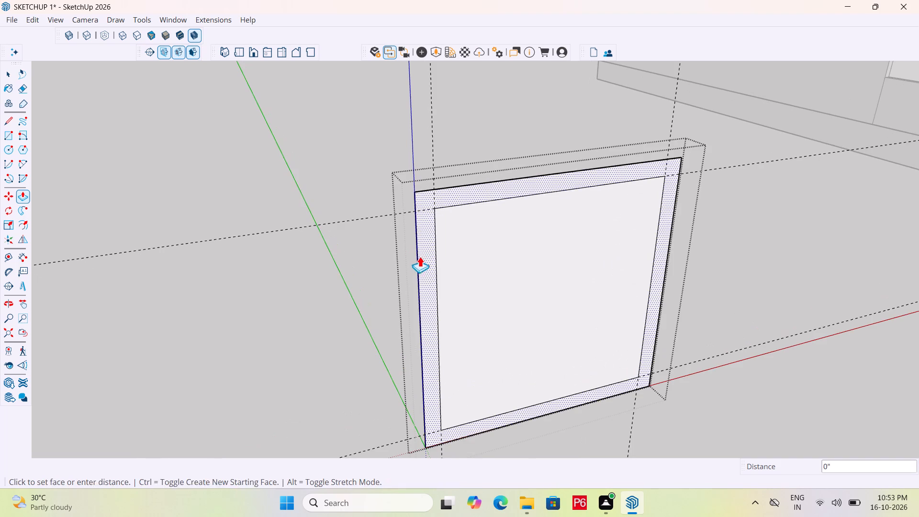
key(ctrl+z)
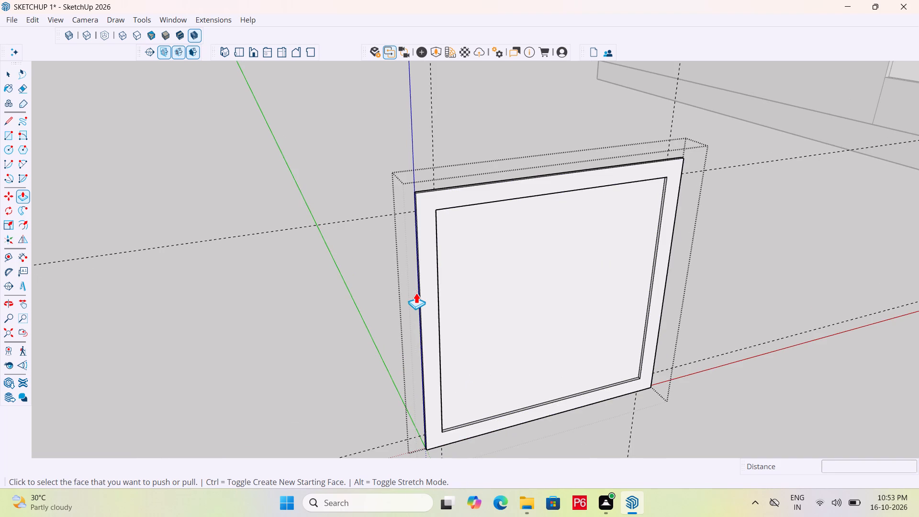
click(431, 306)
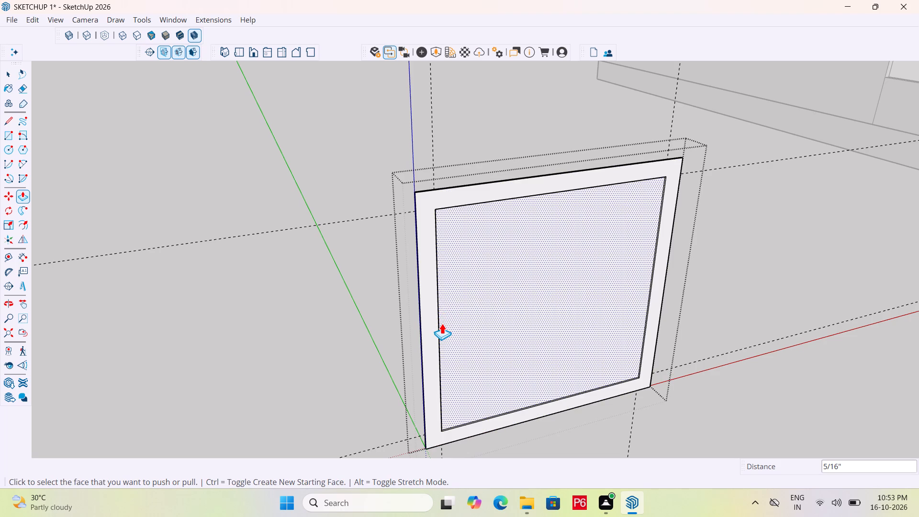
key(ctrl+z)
Push/Pull the window's 3" frame border outward by 4".
click(431, 331)
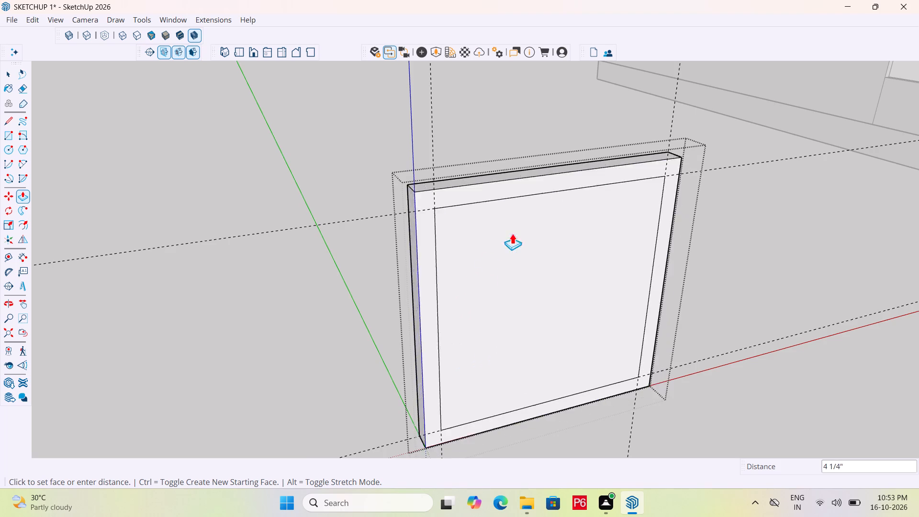
scroll(448, 269, down, 4)
middle_drag(413, 302, 584, 327)
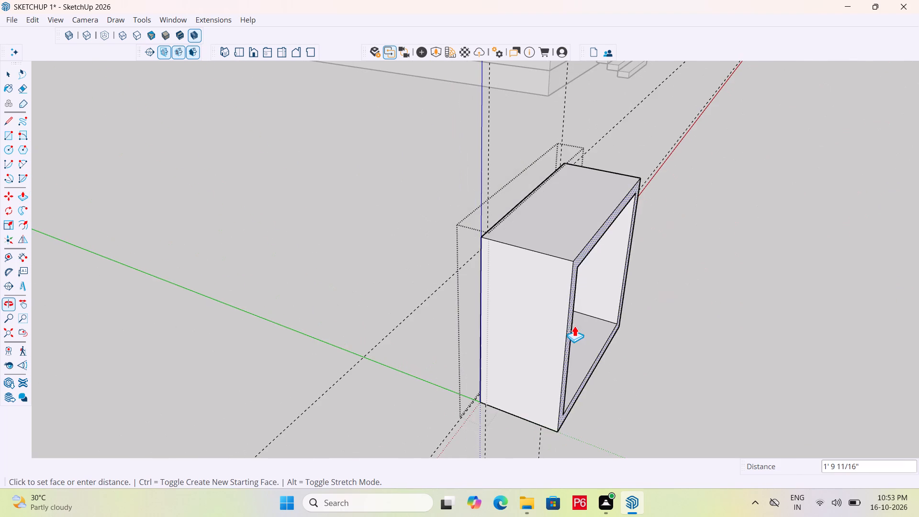
middle_drag(472, 322, 376, 300)
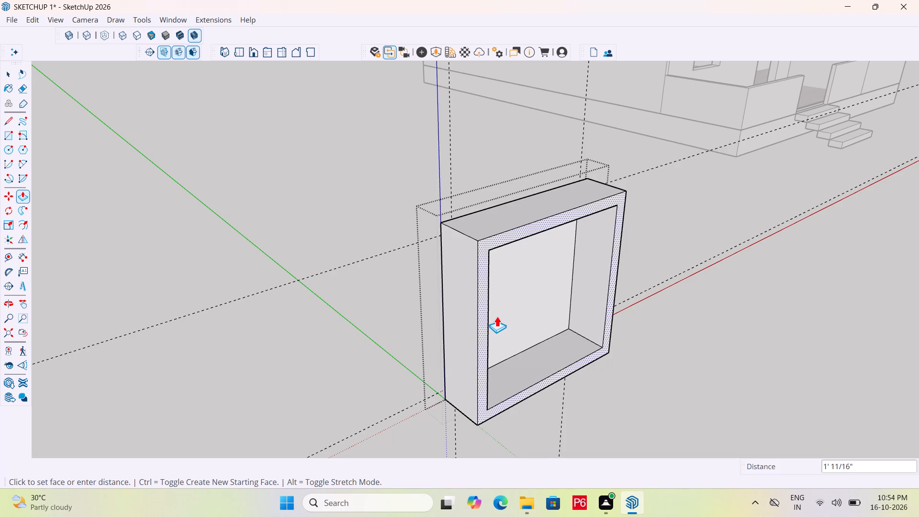
text(4")
key(Return)
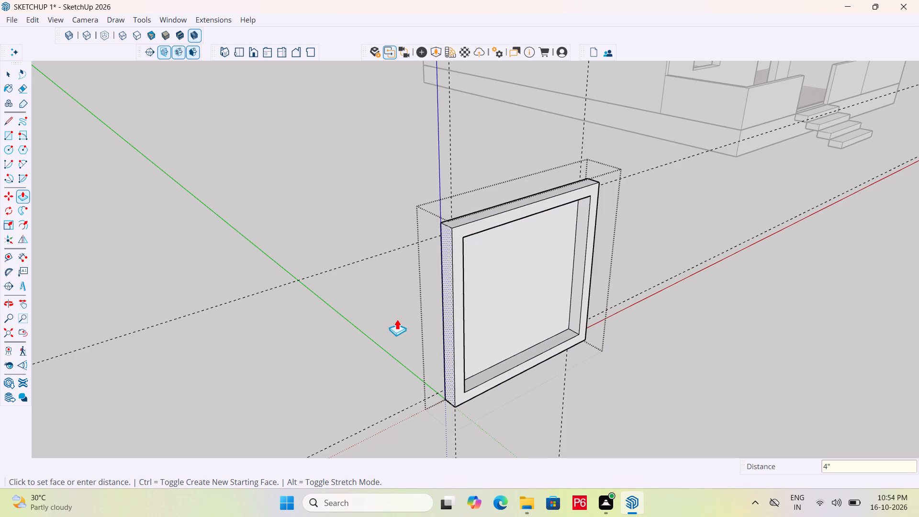
Reopen the window panel group, erase the construction guides around the frame, and save the model.
key(Escape)
key(space)
click(731, 366)
click(723, 350)
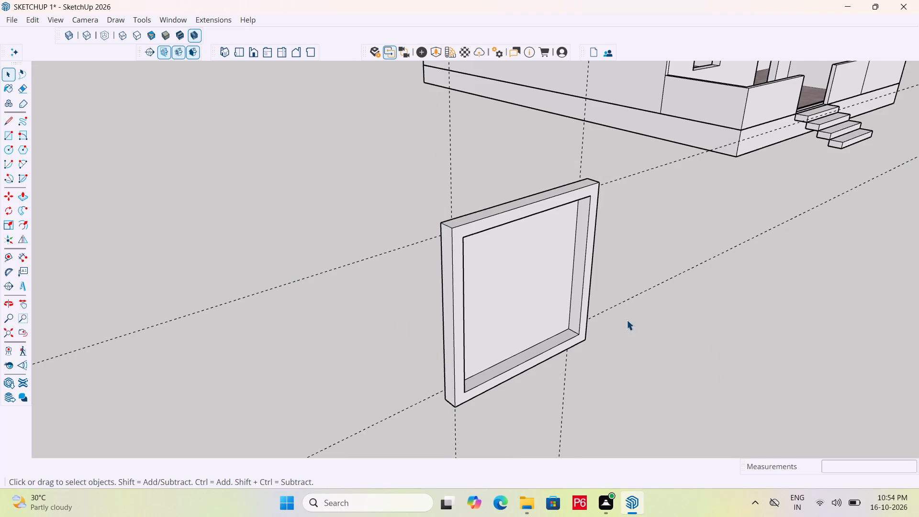
middle_drag(624, 320, 532, 320)
scroll(618, 319, down, 1)
scroll(436, 236, down, 1)
double_click(474, 242)
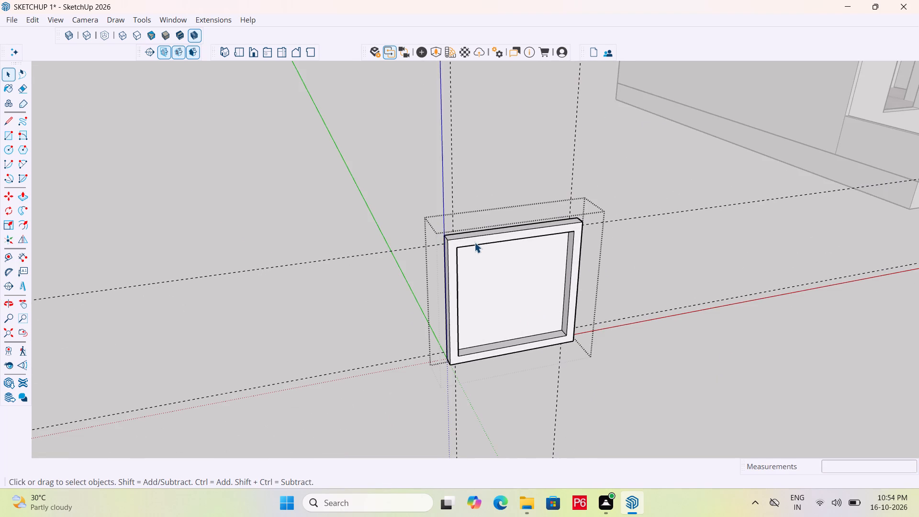
click(474, 242)
key(e)
drag(447, 176, 456, 169)
drag(565, 152, 572, 151)
drag(578, 149, 588, 149)
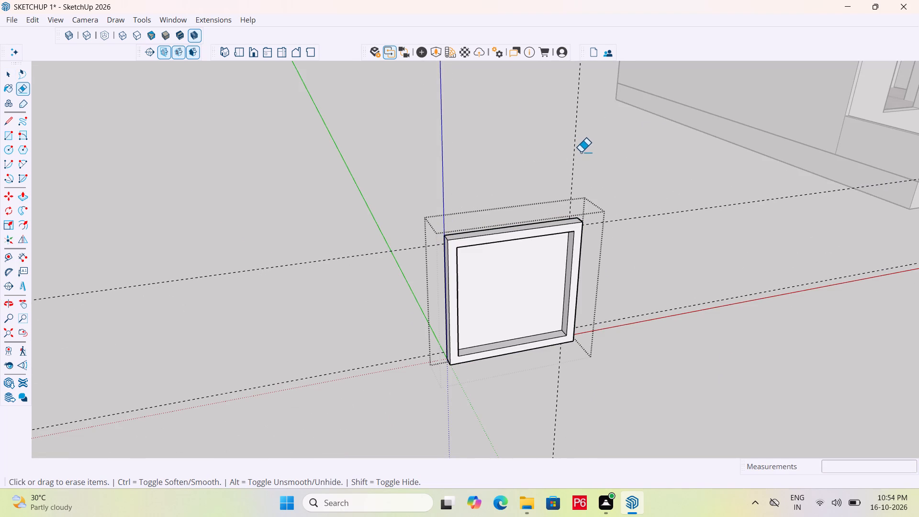
drag(568, 150, 601, 144)
click(601, 144)
drag(637, 193, 656, 222)
drag(650, 303, 653, 323)
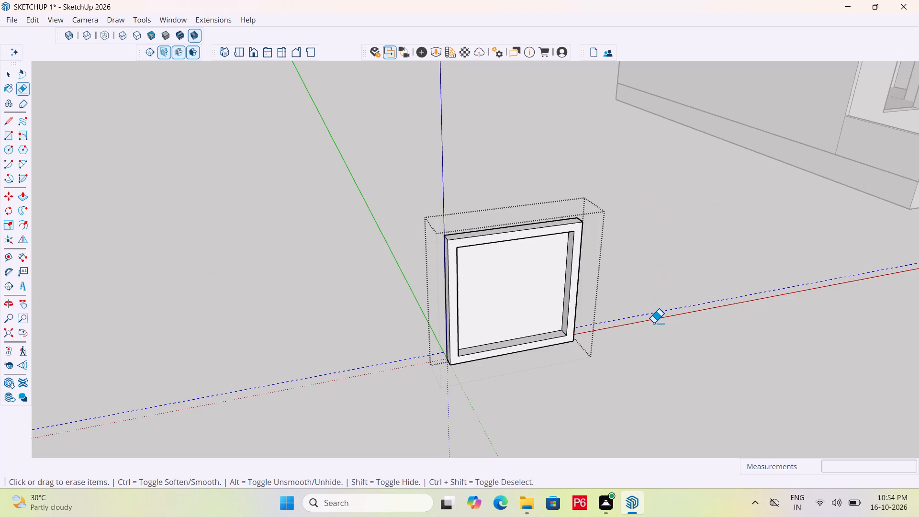
drag(653, 323, 654, 323)
key(ctrl+s)
key(ctrl+s)
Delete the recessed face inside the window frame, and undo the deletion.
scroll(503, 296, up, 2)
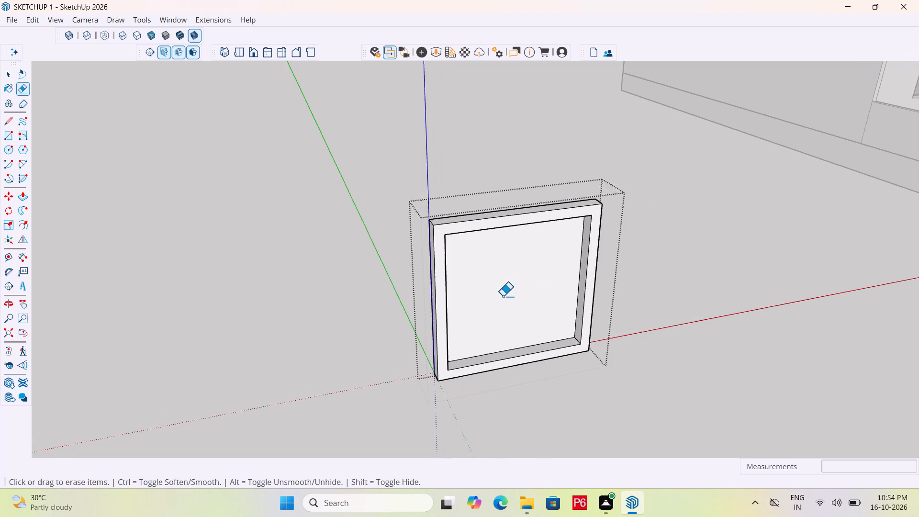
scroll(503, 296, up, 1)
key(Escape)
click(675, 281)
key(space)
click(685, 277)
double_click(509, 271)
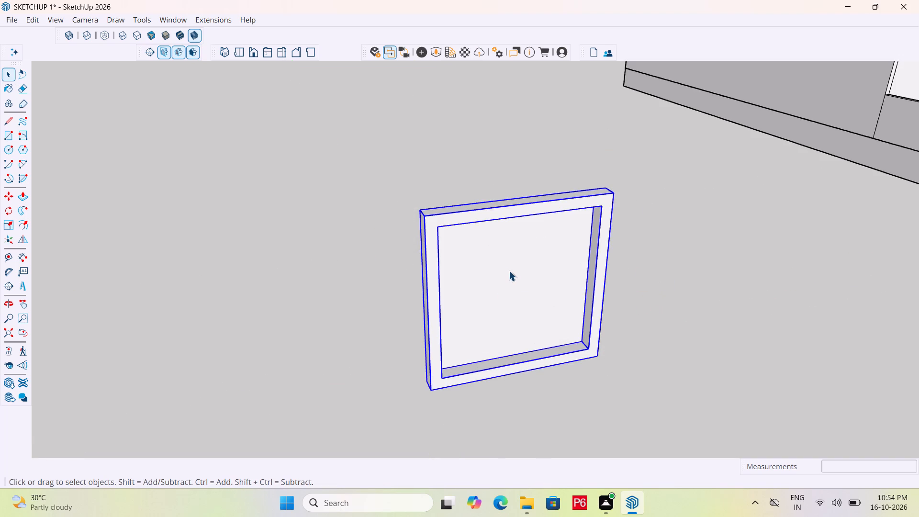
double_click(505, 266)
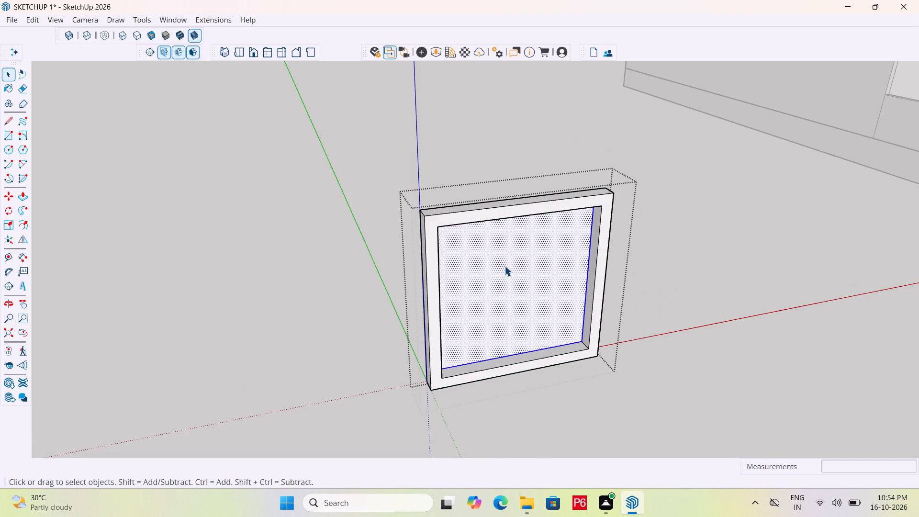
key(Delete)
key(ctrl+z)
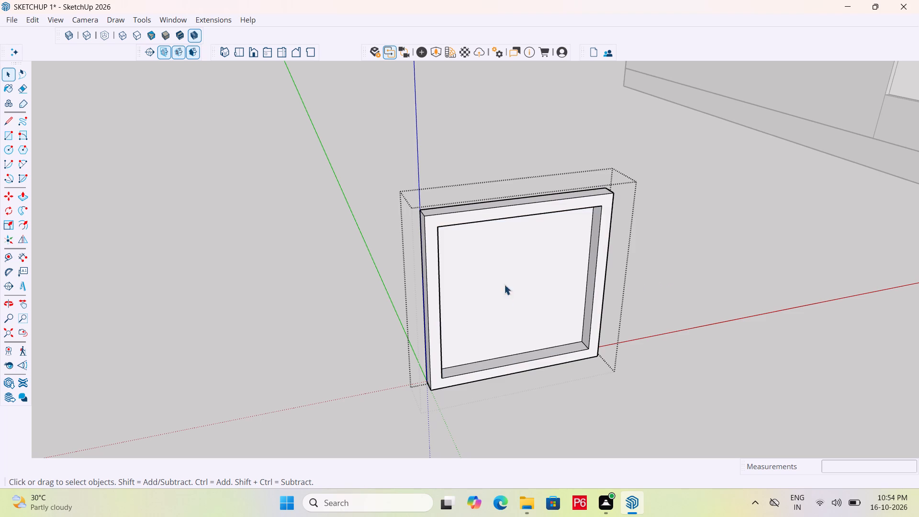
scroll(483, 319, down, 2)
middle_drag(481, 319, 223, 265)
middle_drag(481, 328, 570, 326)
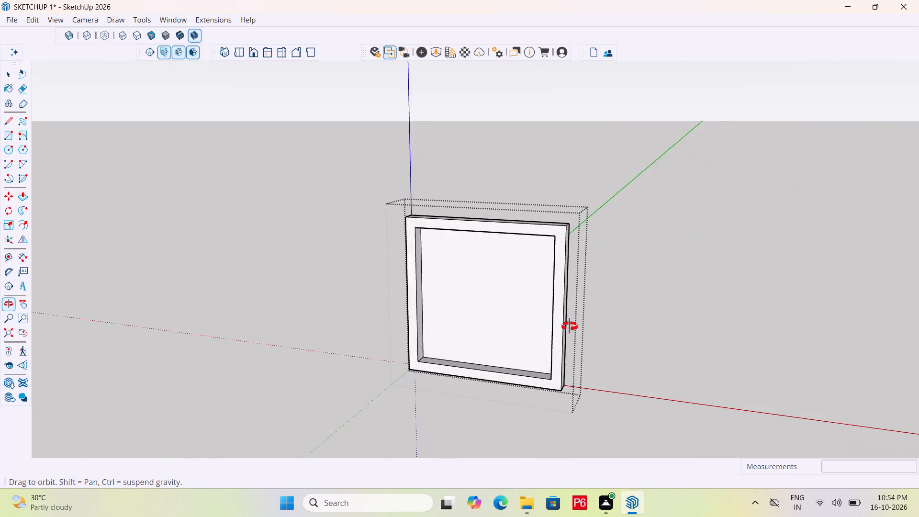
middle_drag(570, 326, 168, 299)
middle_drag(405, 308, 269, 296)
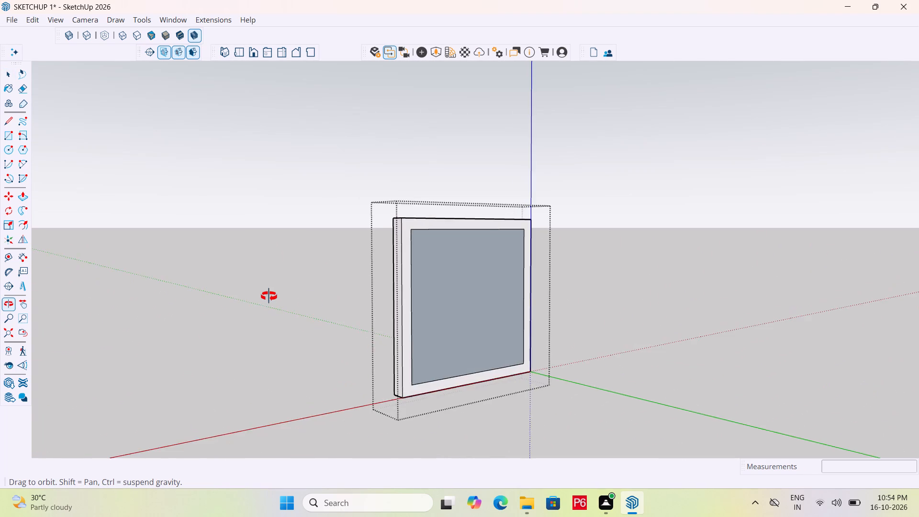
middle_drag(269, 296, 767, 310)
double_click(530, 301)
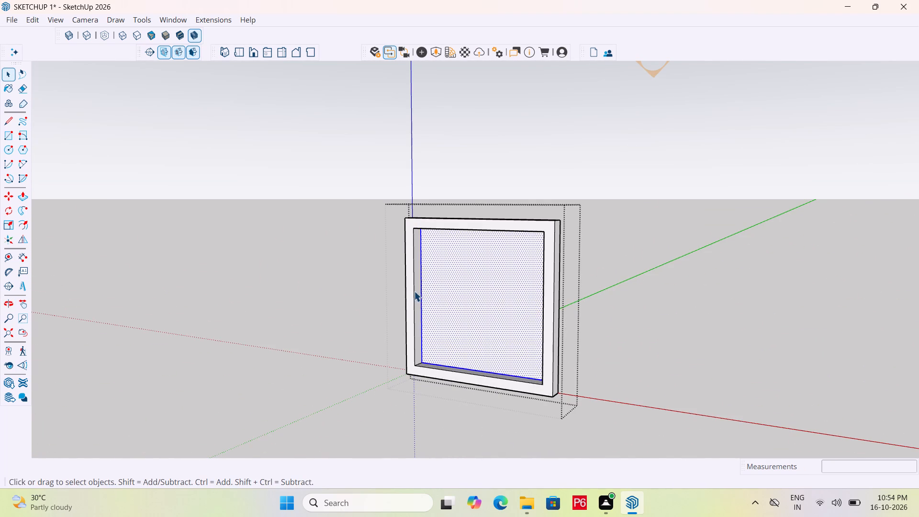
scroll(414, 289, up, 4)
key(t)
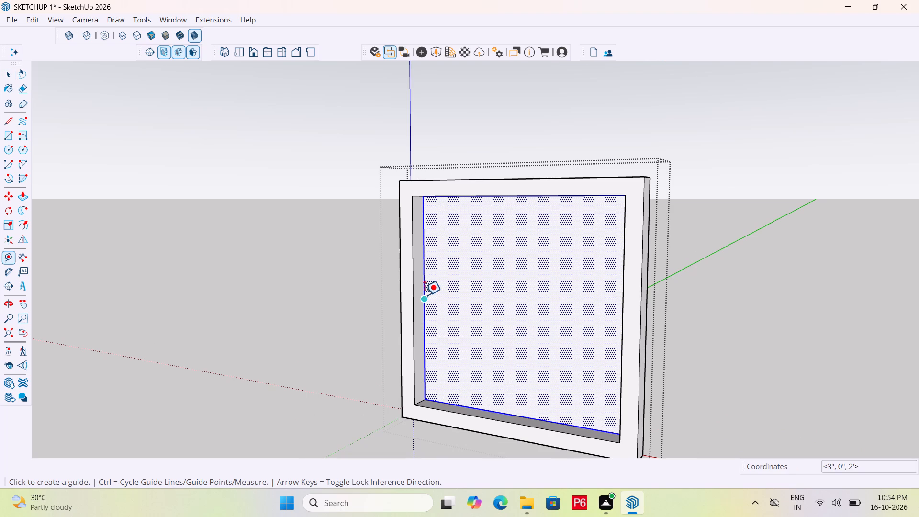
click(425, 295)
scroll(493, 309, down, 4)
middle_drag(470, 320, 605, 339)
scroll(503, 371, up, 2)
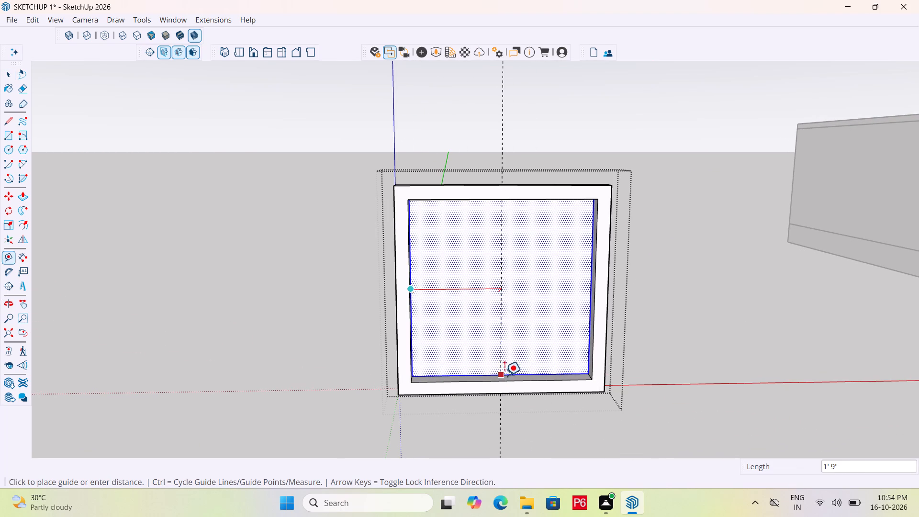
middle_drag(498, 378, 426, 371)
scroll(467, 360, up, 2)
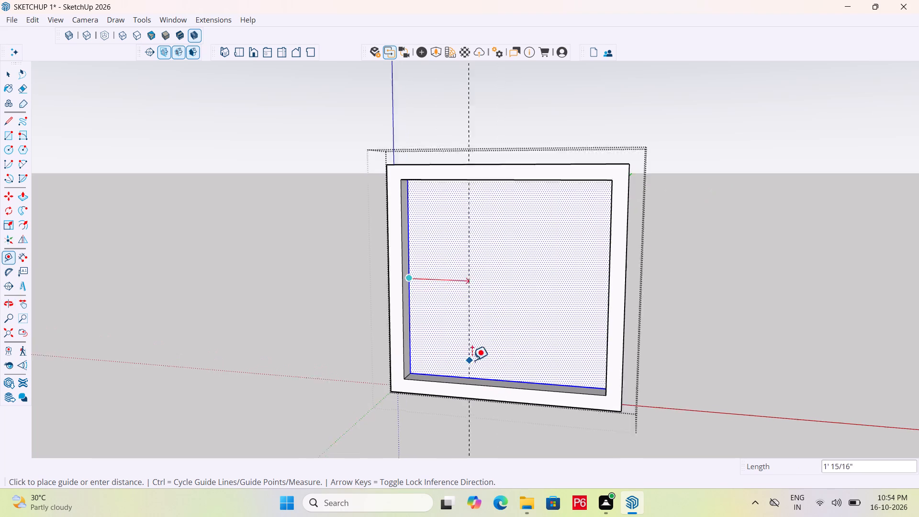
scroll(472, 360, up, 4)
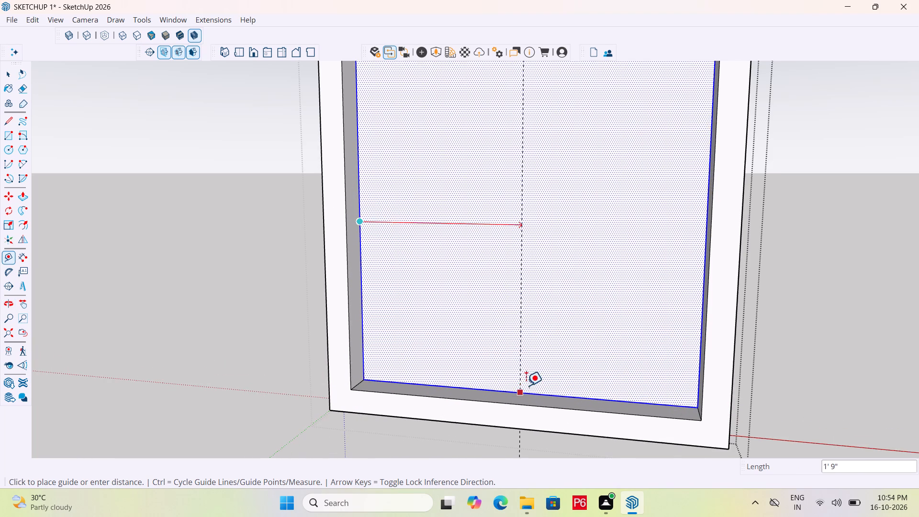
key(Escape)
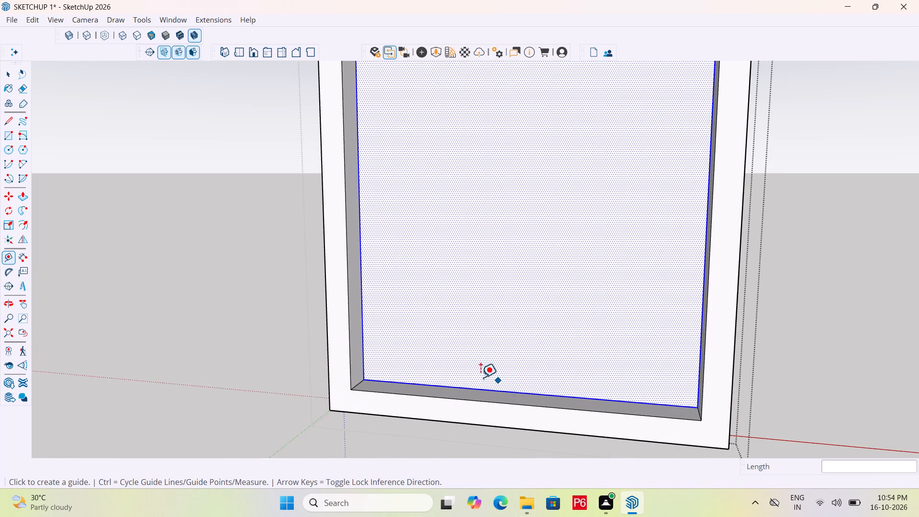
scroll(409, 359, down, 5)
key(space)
Save the model.
middle_drag(444, 320, 375, 311)
key(ctrl+s)
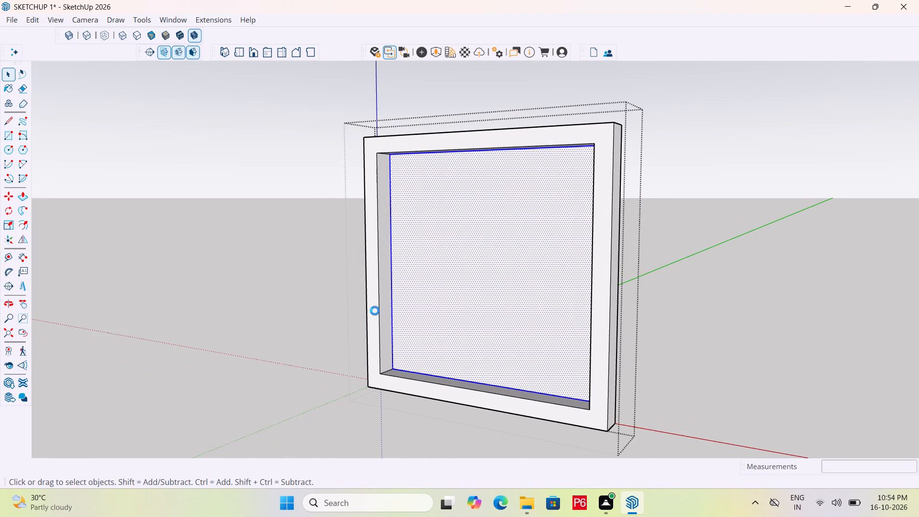
key(ctrl+s)
key(ctrl+s)
key(ctrl+s)
Draw a 3' 6" vertical line from the midpoint of the recessed face's bottom edge to its top edge, and save the model.
scroll(376, 248, down, 6)
scroll(442, 198, down, 5)
scroll(399, 265, down, 6)
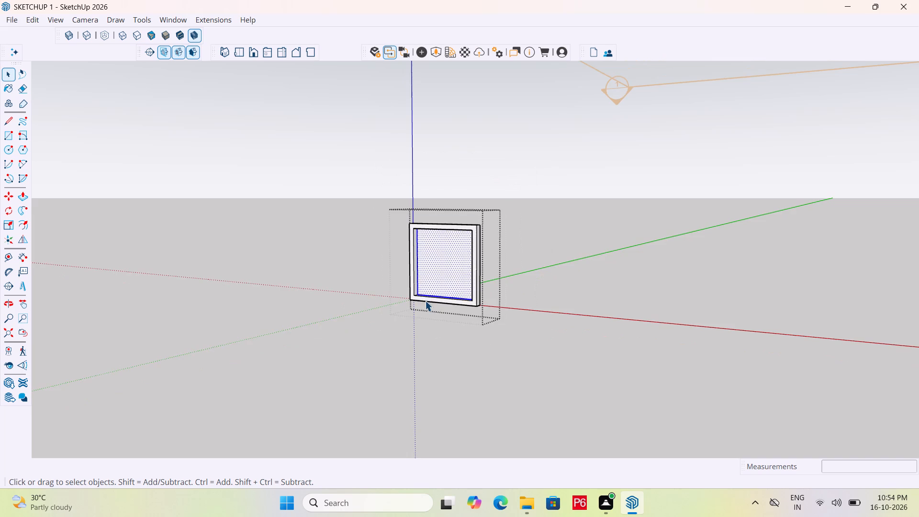
scroll(411, 284, down, 6)
scroll(516, 279, down, 6)
middle_drag(426, 290, 567, 328)
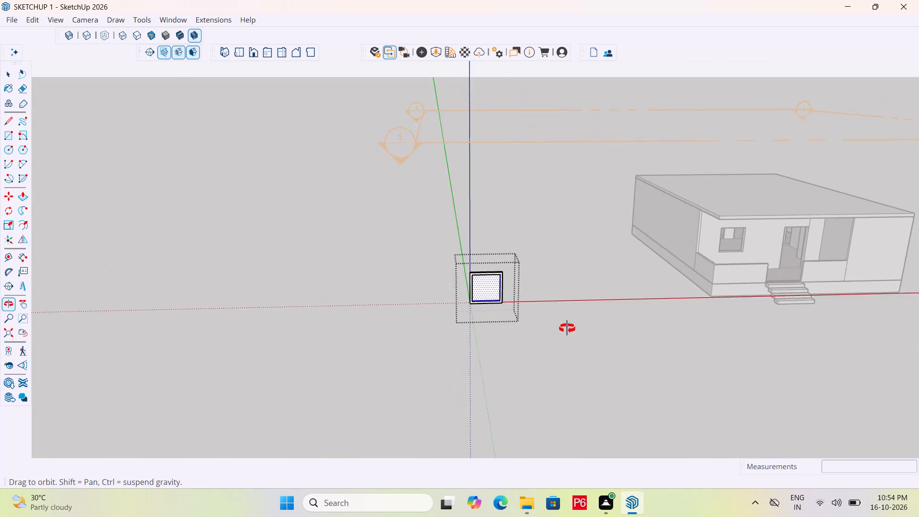
middle_drag(567, 328, 466, 308)
scroll(470, 303, up, 3)
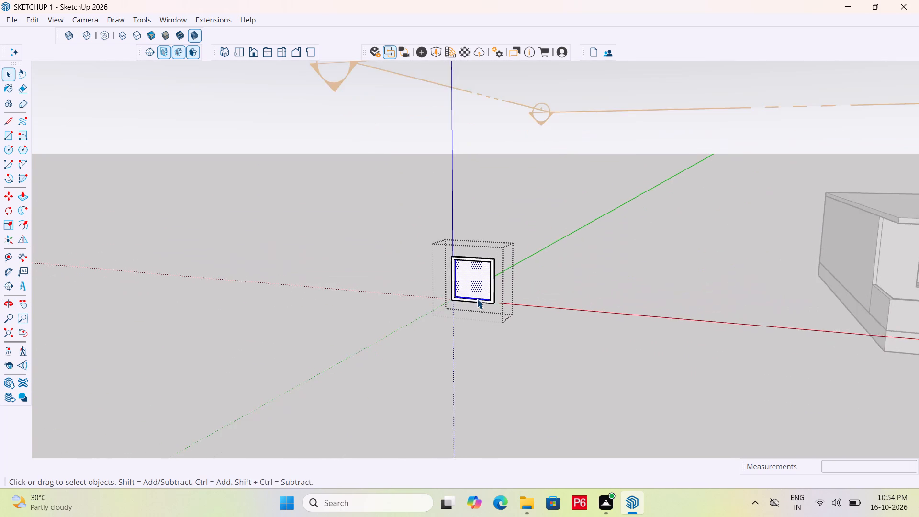
scroll(477, 299, up, 17)
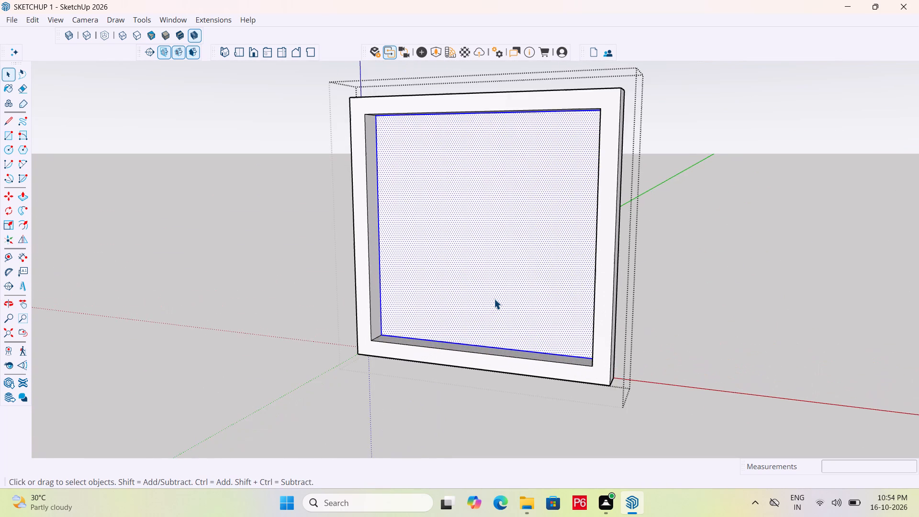
scroll(491, 339, up, 2)
key(l)
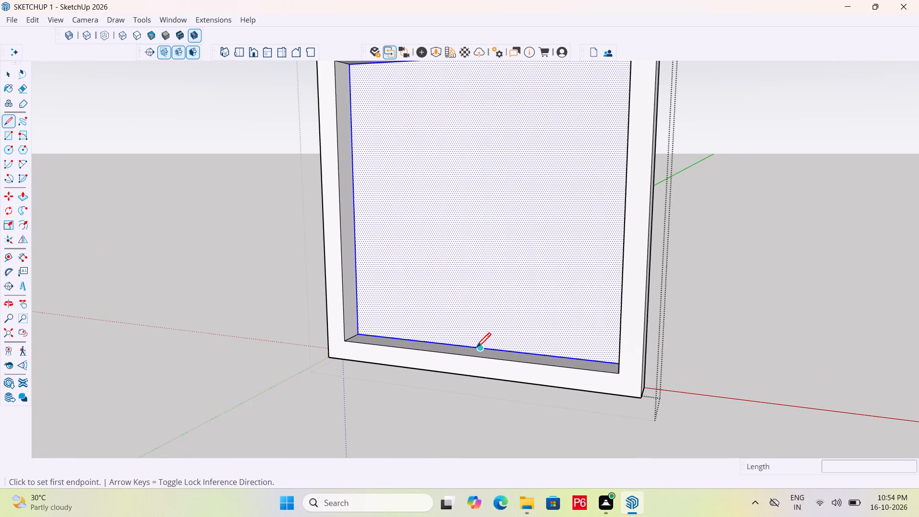
drag(479, 347, 479, 329)
scroll(462, 216, down, 5)
middle_drag(471, 226, 508, 265)
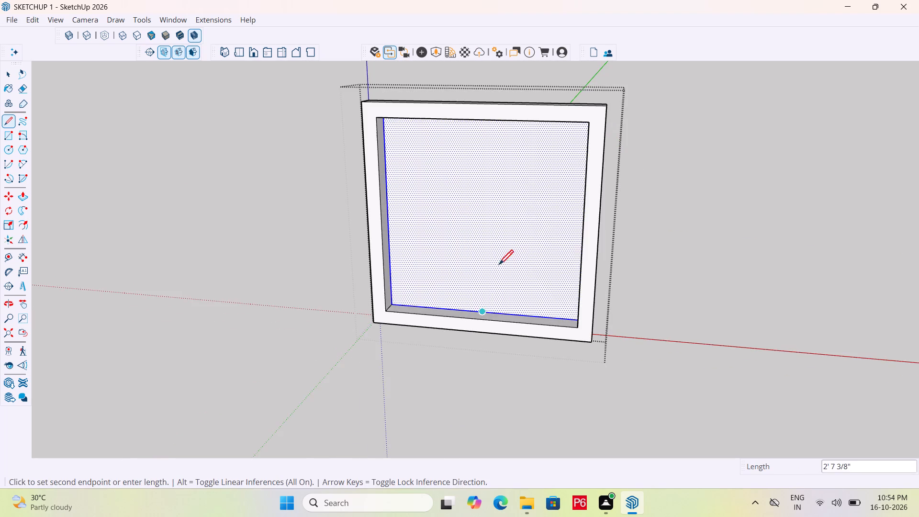
middle_drag(477, 158, 531, 29)
scroll(487, 118, up, 4)
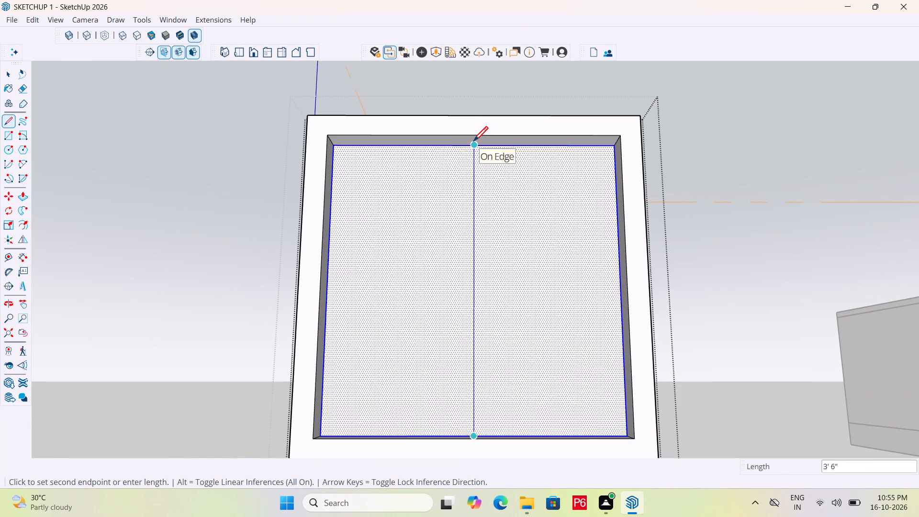
click(473, 145)
scroll(402, 216, down, 5)
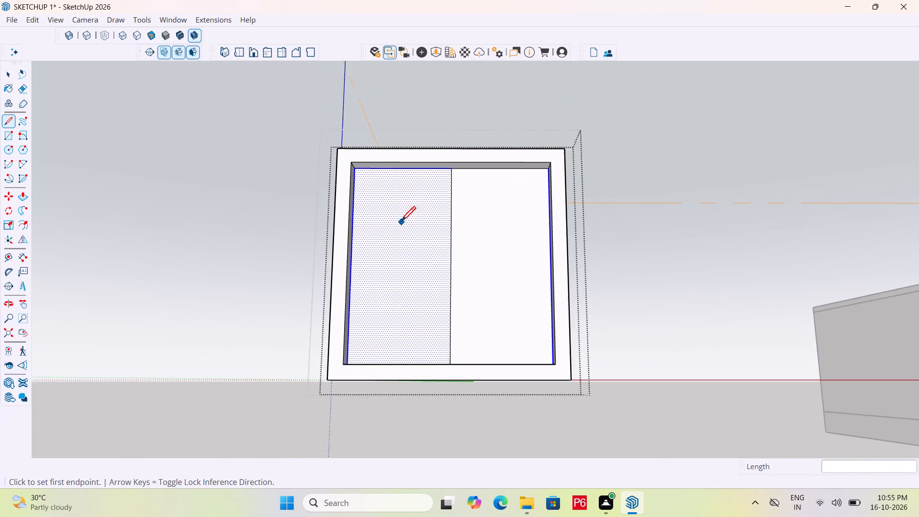
middle_drag(432, 215, 373, 322)
key(ctrl+s)
key(ctrl+s)
key(ctrl+s)
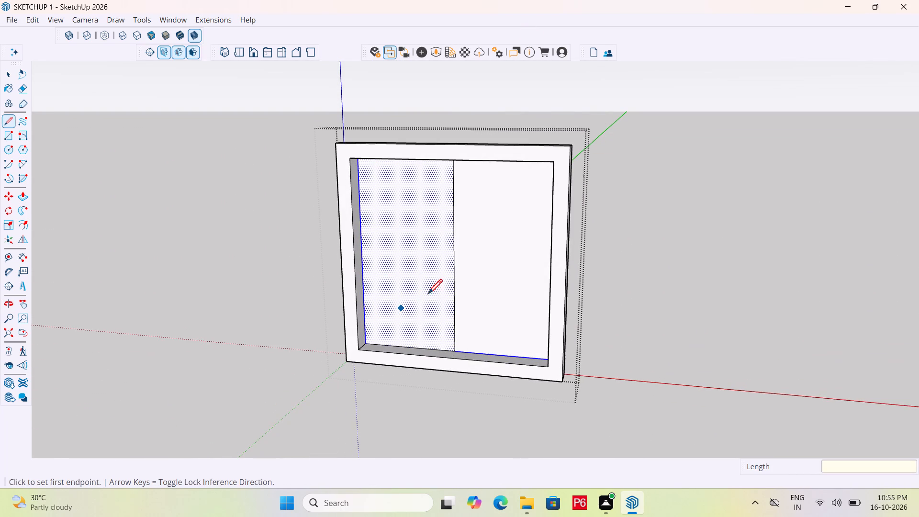
key(Escape)
key(space)
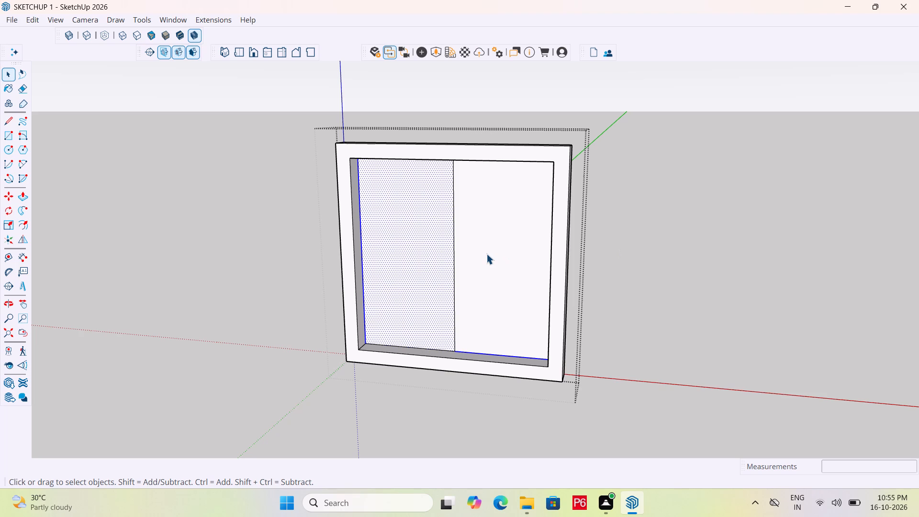
Leave the window panel group and place a vertical guide 1" to the left of the window's centre line.
click(454, 285)
key(Escape)
key(t)
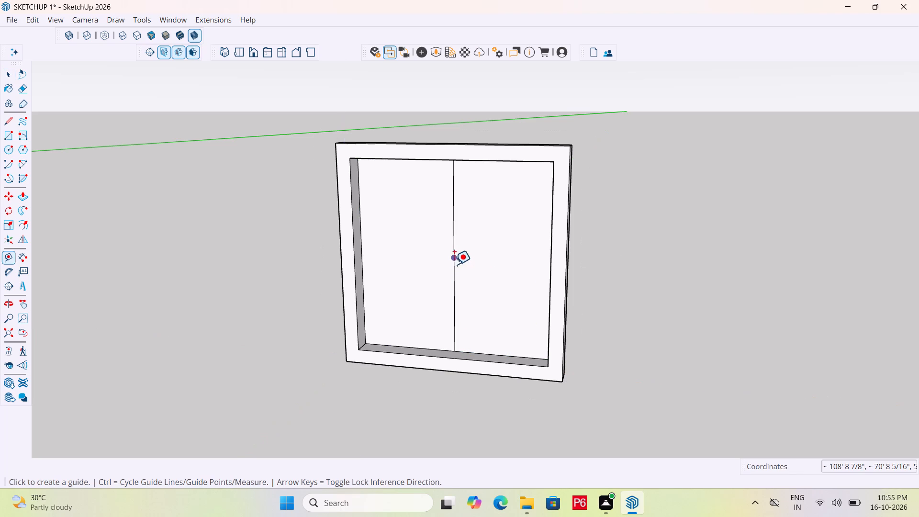
click(454, 265)
middle_drag(419, 230, 590, 209)
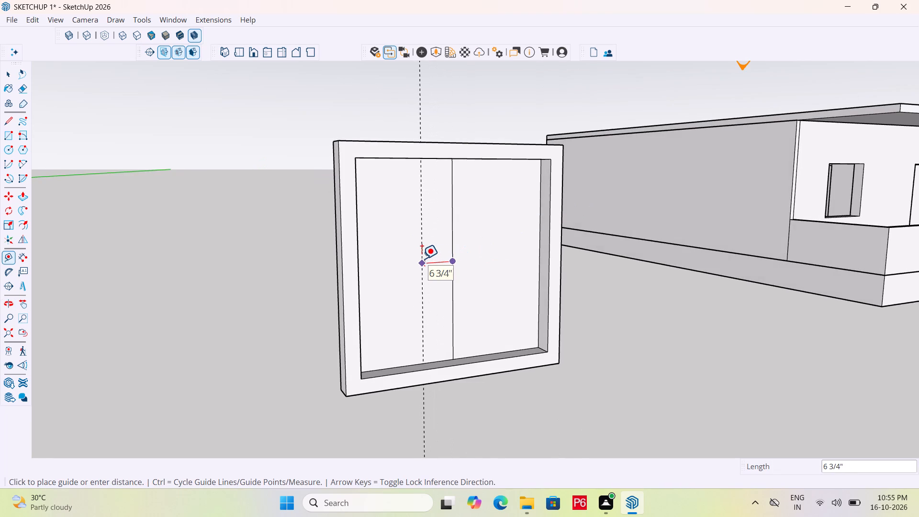
key(Down)
key(Up)
key(Up)
key(Right)
key(Left)
key(Down)
key(Up)
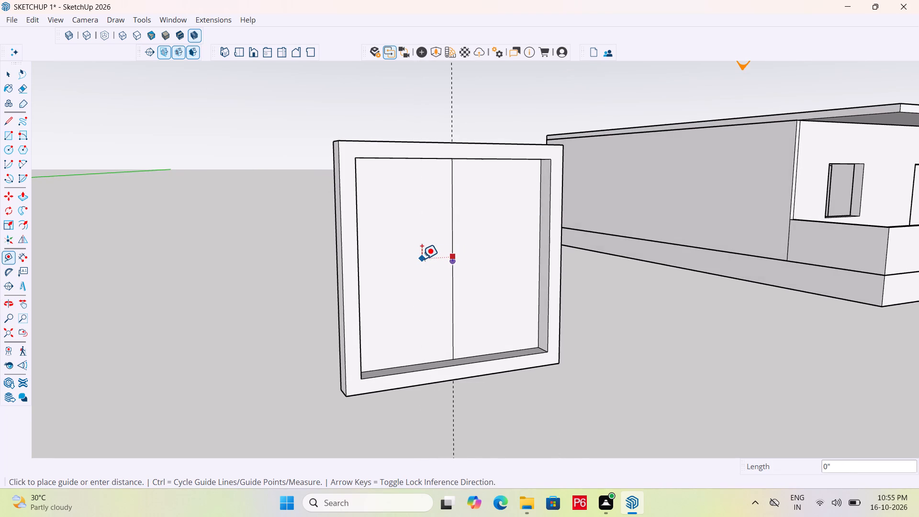
key(Left)
key(Left)
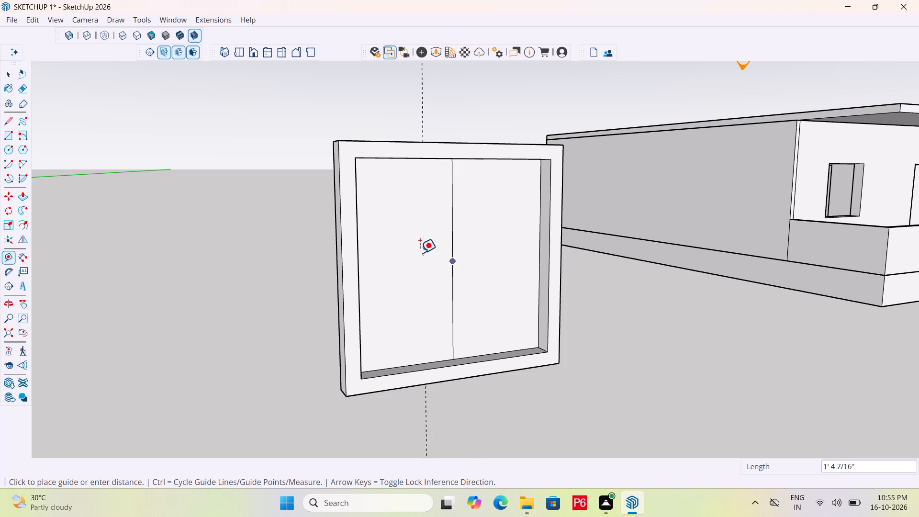
key(Left)
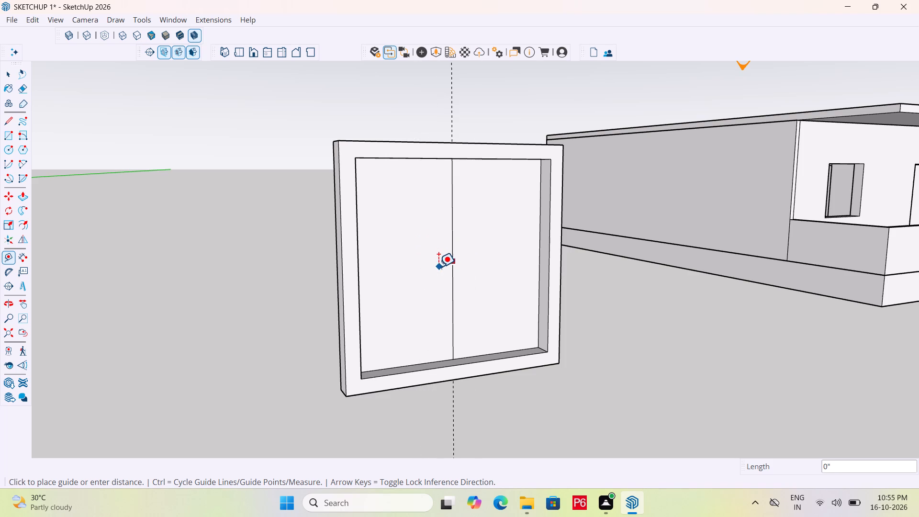
key(Left)
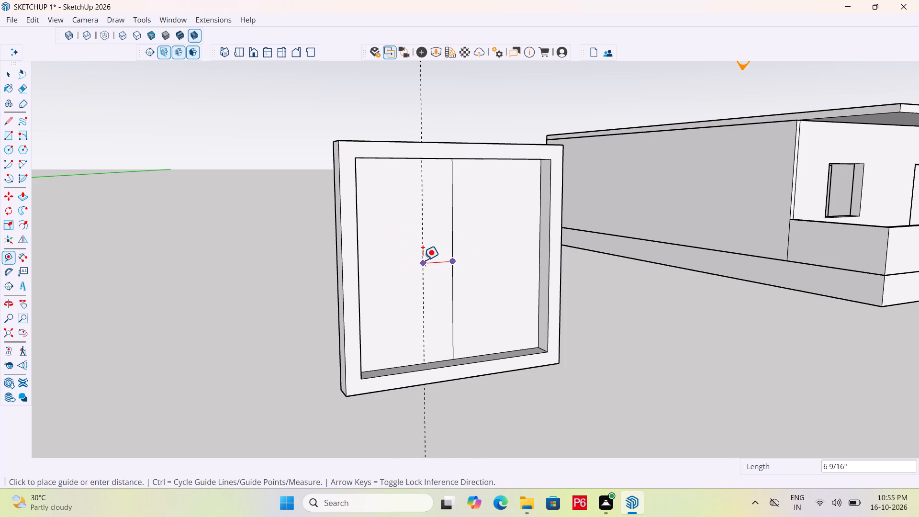
scroll(427, 259, down, 2)
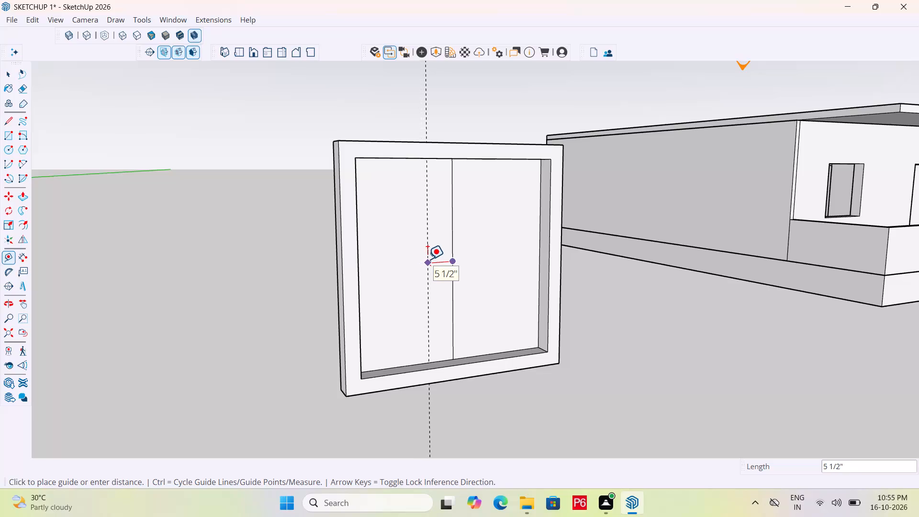
scroll(427, 259, down, 16)
scroll(425, 269, down, 5)
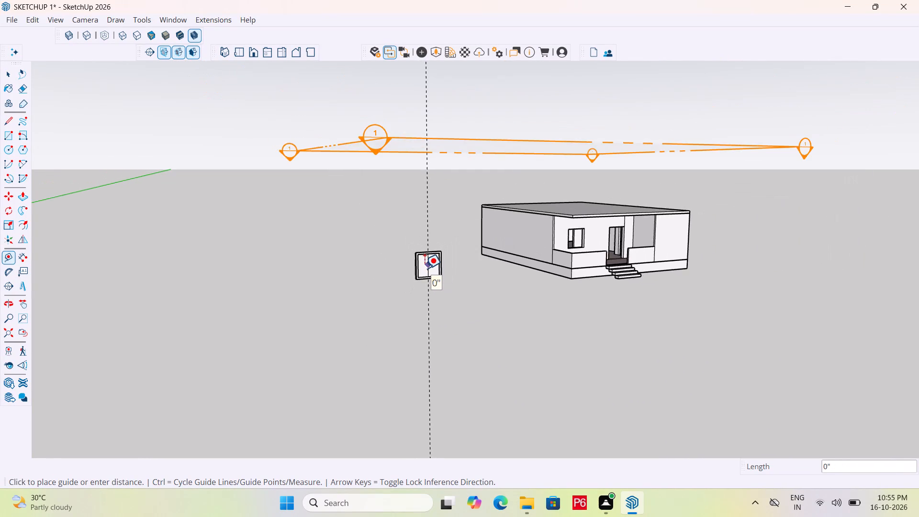
scroll(425, 269, down, 10)
scroll(416, 268, up, 7)
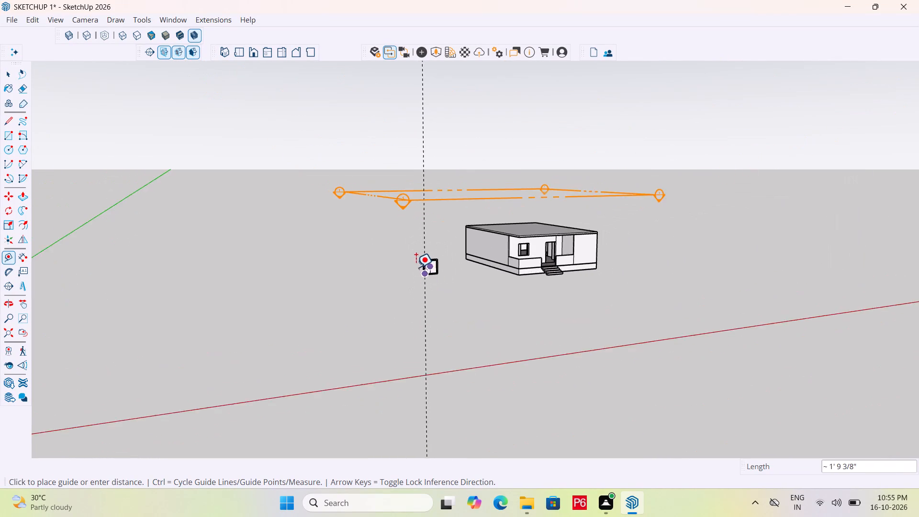
scroll(416, 268, up, 20)
scroll(416, 268, up, 4)
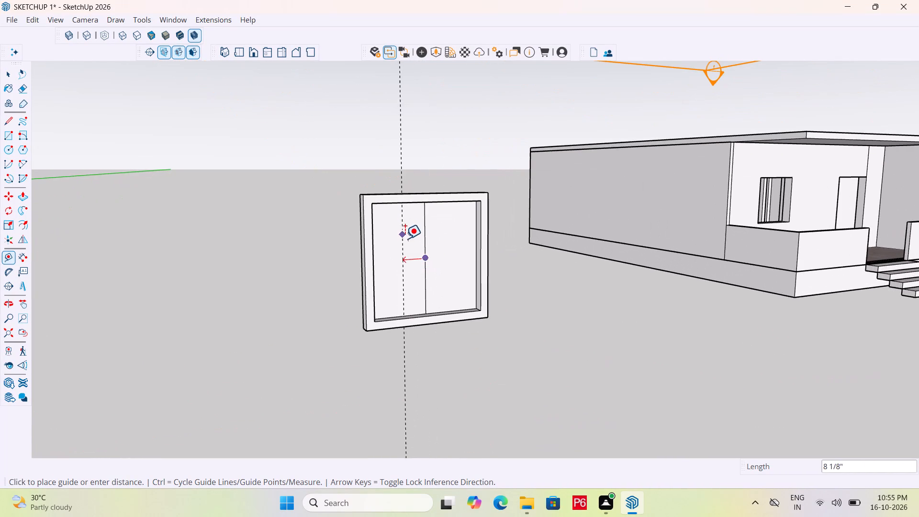
scroll(405, 249, up, 5)
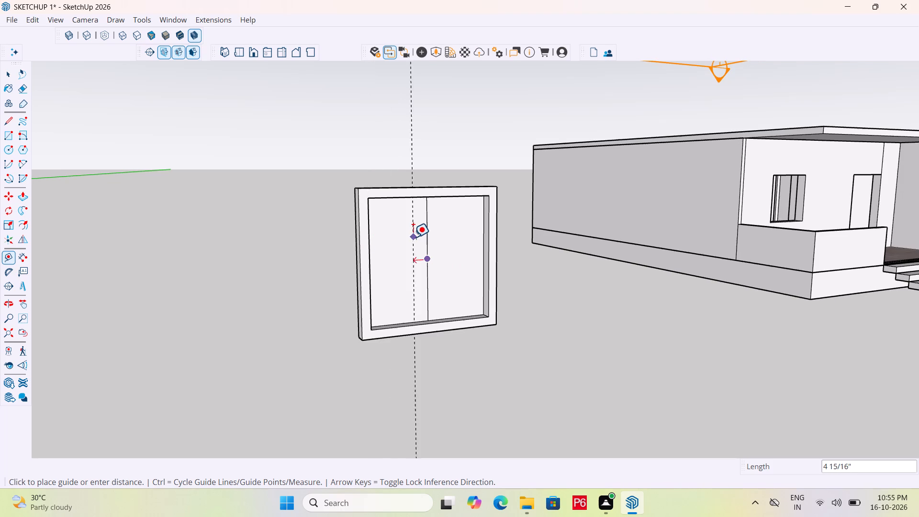
scroll(401, 241, up, 4)
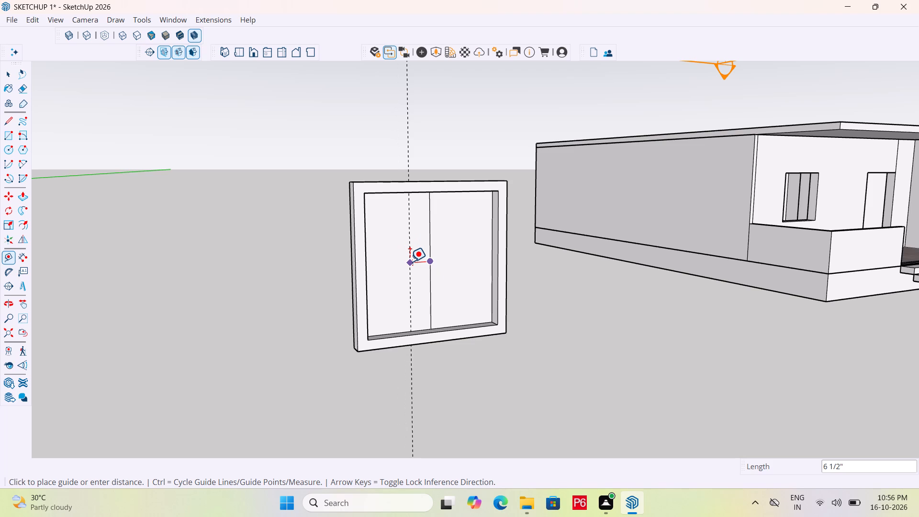
text(1")
key(Return)
Place a second vertical guide 1" to the right of the window's centre line.
scroll(426, 286, up, 5)
key(space)
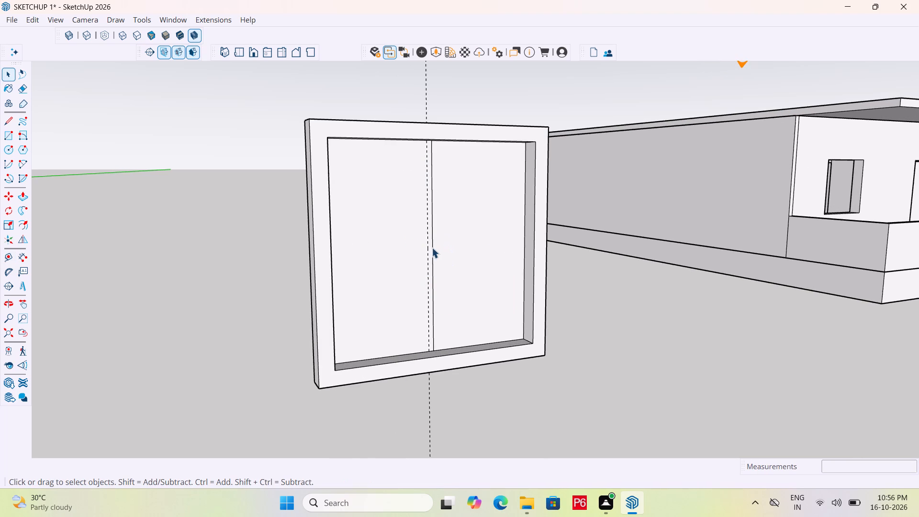
scroll(435, 244, up, 4)
key(t)
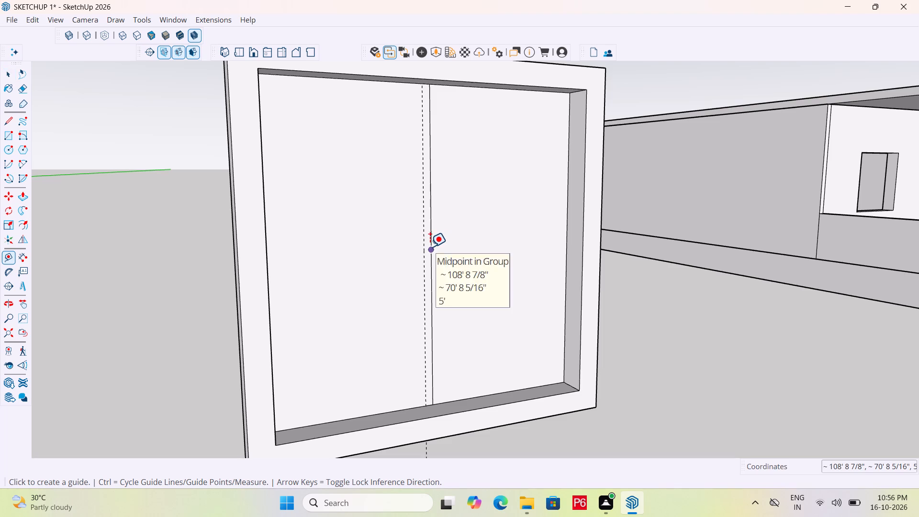
click(430, 247)
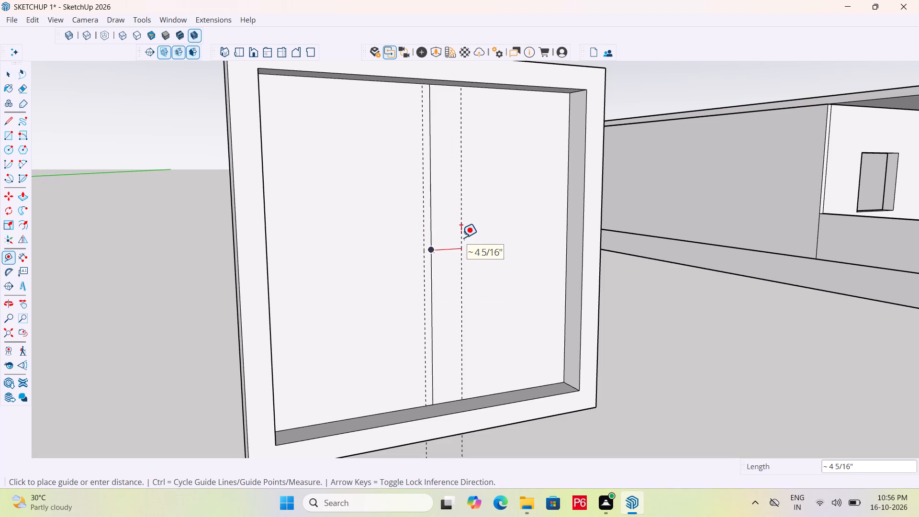
text(1")
key(Return)
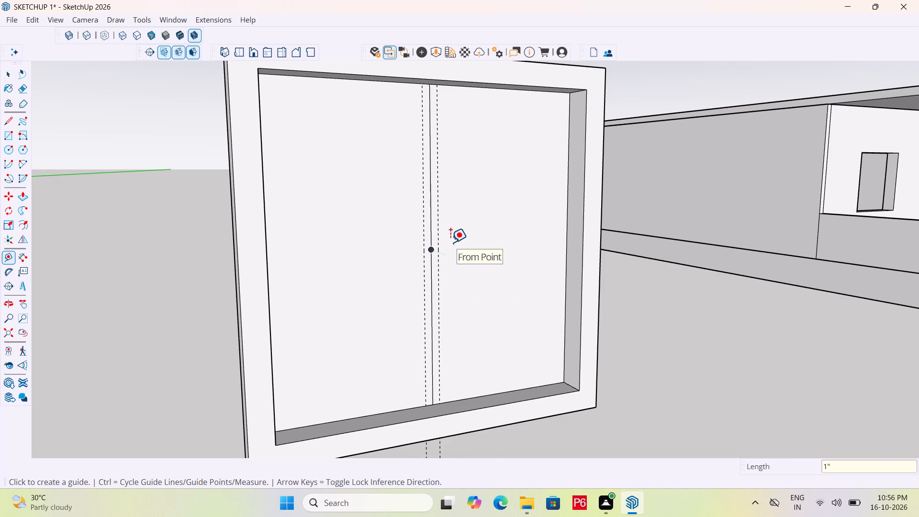
key(Escape)
key(space)
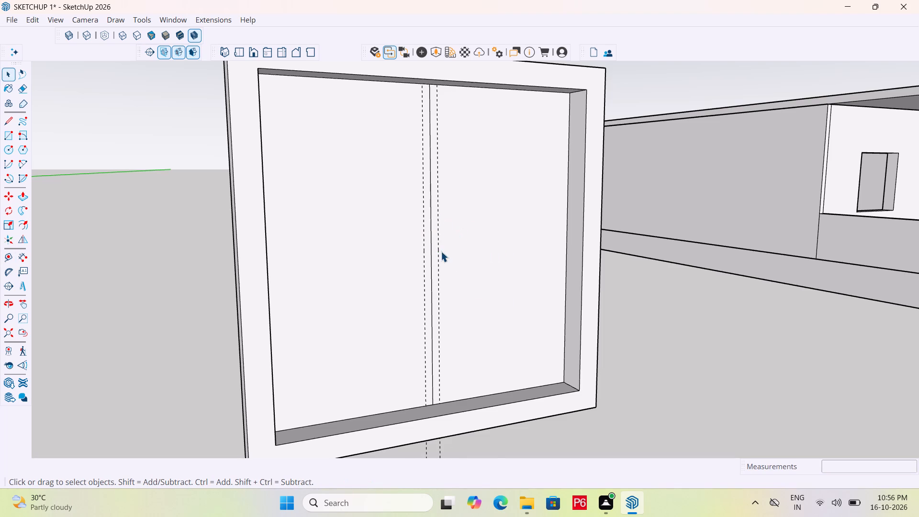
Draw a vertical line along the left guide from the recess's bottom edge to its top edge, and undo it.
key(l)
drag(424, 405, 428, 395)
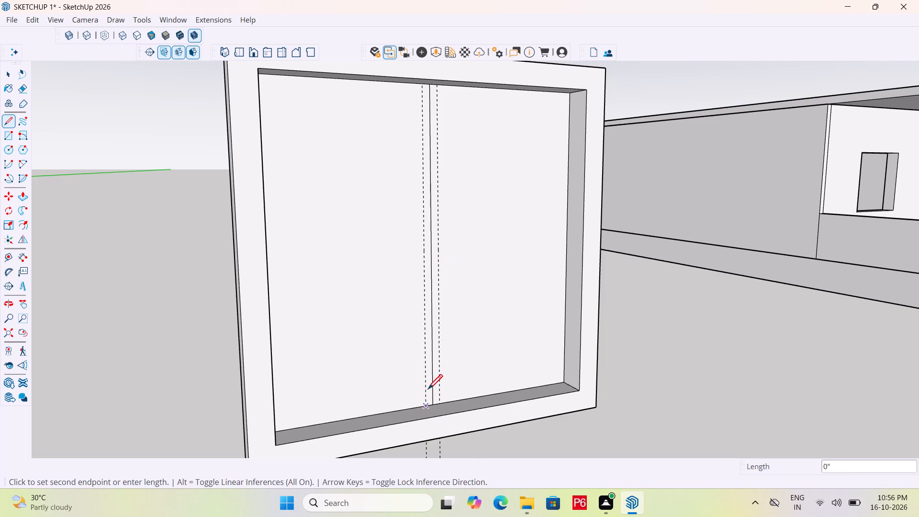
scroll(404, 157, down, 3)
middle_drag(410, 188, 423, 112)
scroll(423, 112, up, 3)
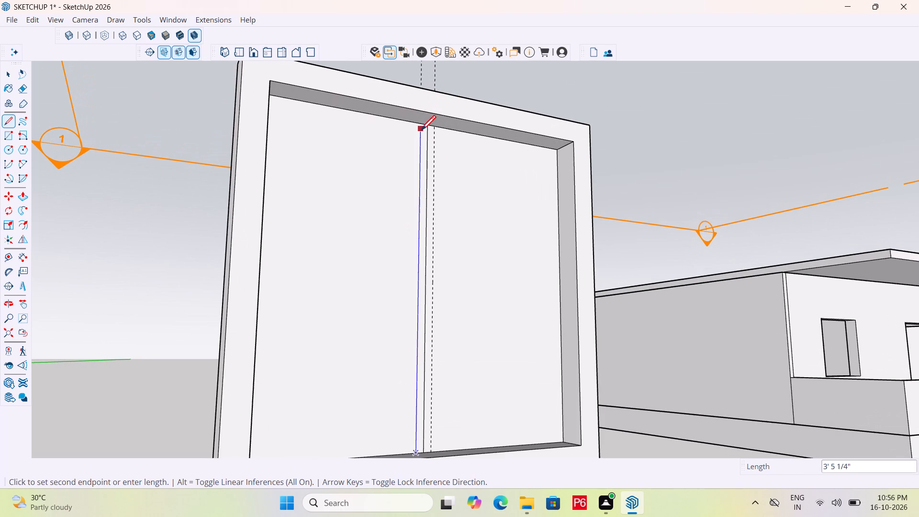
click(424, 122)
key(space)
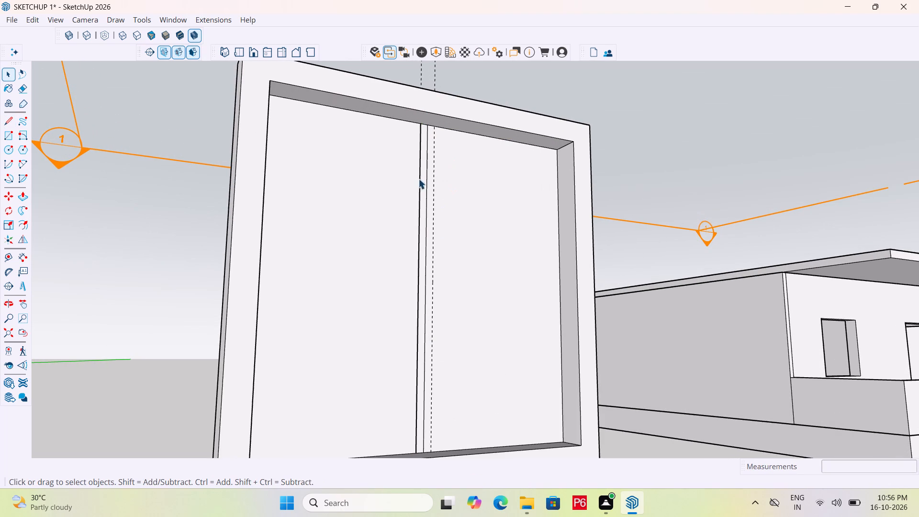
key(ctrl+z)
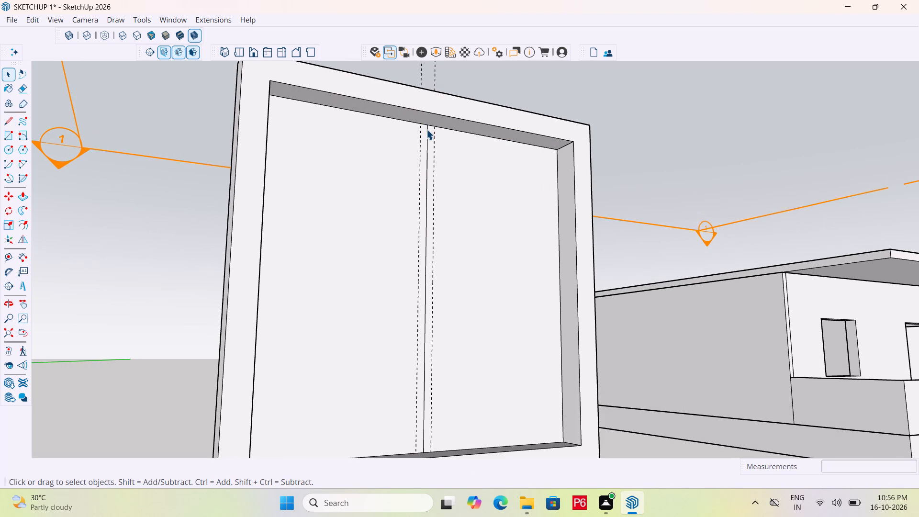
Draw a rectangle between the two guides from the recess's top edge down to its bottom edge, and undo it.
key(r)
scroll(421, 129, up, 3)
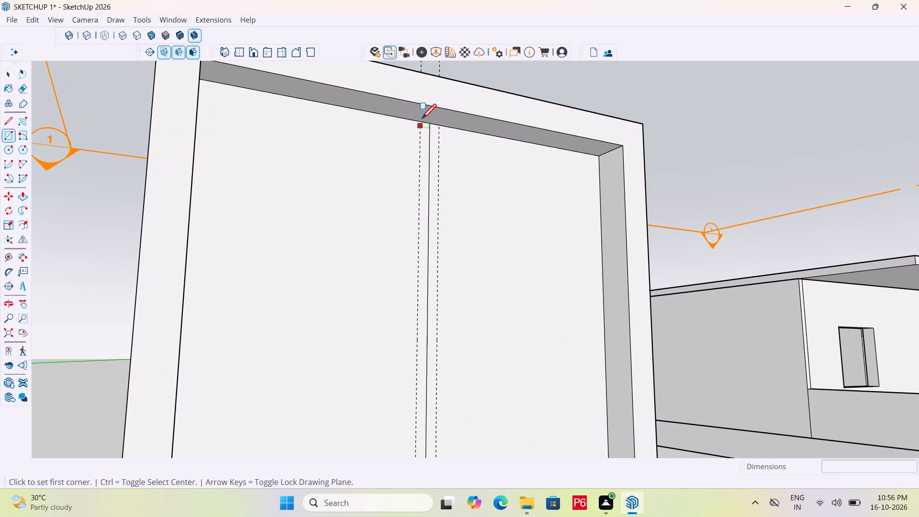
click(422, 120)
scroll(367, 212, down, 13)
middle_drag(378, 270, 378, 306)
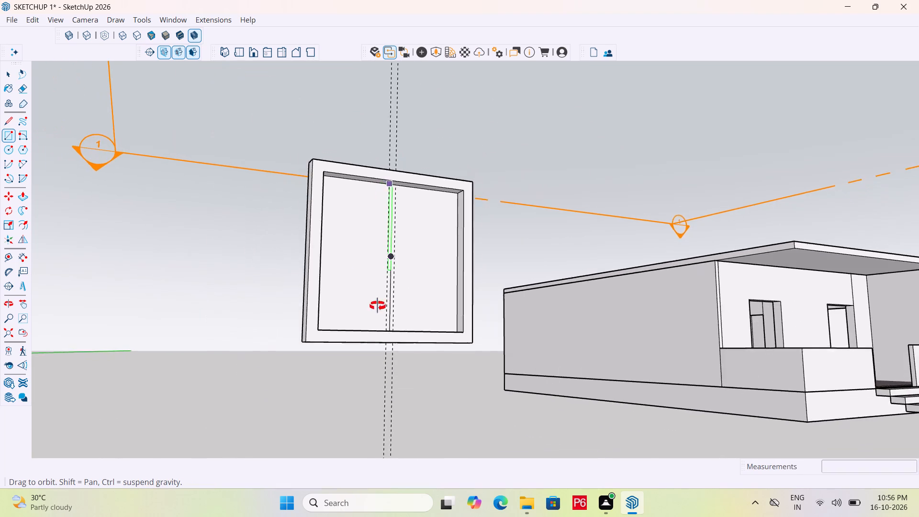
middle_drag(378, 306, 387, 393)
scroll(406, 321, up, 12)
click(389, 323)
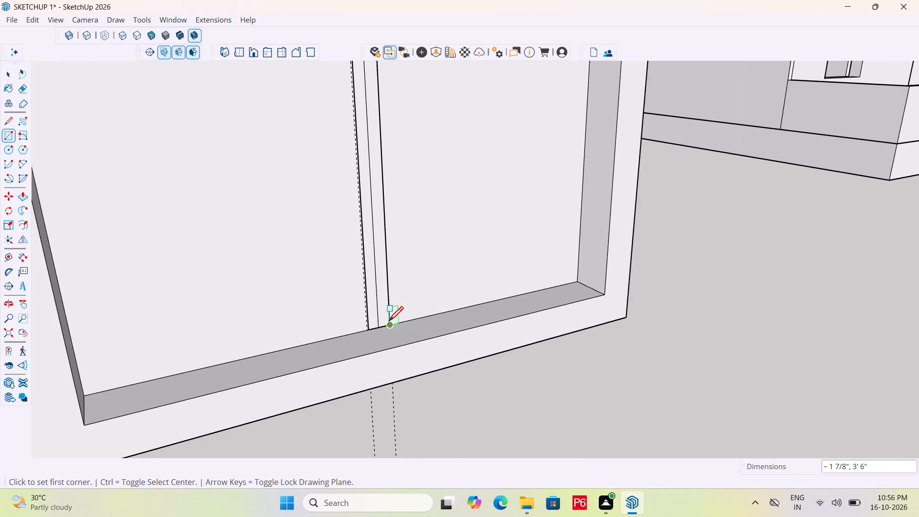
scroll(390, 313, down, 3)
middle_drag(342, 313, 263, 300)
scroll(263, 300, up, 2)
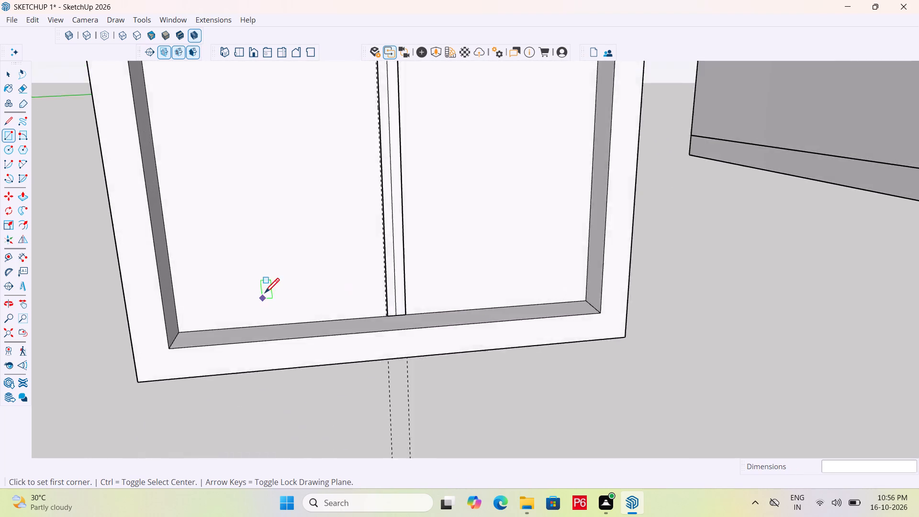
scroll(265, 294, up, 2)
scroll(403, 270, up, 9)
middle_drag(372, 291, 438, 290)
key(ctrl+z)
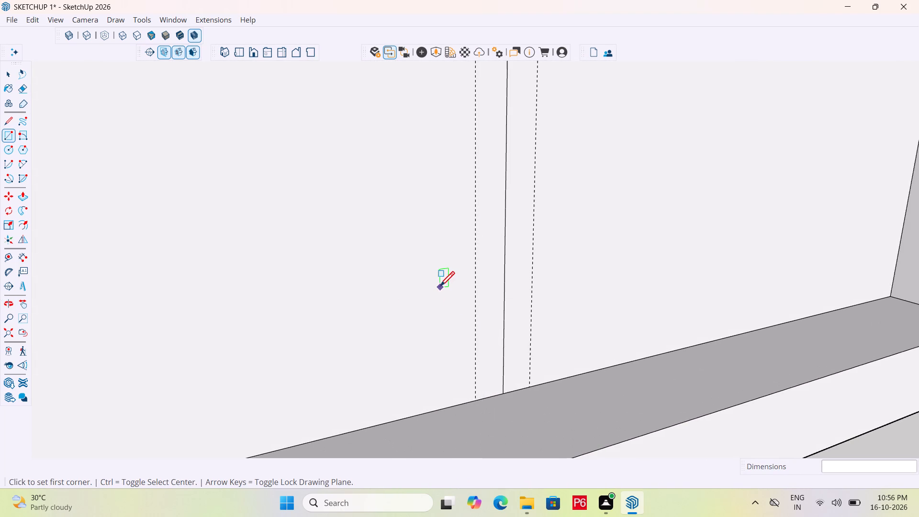
Draw a 2" wide full-height rectangle between the guides, from the left guide's bottom intersection to the right guide's top intersection.
drag(474, 400, 474, 386)
scroll(482, 217, down, 7)
scroll(481, 293, down, 14)
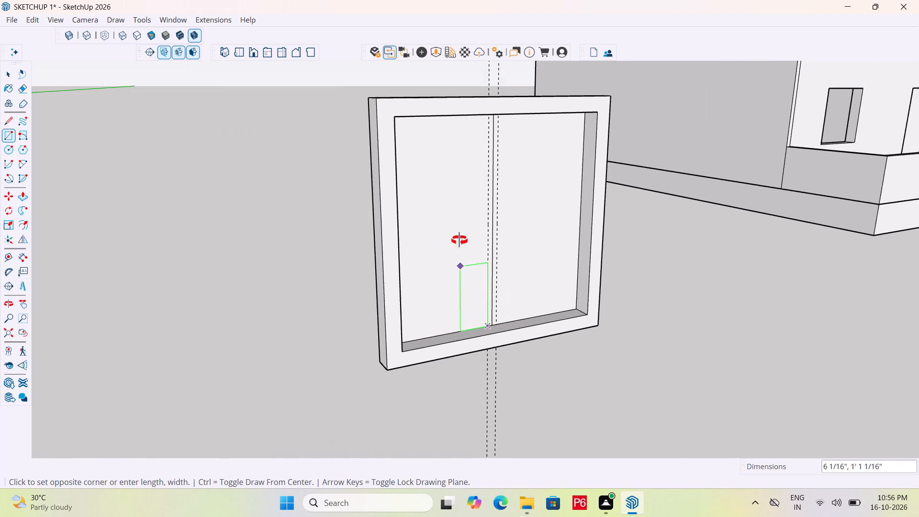
middle_drag(459, 258, 489, 101)
scroll(490, 101, up, 4)
scroll(475, 250, down, 7)
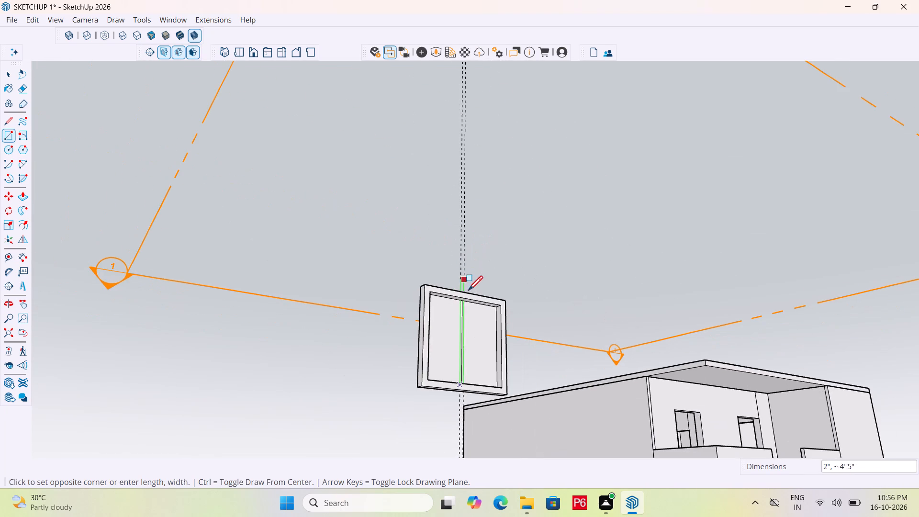
scroll(469, 302, up, 17)
scroll(455, 294, up, 7)
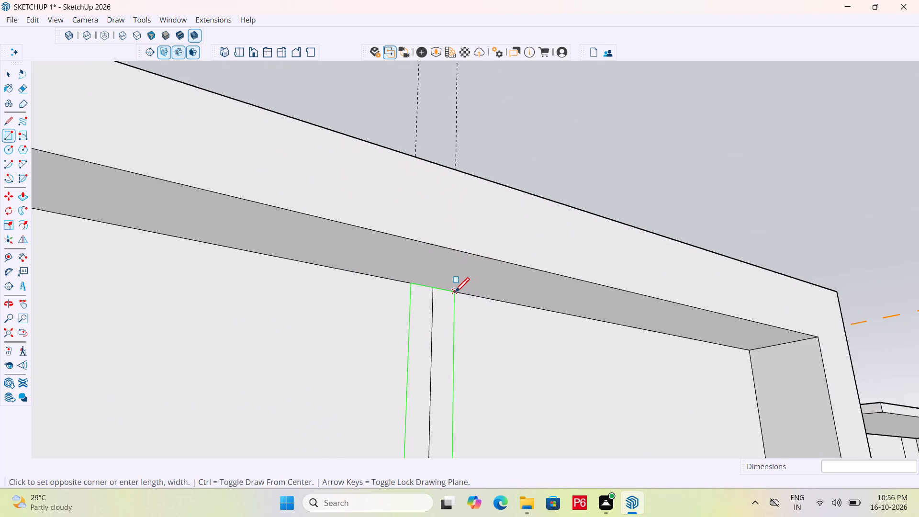
click(456, 293)
scroll(392, 248, down, 14)
scroll(325, 264, down, 2)
middle_drag(322, 272, 314, 287)
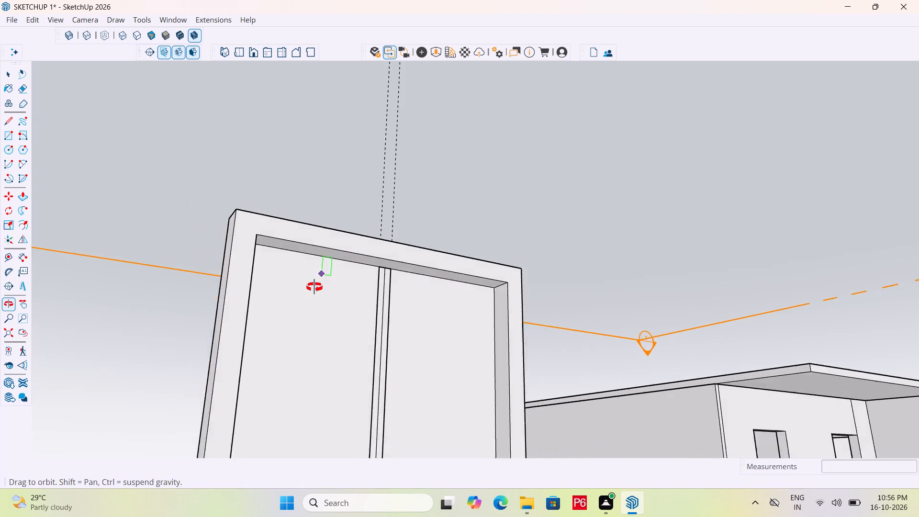
scroll(314, 287, down, 2)
middle_drag(314, 287, 356, 410)
key(Escape)
scroll(287, 272, down, 6)
key(space)
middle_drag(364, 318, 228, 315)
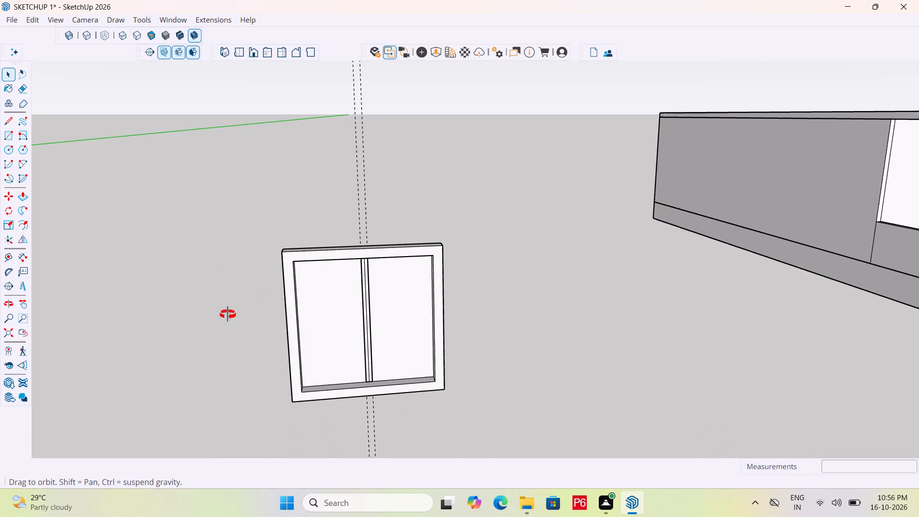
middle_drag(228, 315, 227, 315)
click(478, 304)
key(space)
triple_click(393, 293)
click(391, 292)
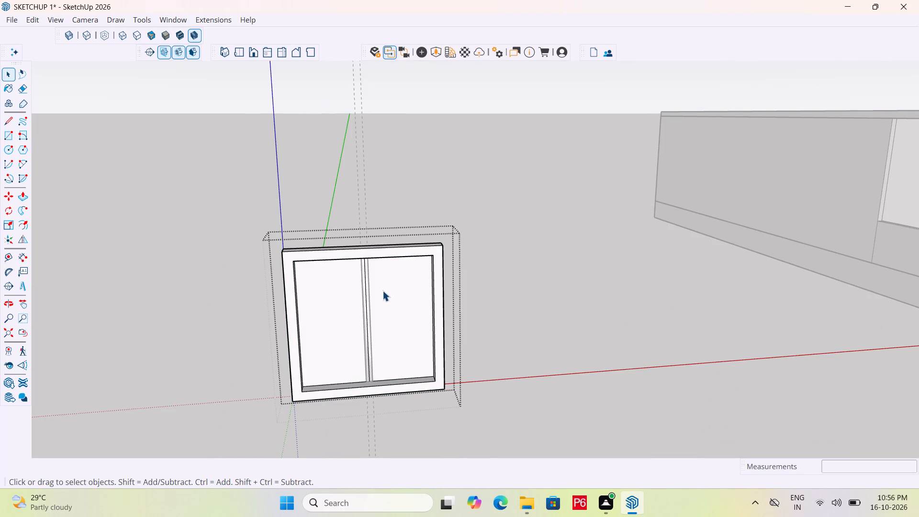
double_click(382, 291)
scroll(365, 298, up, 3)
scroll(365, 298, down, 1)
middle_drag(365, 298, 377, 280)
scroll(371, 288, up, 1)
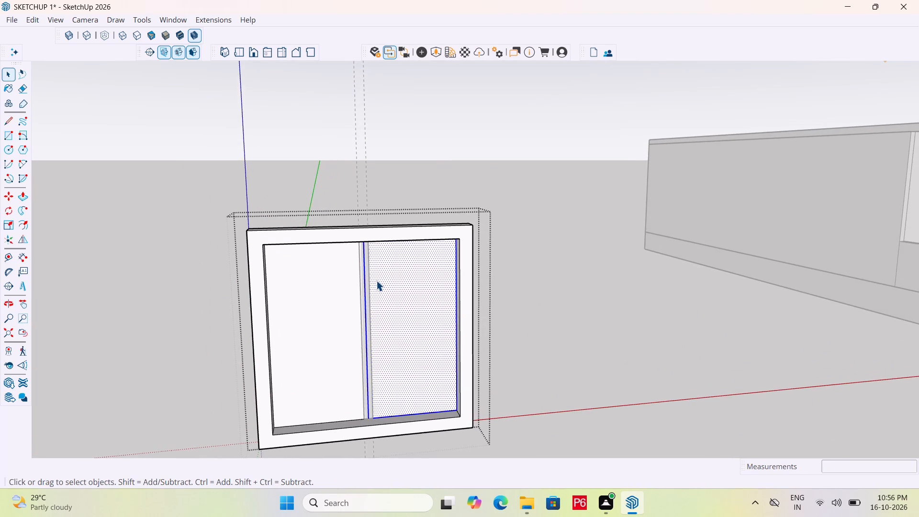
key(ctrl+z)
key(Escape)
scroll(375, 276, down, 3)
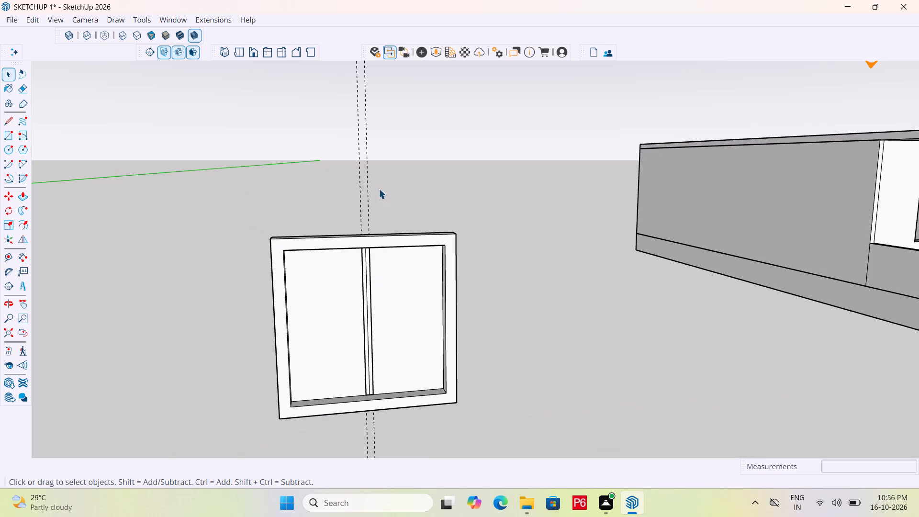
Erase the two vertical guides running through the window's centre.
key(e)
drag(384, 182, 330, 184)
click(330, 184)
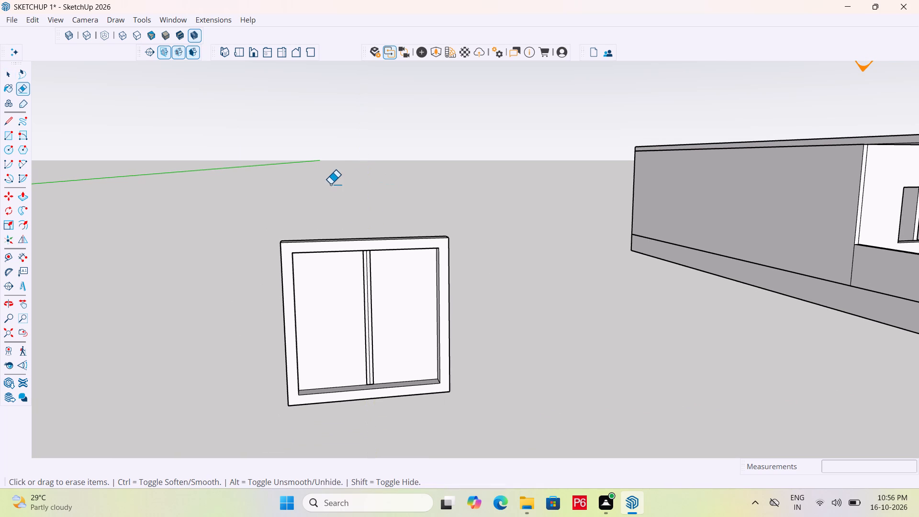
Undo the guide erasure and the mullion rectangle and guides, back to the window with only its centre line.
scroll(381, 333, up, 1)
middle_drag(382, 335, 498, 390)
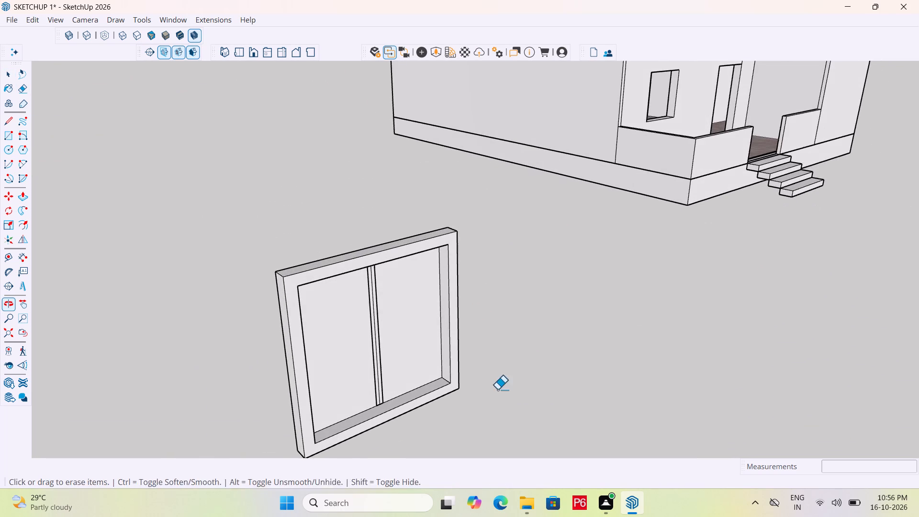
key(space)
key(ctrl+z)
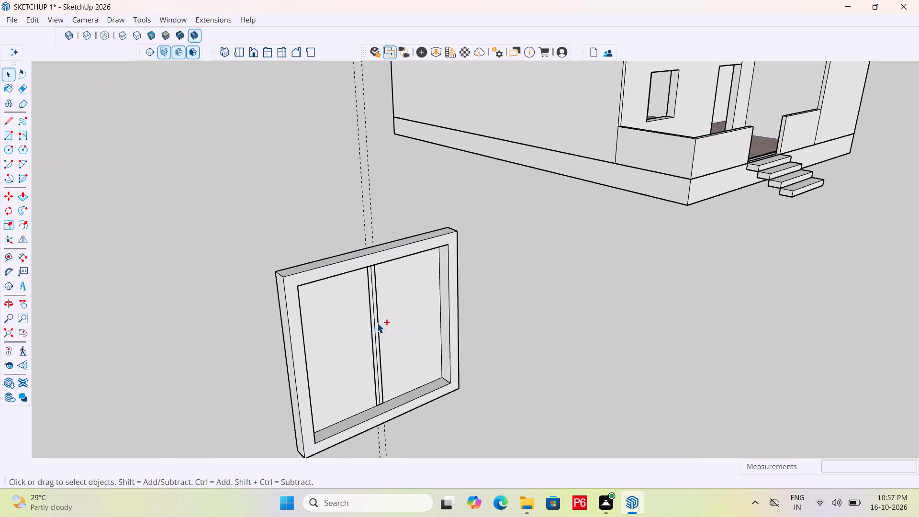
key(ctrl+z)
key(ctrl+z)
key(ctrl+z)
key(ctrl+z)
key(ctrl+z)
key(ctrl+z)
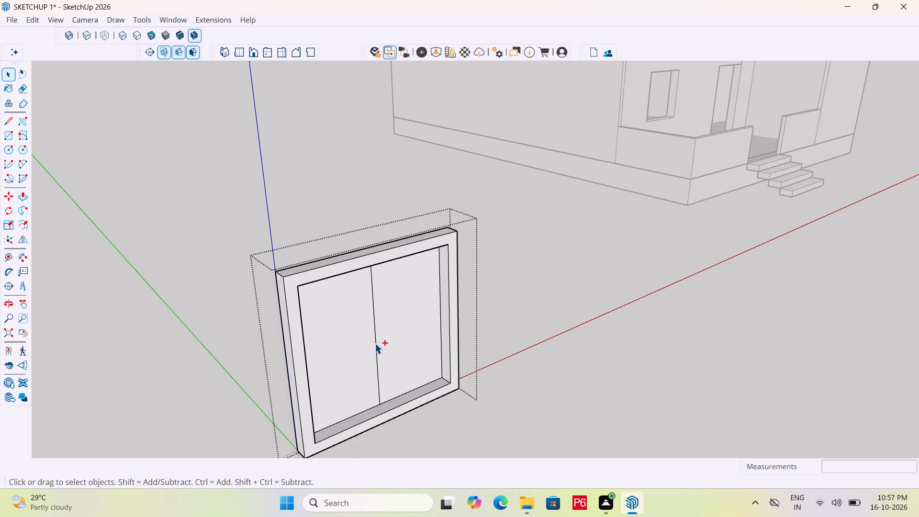
Reopen the window group for editing and place a vertical guide 1" to the left of its centre line.
key(space)
click(558, 296)
key(Escape)
click(558, 294)
triple_click(385, 268)
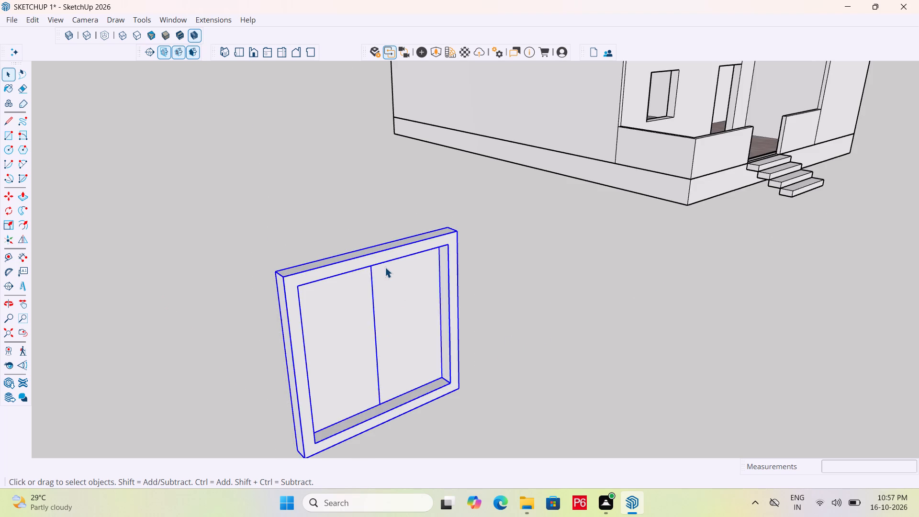
triple_click(386, 282)
double_click(357, 301)
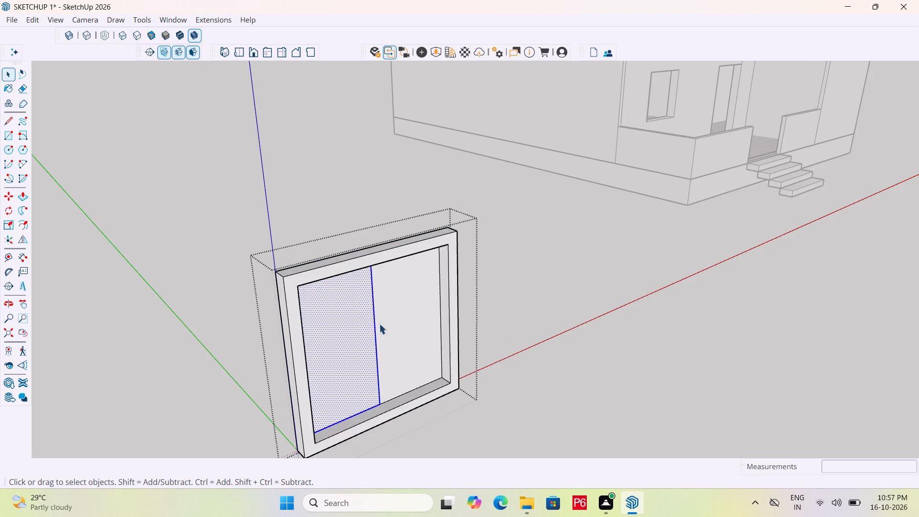
middle_drag(381, 337, 362, 260)
scroll(370, 406, up, 6)
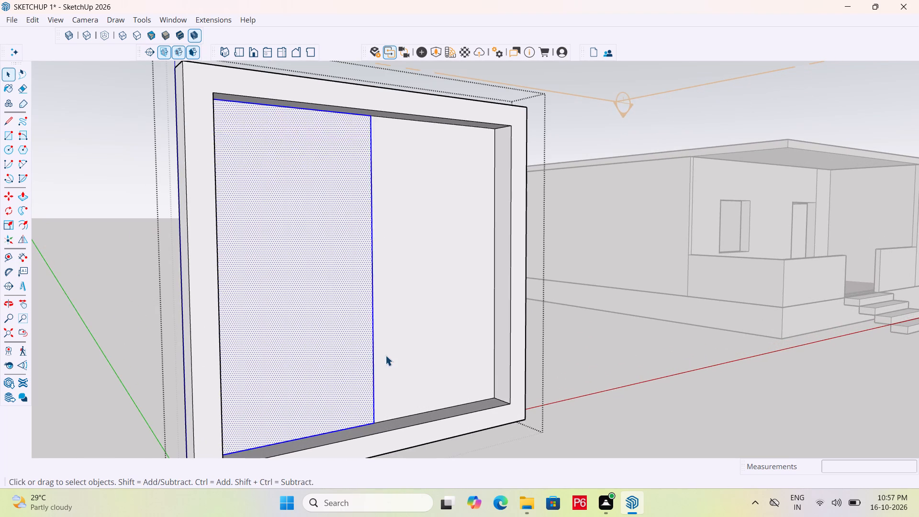
double_click(385, 355)
click(359, 354)
key(t)
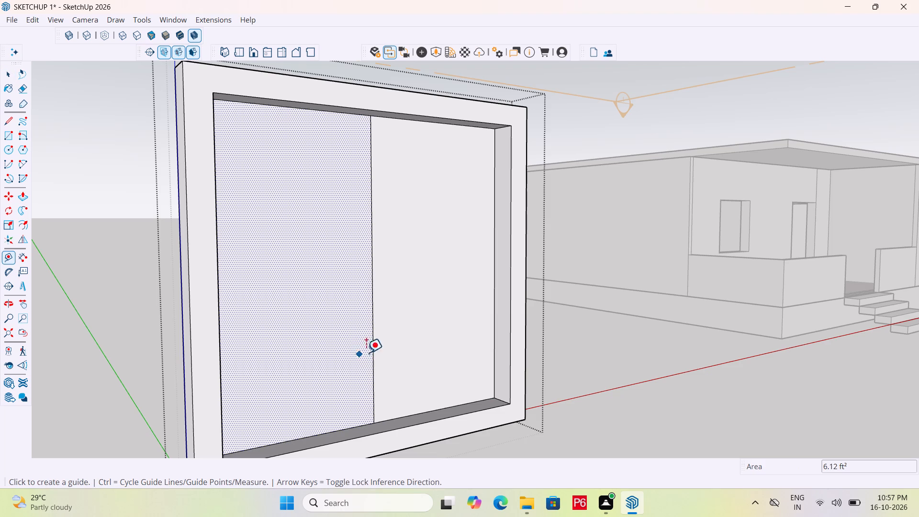
click(374, 331)
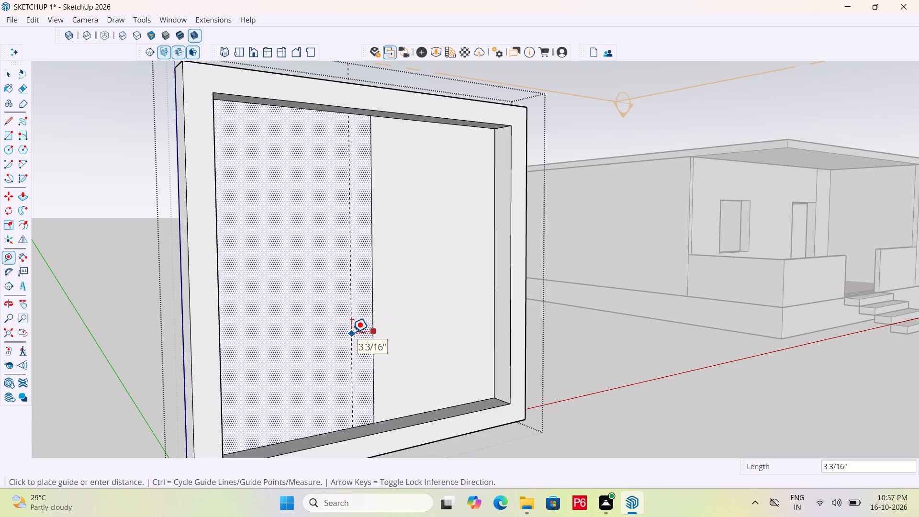
text(1")
key(Return)
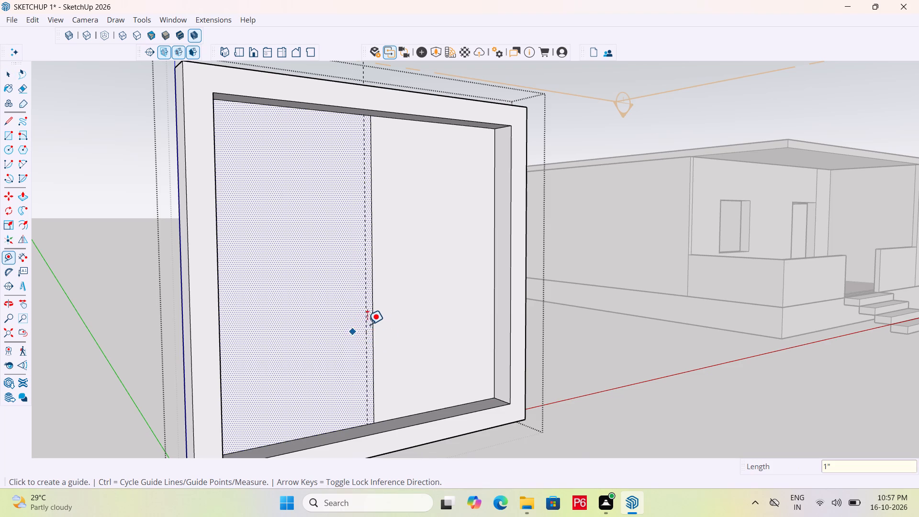
Place a second vertical guide 1" to the right of the window's centre line.
scroll(371, 324, up, 3)
click(371, 324)
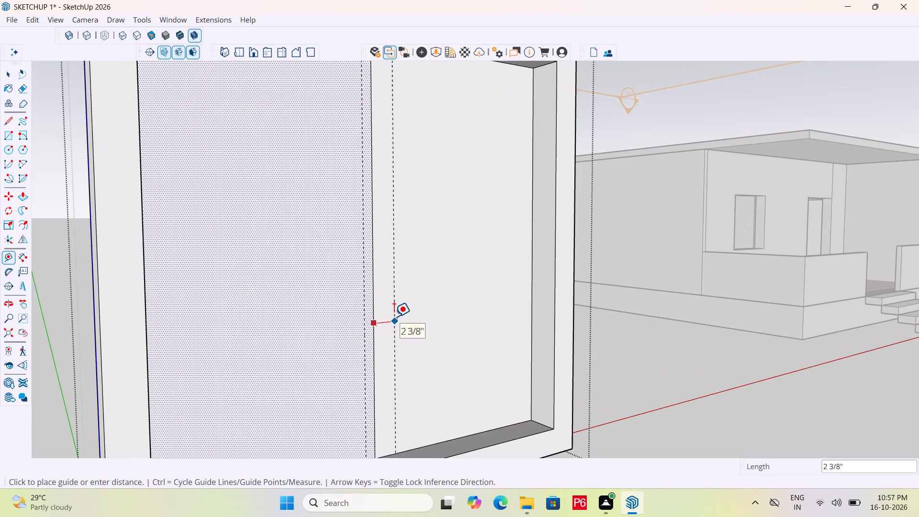
text(1")
key(Return)
Draw a 2" wide full-height rectangle from the left guide's bottom intersection to the right guide's top intersection.
scroll(323, 291, down, 5)
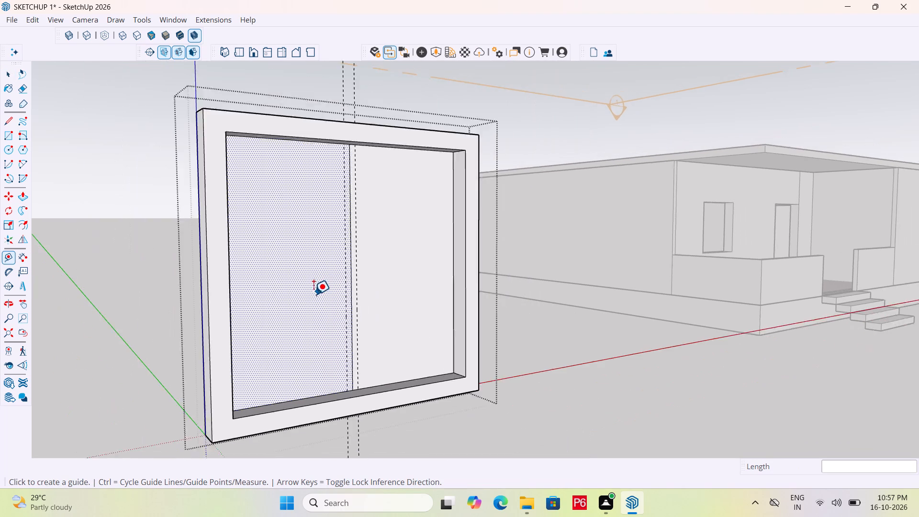
scroll(314, 294, down, 2)
middle_drag(311, 295, 323, 381)
scroll(370, 380, up, 2)
key(l)
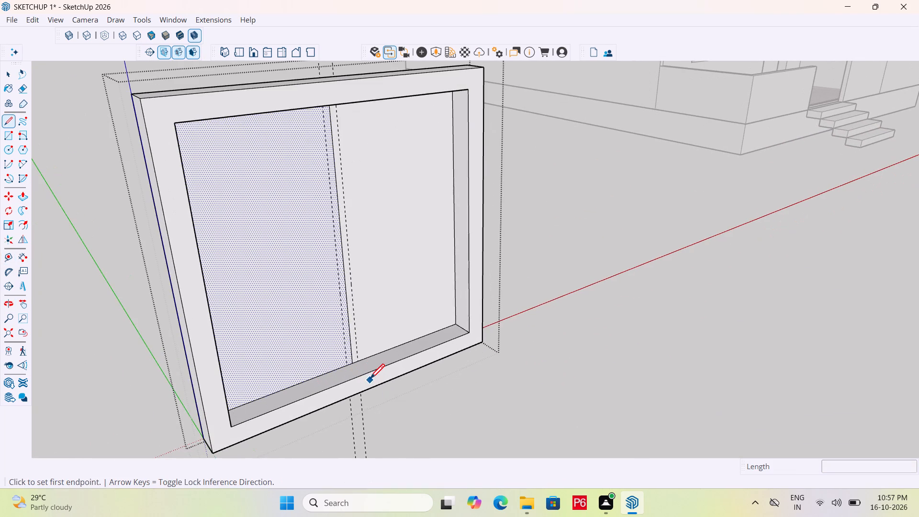
scroll(348, 362, up, 10)
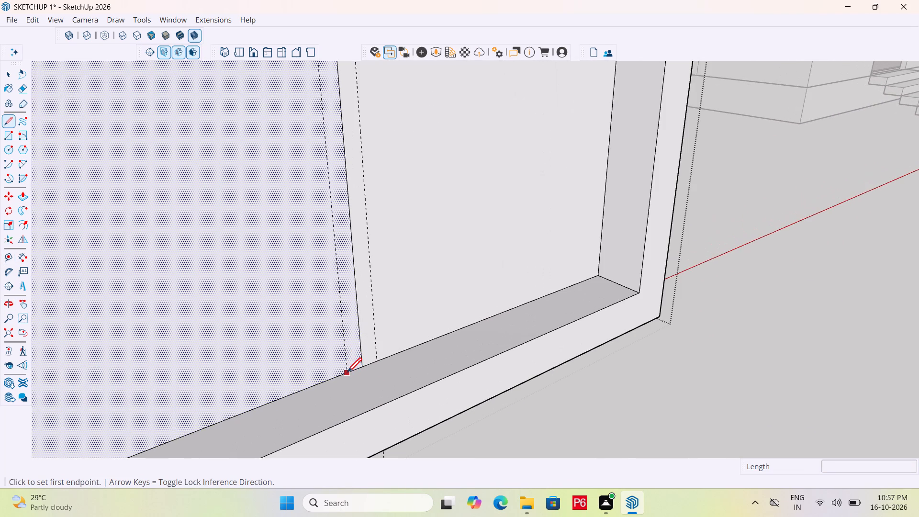
key(r)
scroll(351, 357, up, 6)
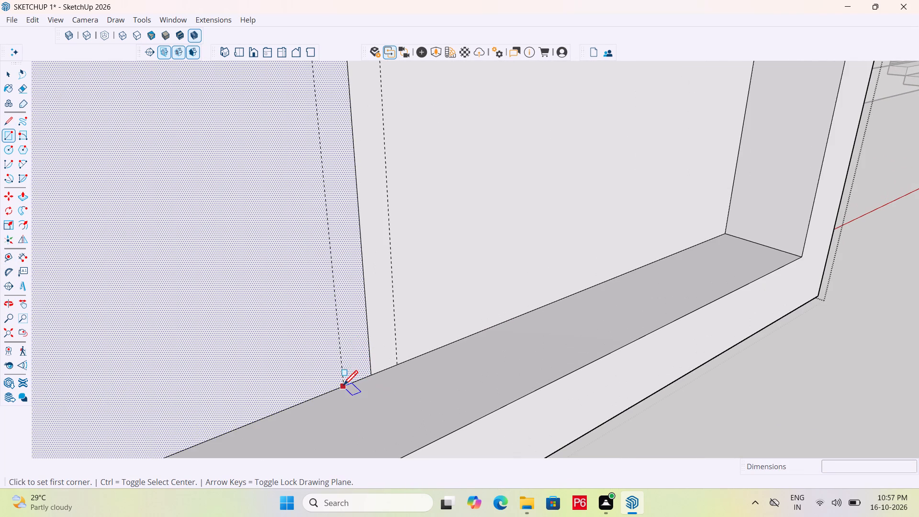
drag(344, 385, 349, 367)
scroll(357, 267, down, 8)
scroll(373, 335, down, 3)
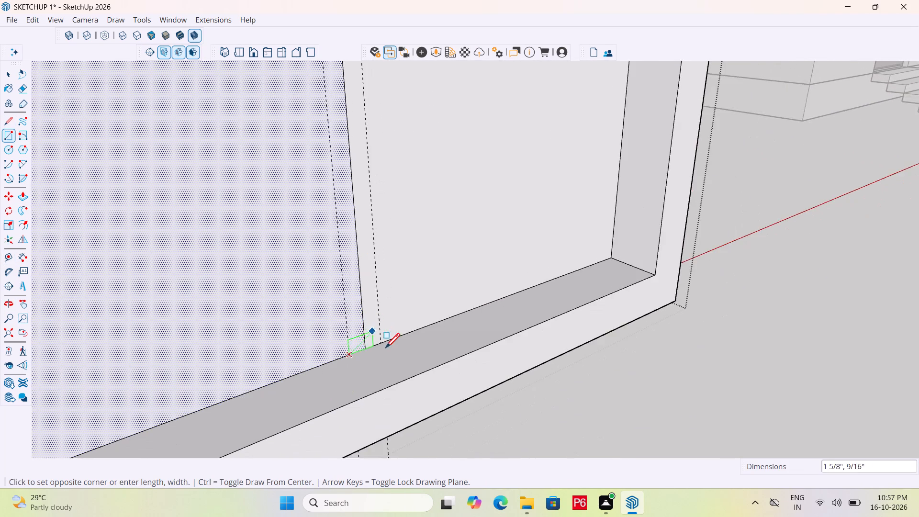
scroll(385, 349, down, 12)
middle_drag(317, 343, 336, 150)
scroll(315, 341, up, 1)
scroll(355, 134, up, 9)
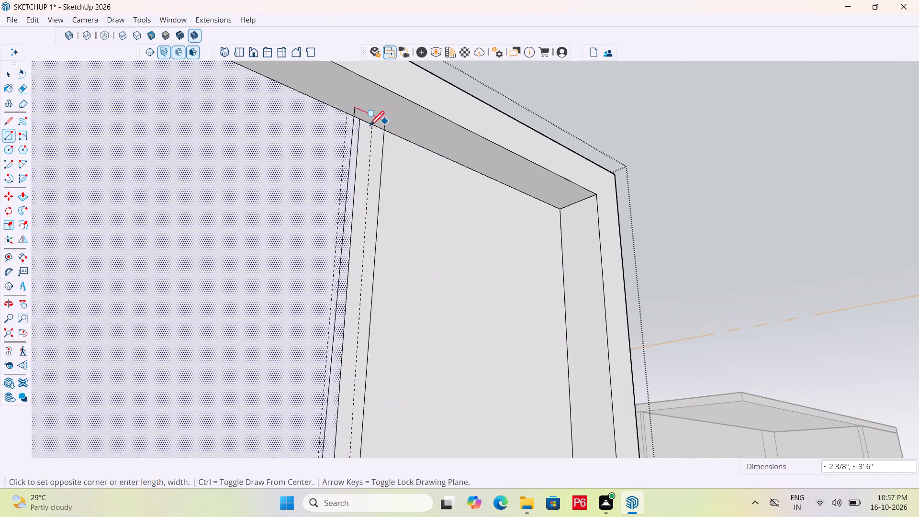
click(371, 125)
Erase both vertical guides at the window's centre.
scroll(365, 149, down, 5)
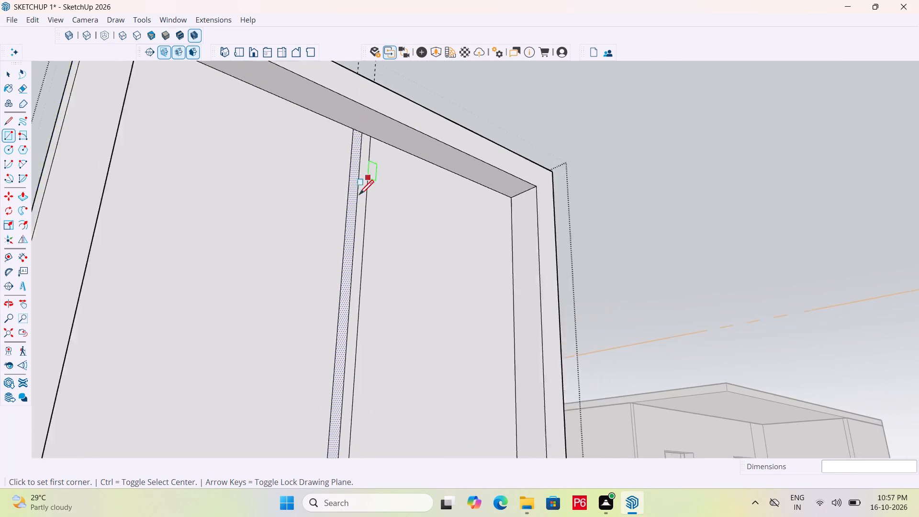
scroll(359, 196, down, 9)
middle_drag(243, 181, 288, 384)
scroll(243, 182, down, 1)
middle_drag(260, 287, 210, 187)
key(t)
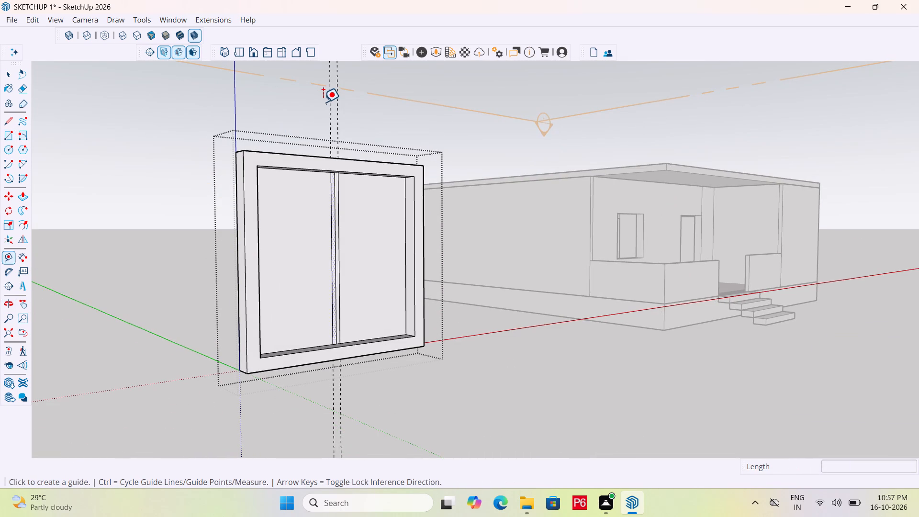
key(e)
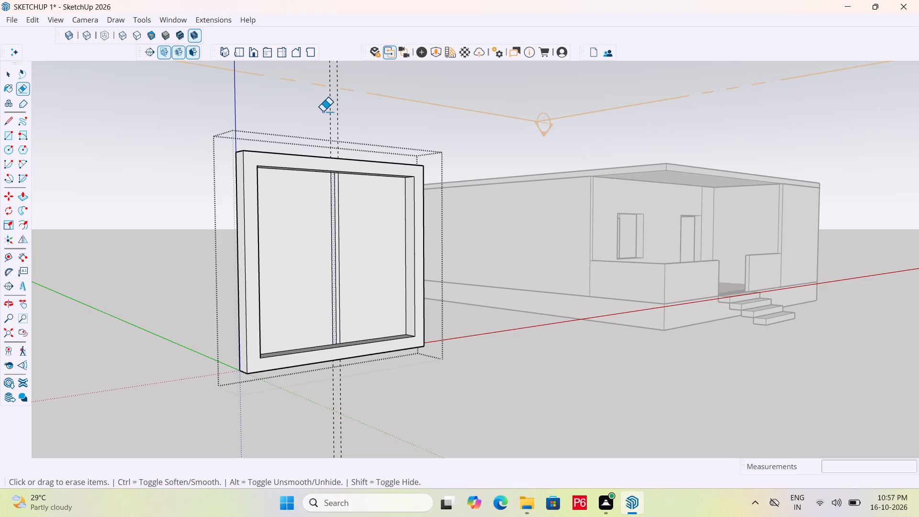
drag(323, 112, 345, 112)
click(345, 112)
Erase the centre line inside the 2" strip so the mullion profile is a single face.
scroll(333, 278, up, 9)
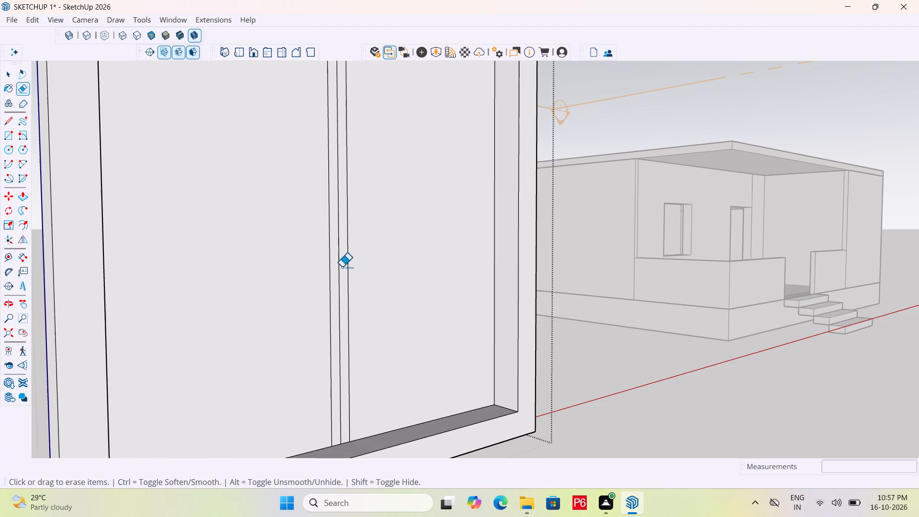
click(342, 267)
click(339, 266)
scroll(328, 268, down, 7)
middle_drag(312, 277, 281, 286)
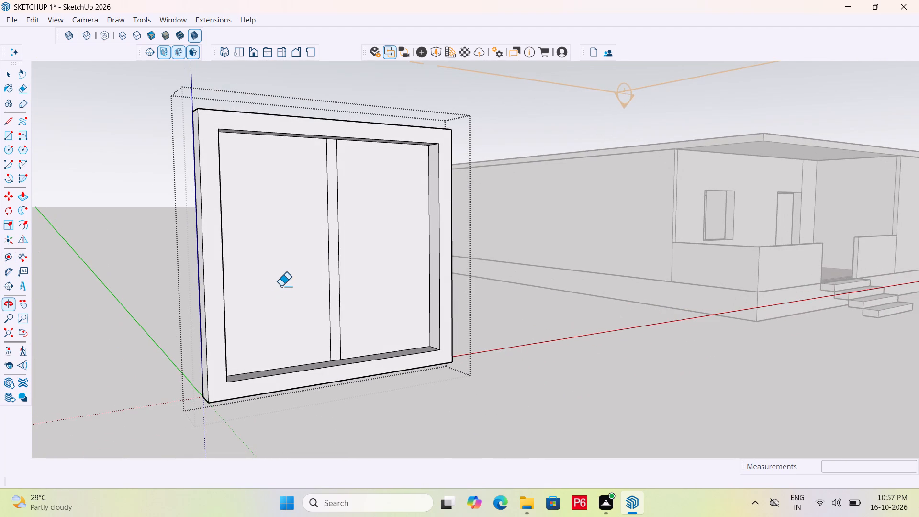
Push/Pull the central mullion strip outward 4", flush with the window frame's front face.
key(p)
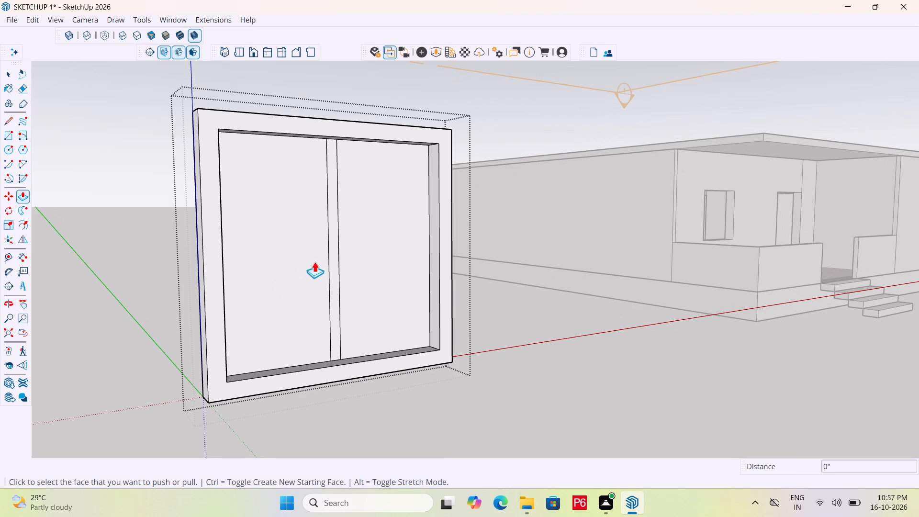
click(333, 262)
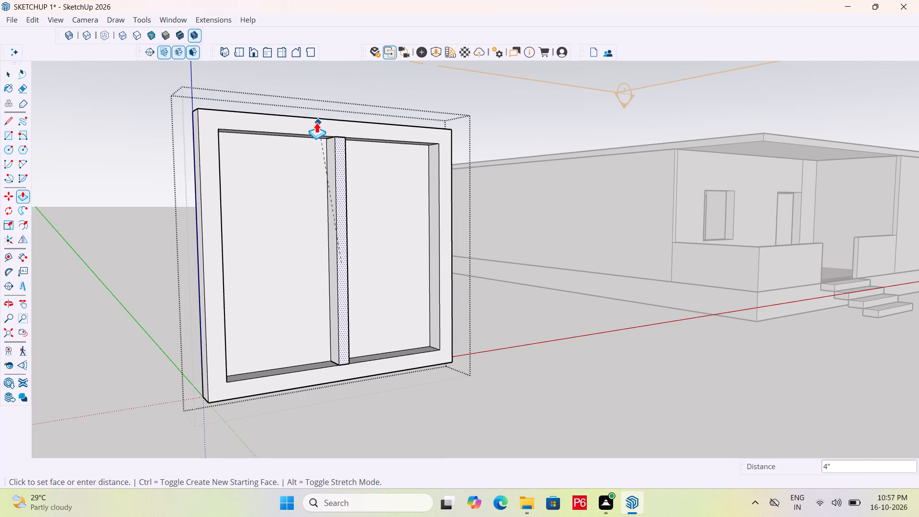
click(316, 122)
Save the model.
key(ctrl+s)
key(ctrl+s)
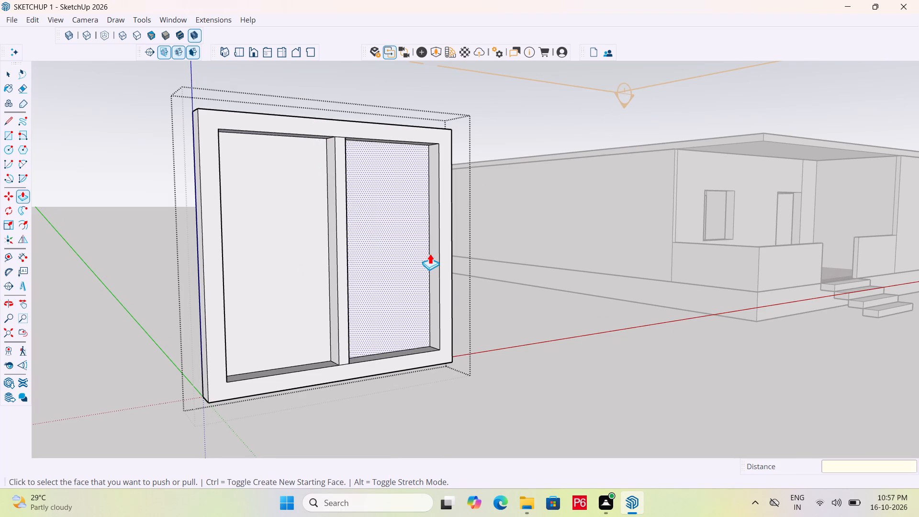
key(ctrl+s)
Examine the window's frame, raised mullion and two recessed panes from both sides.
middle_drag(430, 253, 173, 284)
middle_drag(384, 281, 302, 303)
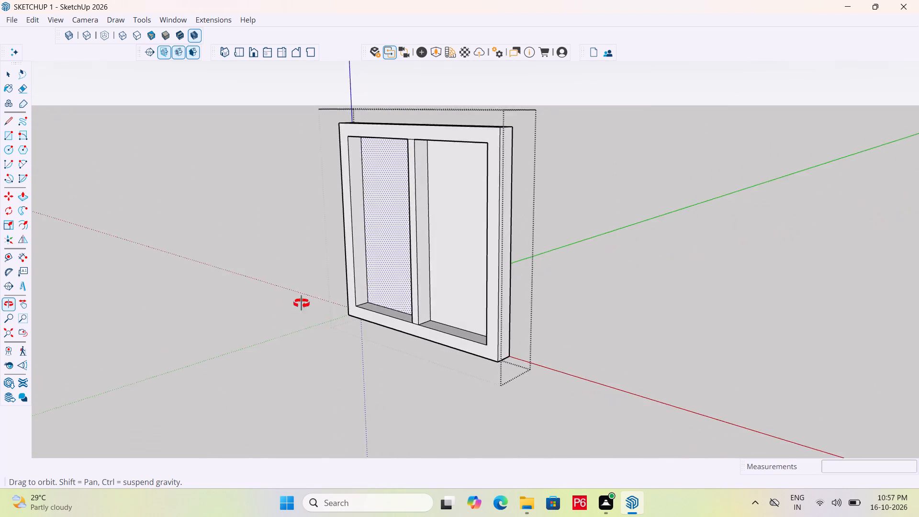
middle_drag(302, 303, 426, 285)
middle_drag(402, 267, 324, 256)
scroll(358, 231, up, 1)
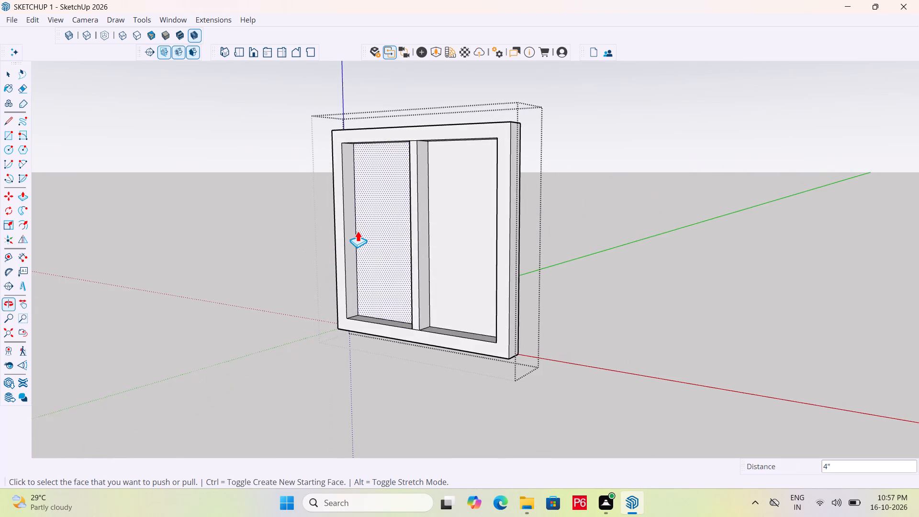
scroll(358, 231, up, 2)
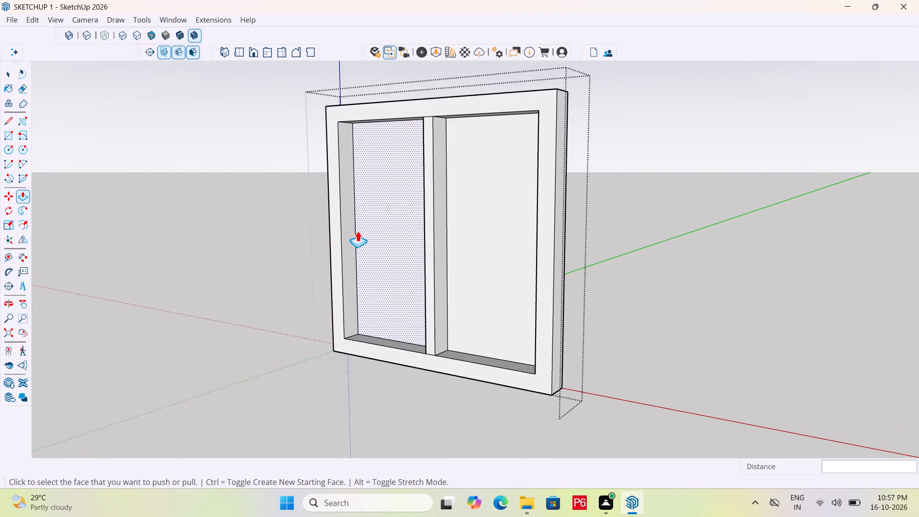
middle_drag(317, 260, 611, 246)
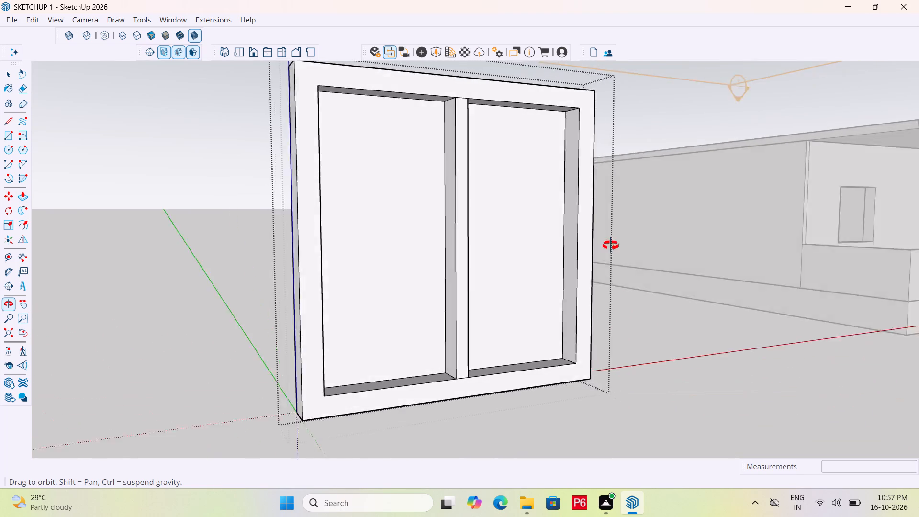
middle_drag(611, 246, 611, 251)
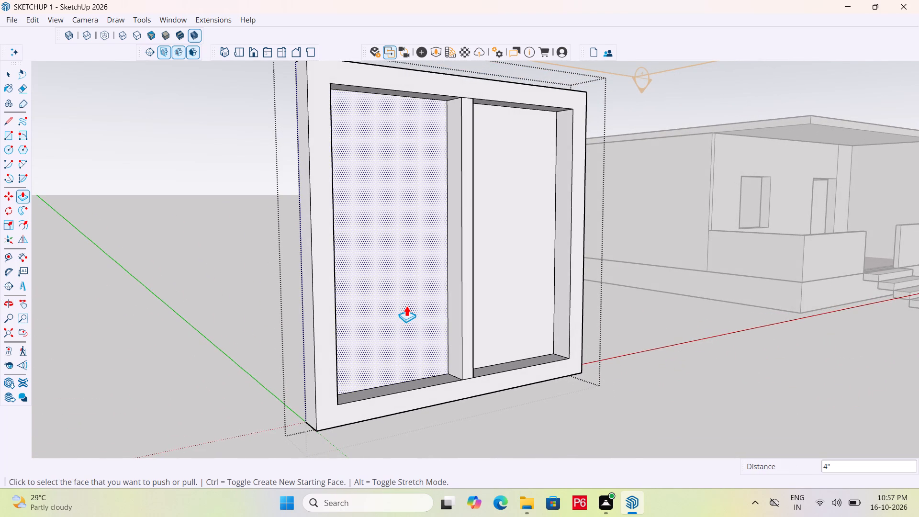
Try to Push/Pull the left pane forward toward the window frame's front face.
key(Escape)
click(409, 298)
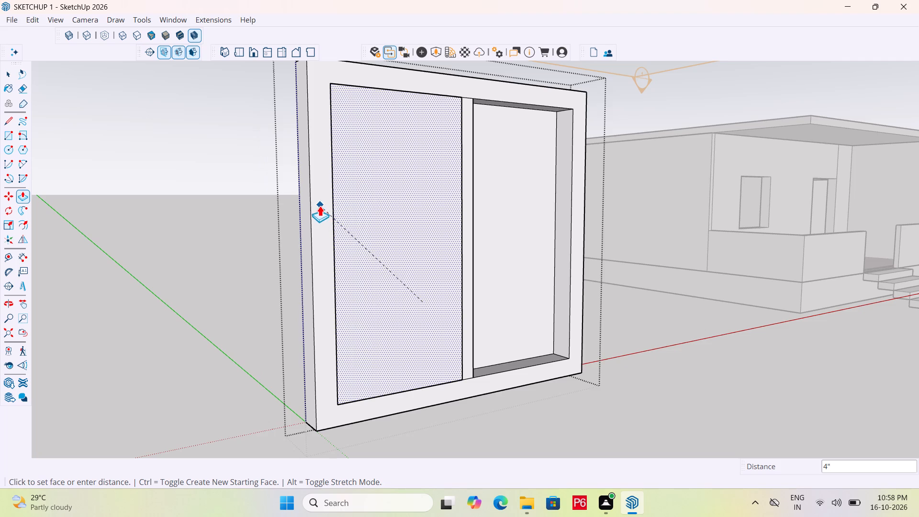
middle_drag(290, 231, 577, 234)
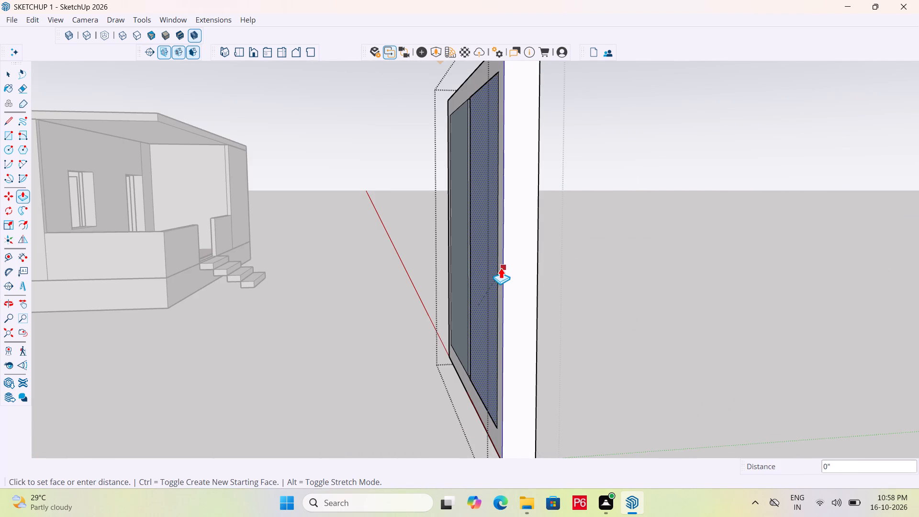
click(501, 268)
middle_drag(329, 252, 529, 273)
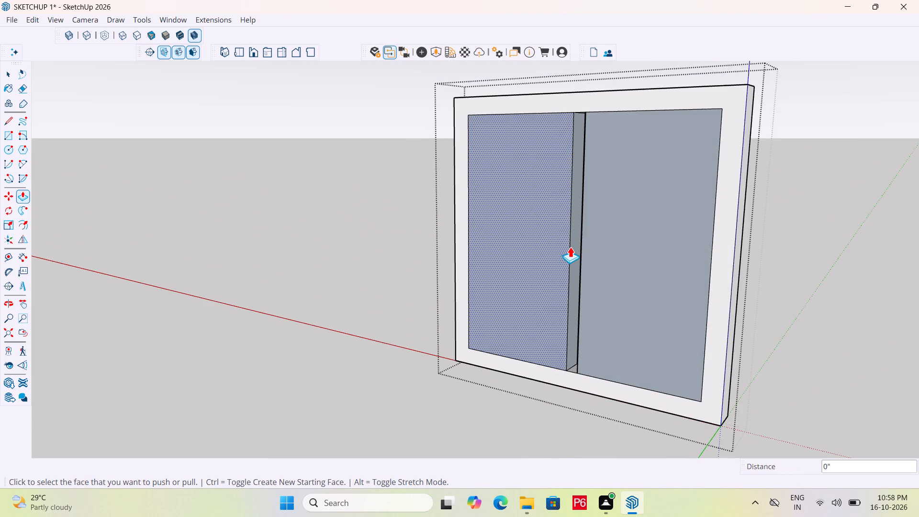
Save the model.
key(ctrl+s)
key(ctrl+s)
key(ctrl+s)
key(ctrl+s)
key(ctrl+s)
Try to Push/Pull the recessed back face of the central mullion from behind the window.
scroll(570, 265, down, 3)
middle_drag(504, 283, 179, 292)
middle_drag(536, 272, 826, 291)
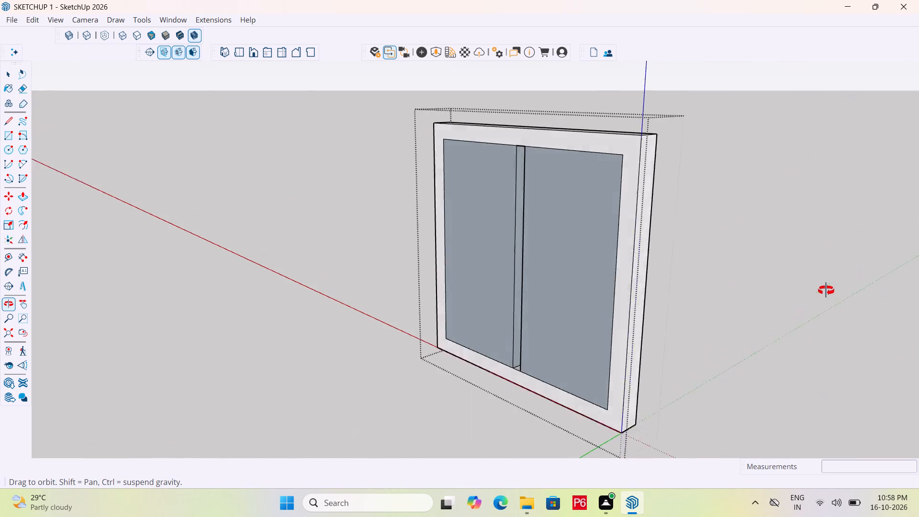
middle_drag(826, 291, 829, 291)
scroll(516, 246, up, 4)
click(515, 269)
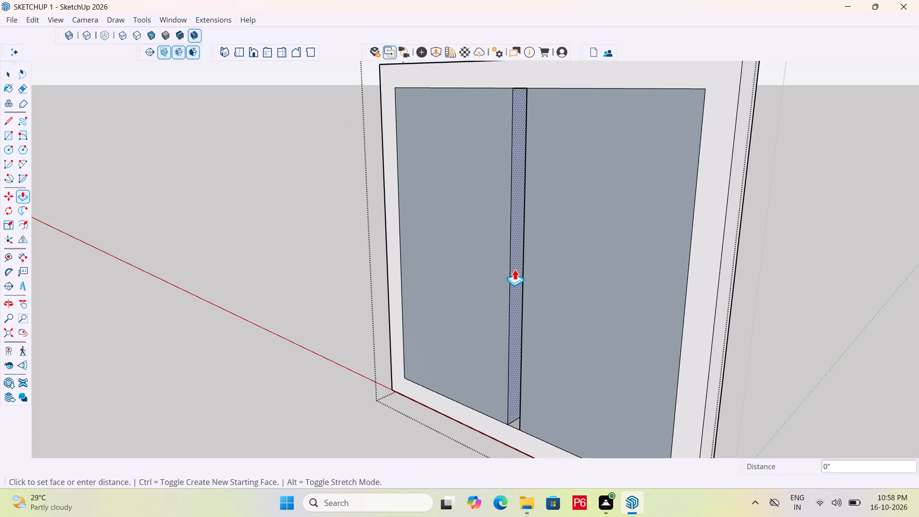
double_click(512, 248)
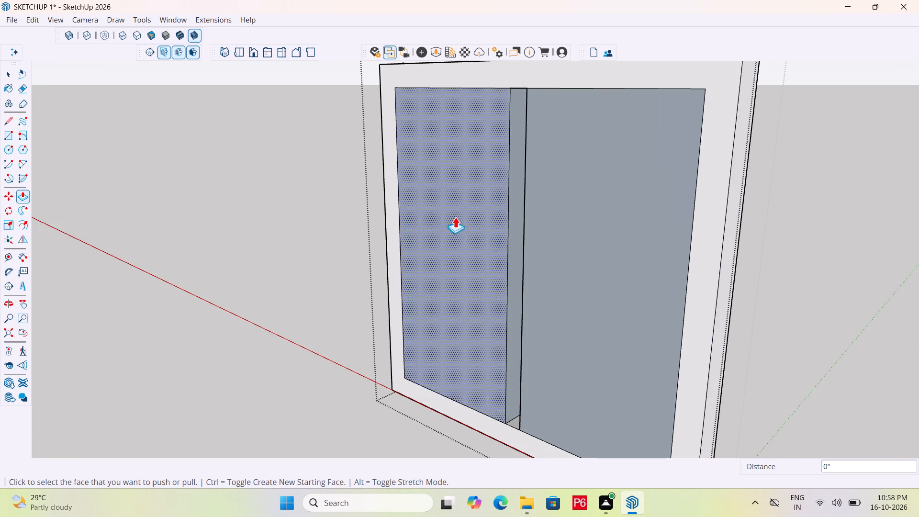
Push/Pull the right pane, as seen from the front, 4" forward, flush with the frame's front face.
scroll(544, 236, down, 5)
middle_drag(731, 257, 105, 247)
scroll(675, 257, down, 1)
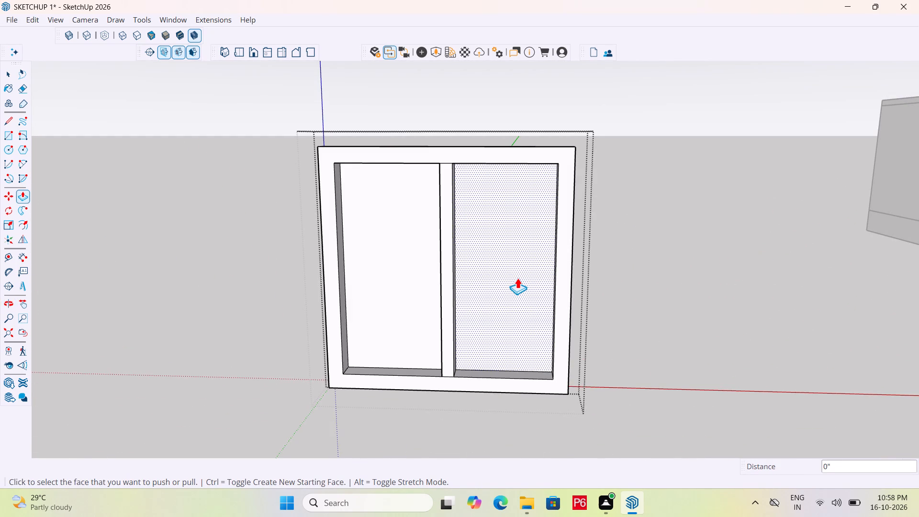
middle_drag(592, 253, 136, 276)
scroll(449, 301, up, 1)
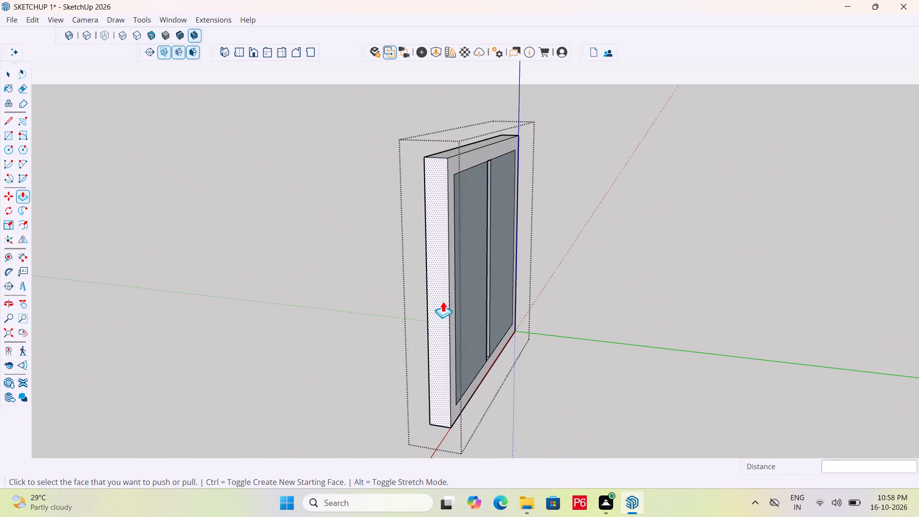
middle_drag(432, 299, 133, 265)
click(415, 265)
middle_drag(334, 229, 879, 303)
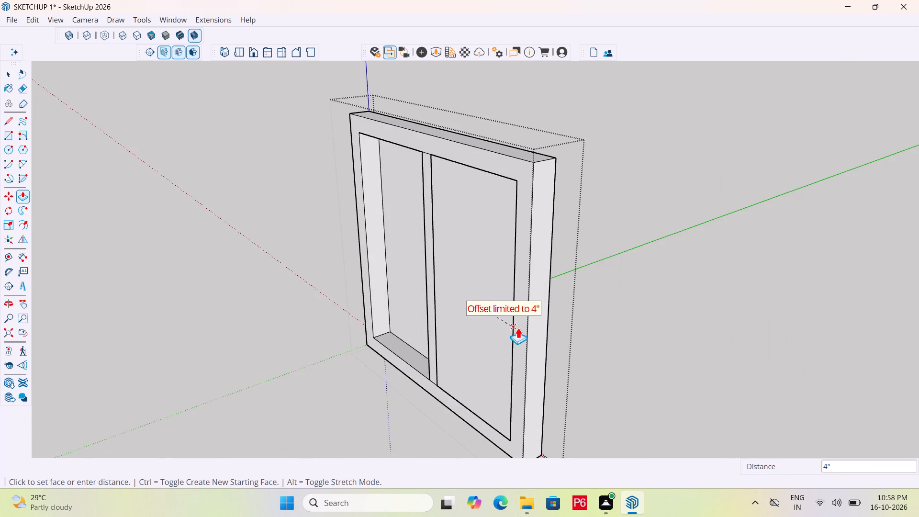
click(515, 333)
key(Escape)
Delete the pushed-forward pane face to open that side of the window.
scroll(543, 304, down, 1)
middle_drag(543, 303, 101, 295)
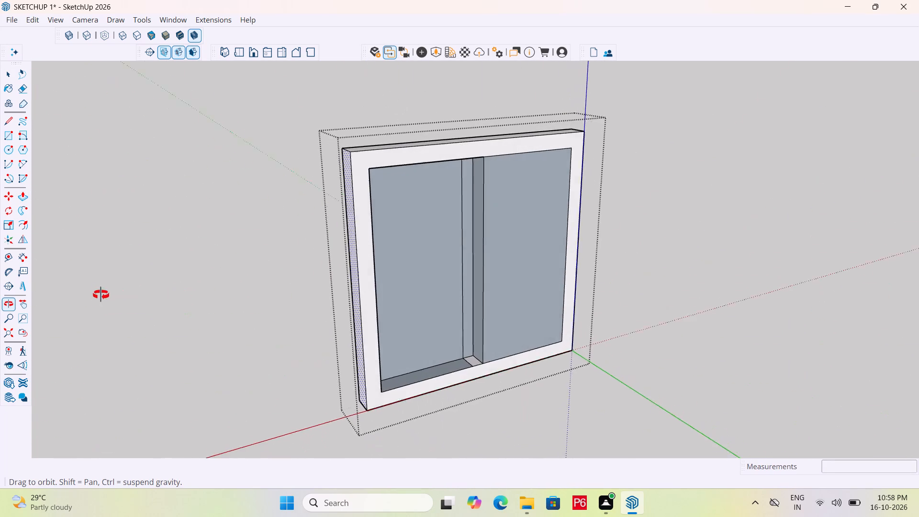
middle_drag(101, 295, 98, 296)
middle_drag(465, 284, 320, 279)
key(space)
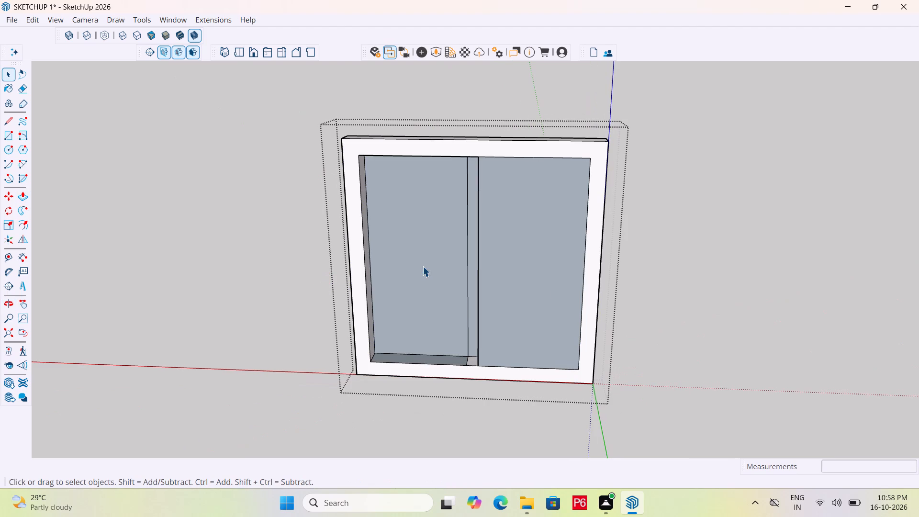
click(423, 266)
key(Delete)
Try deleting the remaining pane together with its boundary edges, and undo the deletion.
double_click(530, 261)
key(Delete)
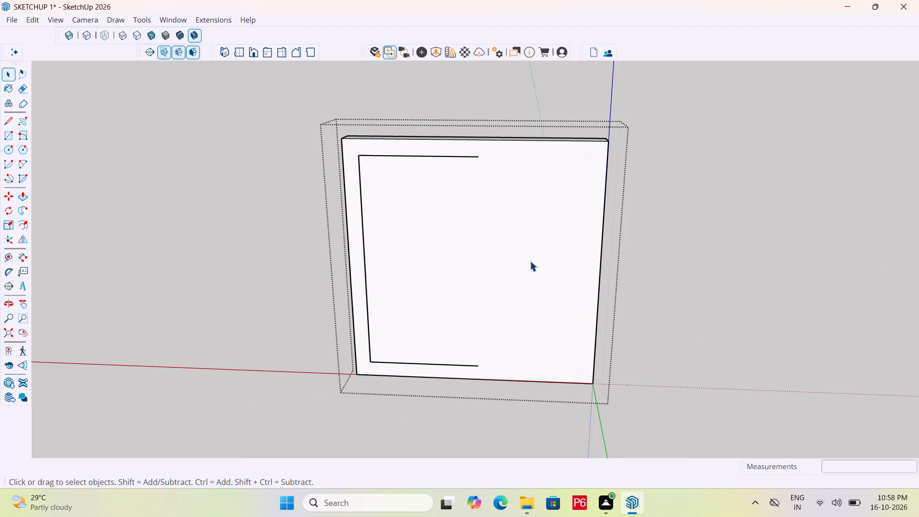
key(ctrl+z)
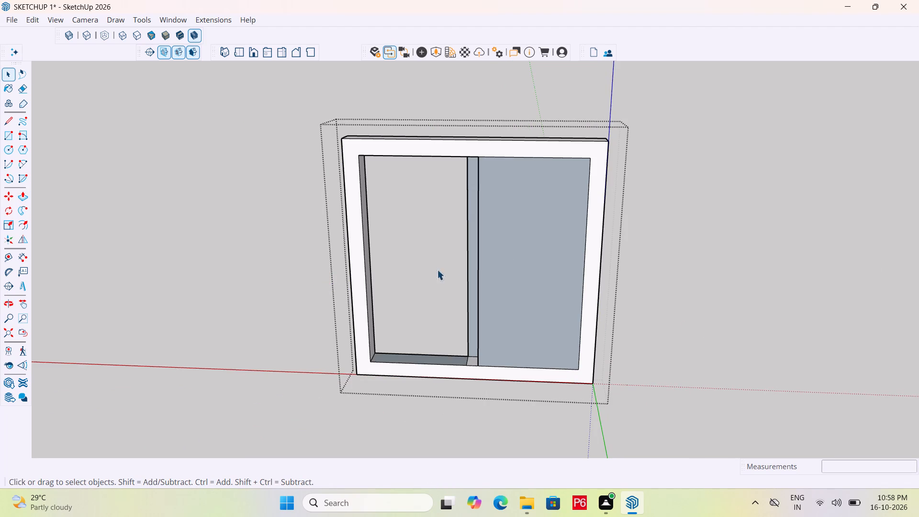
Delete only the face of the remaining left pane, as seen from the window's front.
middle_drag(437, 270, 776, 273)
middle_drag(236, 277, 677, 289)
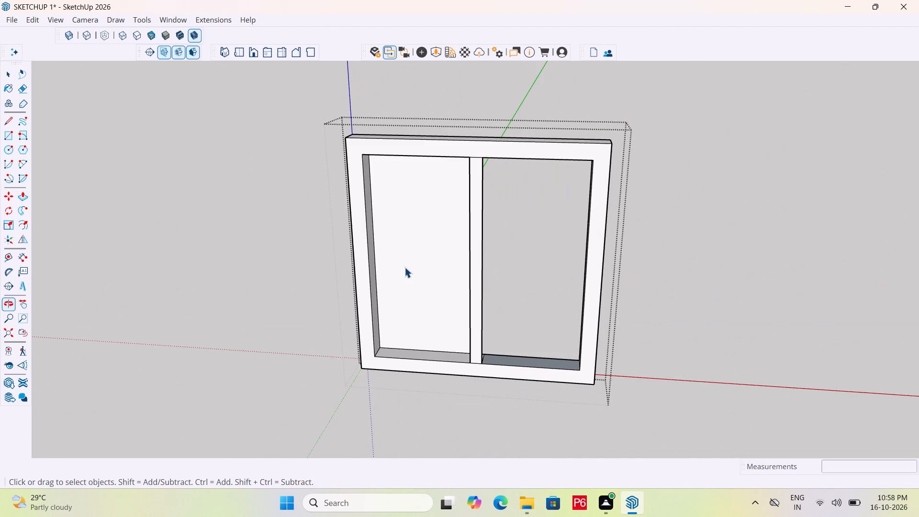
click(404, 267)
key(Delete)
Examine the opened window frame and its central mullion from the front, back and below.
scroll(426, 273, down, 4)
middle_drag(426, 275, 387, 270)
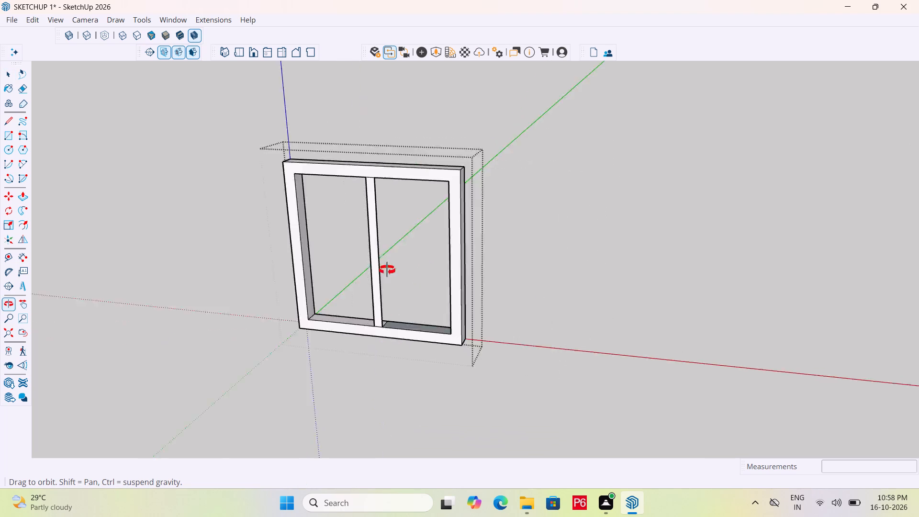
middle_drag(387, 270, 439, 282)
middle_drag(374, 272, 821, 270)
scroll(470, 261, down, 3)
scroll(747, 134, up, 12)
middle_drag(699, 153, 869, 210)
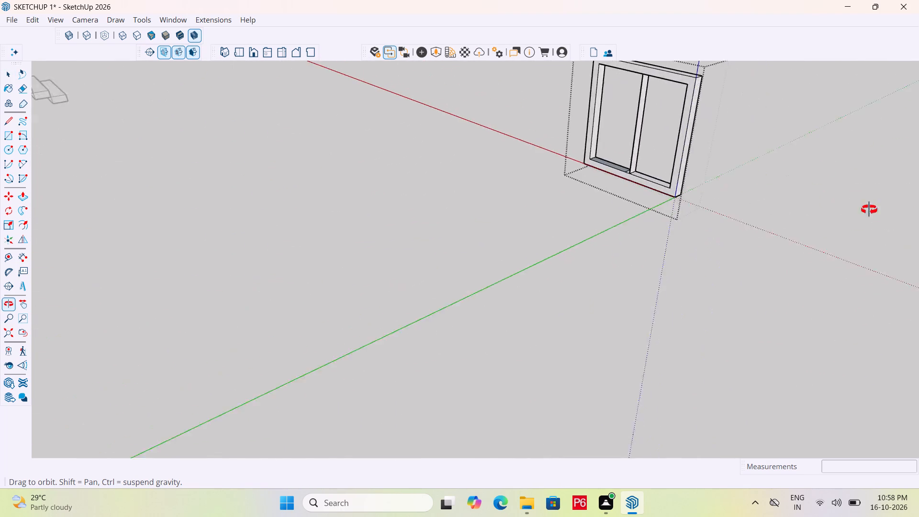
middle_drag(869, 210, 898, 212)
scroll(575, 126, up, 4)
middle_drag(437, 167, 891, 160)
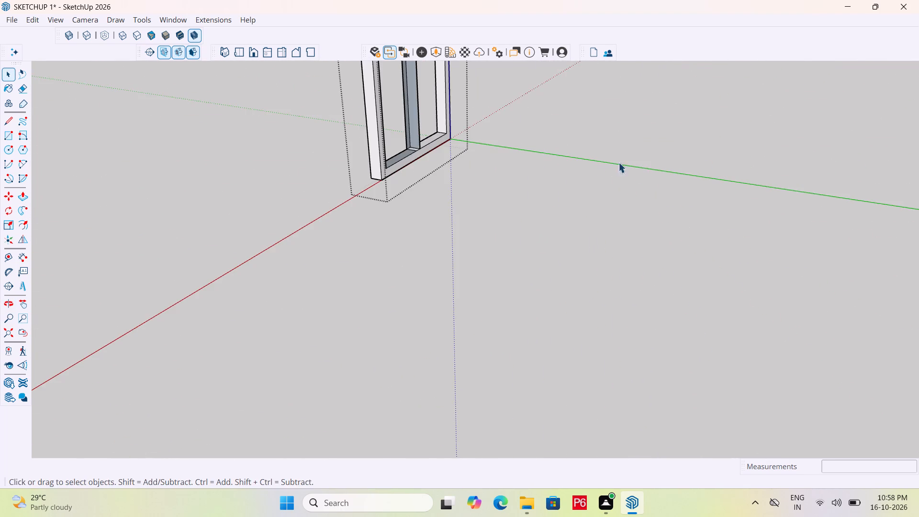
scroll(439, 159, down, 2)
middle_drag(443, 166, 465, 202)
scroll(382, 129, down, 4)
middle_drag(398, 180, 348, 8)
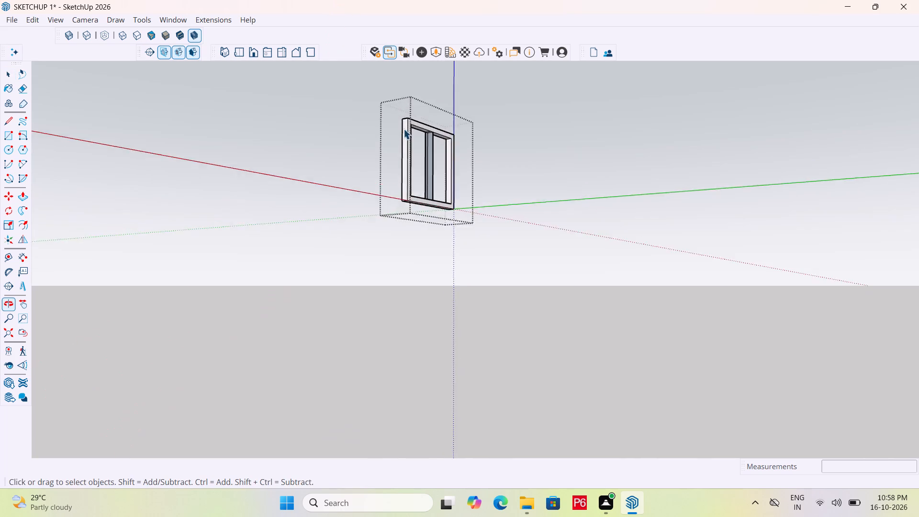
Draw a 3' 6" x 4" rectangle closing the mullion's open side, from the top of the opening to its bottom.
scroll(403, 130, up, 13)
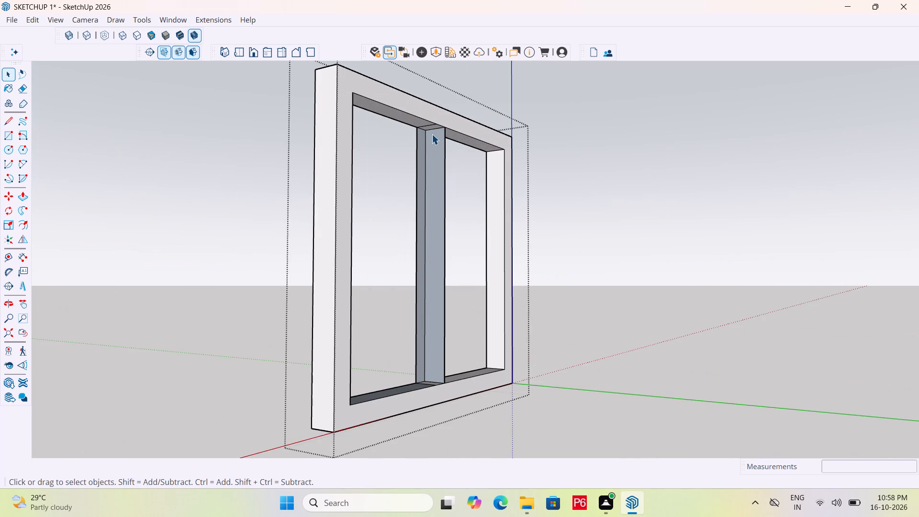
key(r)
scroll(437, 124, up, 5)
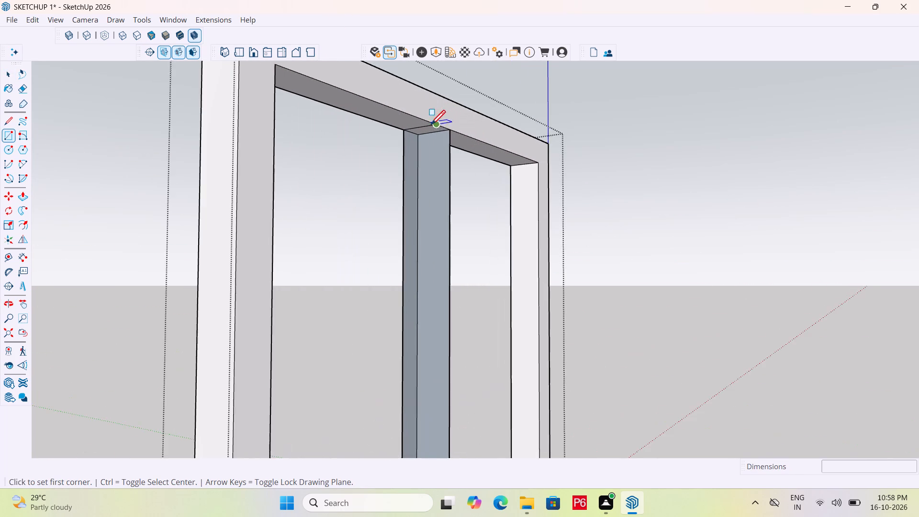
middle_drag(404, 125, 263, 94)
scroll(302, 97, up, 3)
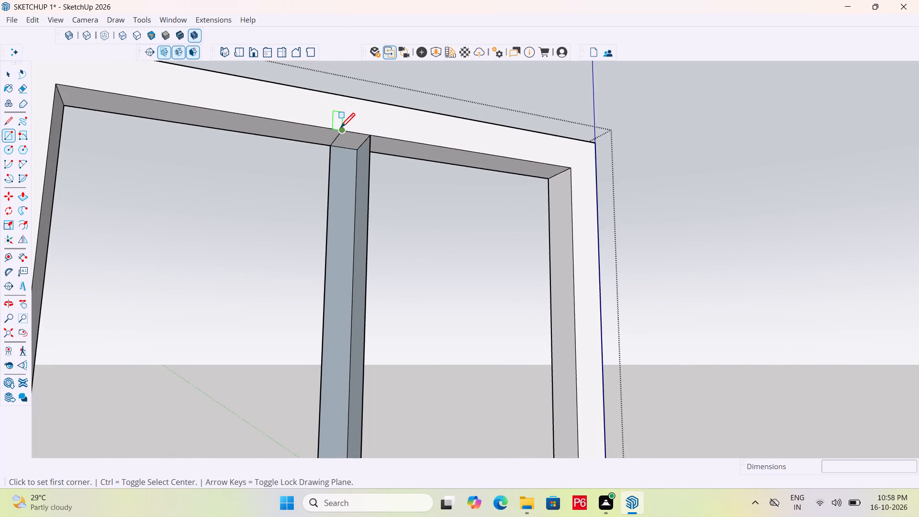
click(340, 129)
scroll(391, 181, down, 15)
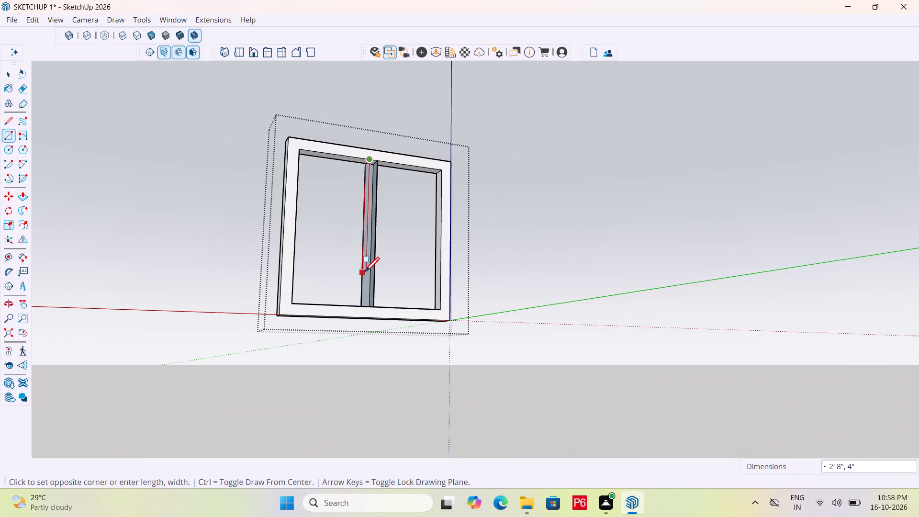
middle_drag(360, 282, 465, 444)
scroll(369, 331, up, 6)
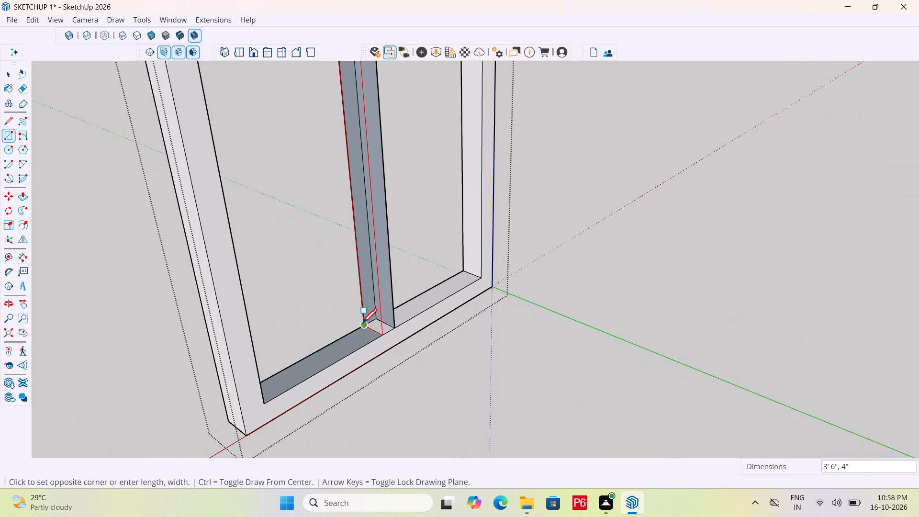
click(363, 325)
scroll(387, 303, down, 5)
key(Escape)
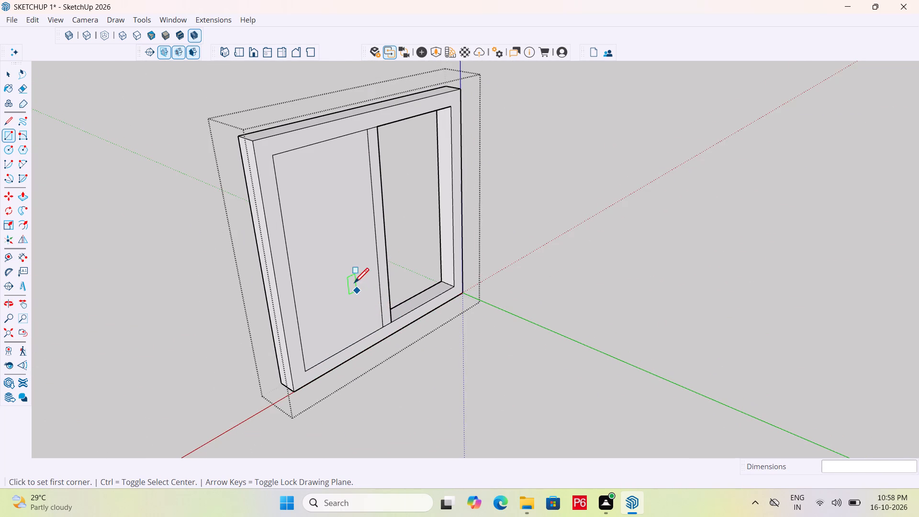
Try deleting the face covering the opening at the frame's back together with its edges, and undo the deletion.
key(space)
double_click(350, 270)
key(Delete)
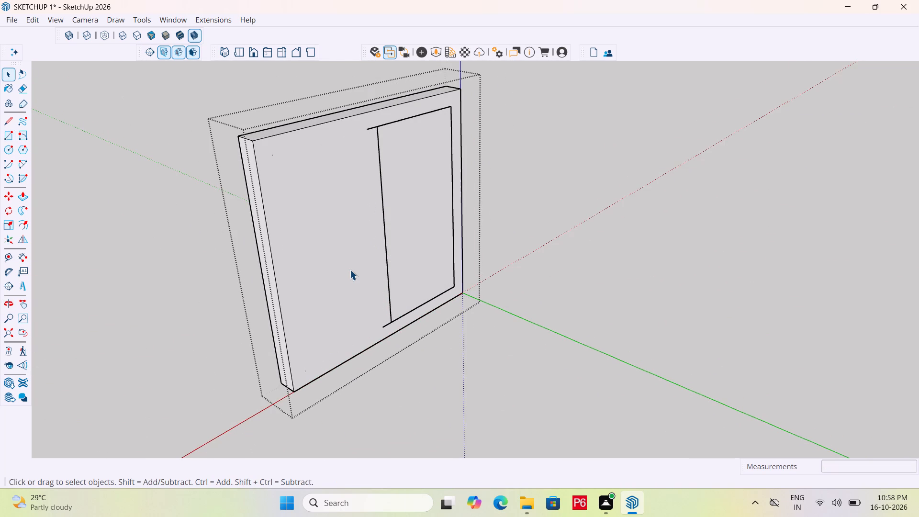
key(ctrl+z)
Delete only the face covering the opening beside the mullion at the frame's back.
middle_drag(340, 262, 0, 226)
scroll(532, 212, up, 3)
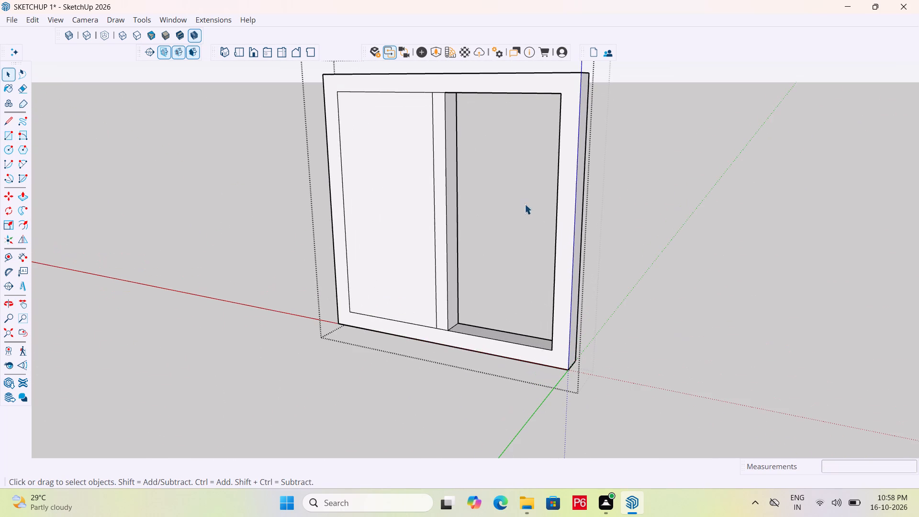
click(389, 199)
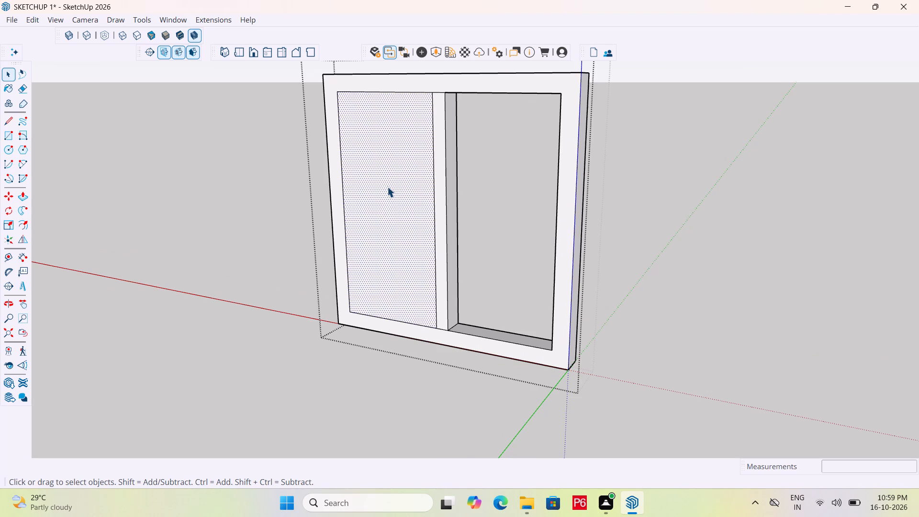
key(Delete)
Delete the face covering the same opening at the frame's front, leaving the mullion intact.
middle_drag(343, 221, 758, 234)
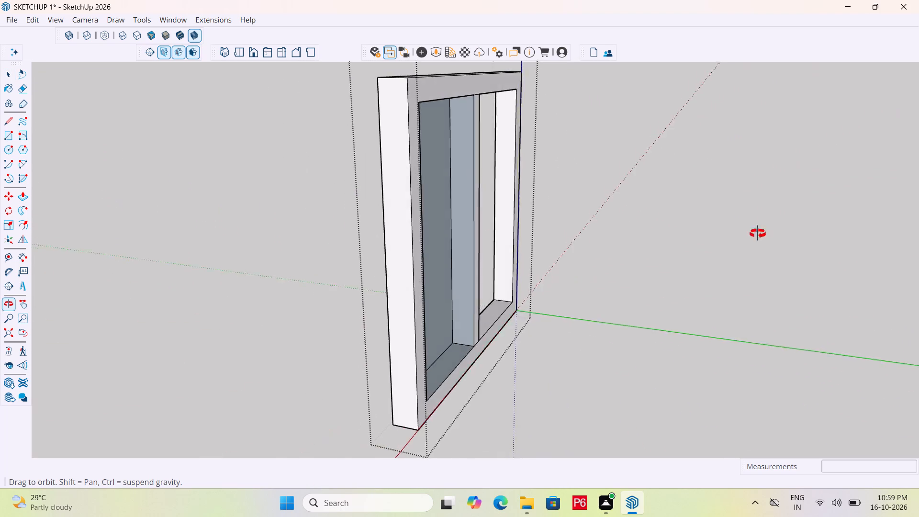
middle_drag(758, 234, 770, 240)
middle_drag(356, 238, 654, 240)
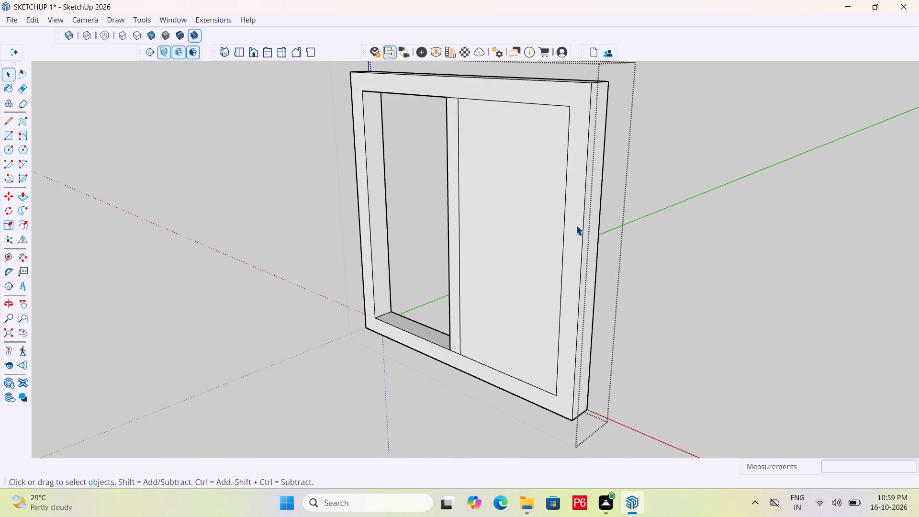
click(547, 222)
key(Delete)
Save the model with both window openings cleared.
middle_drag(556, 234, 0, 216)
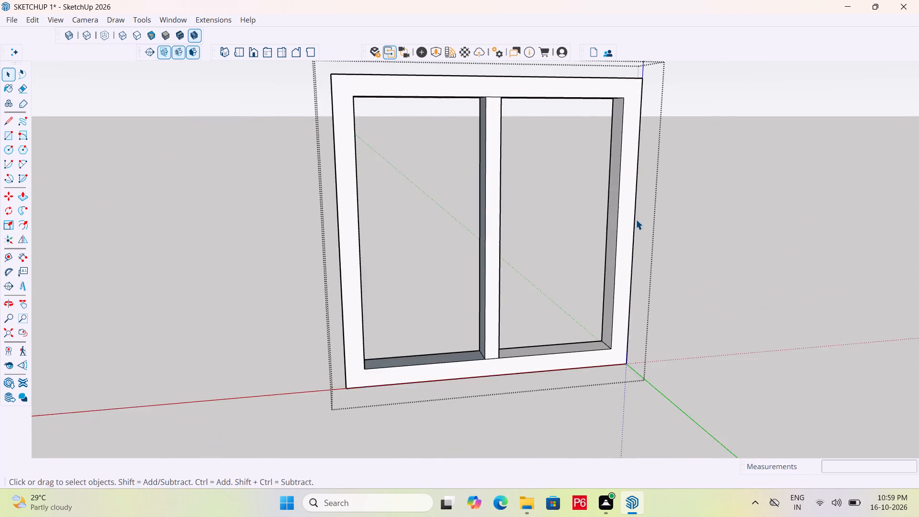
middle_drag(636, 219, 857, 132)
scroll(636, 219, down, 1)
middle_drag(334, 177, 704, 190)
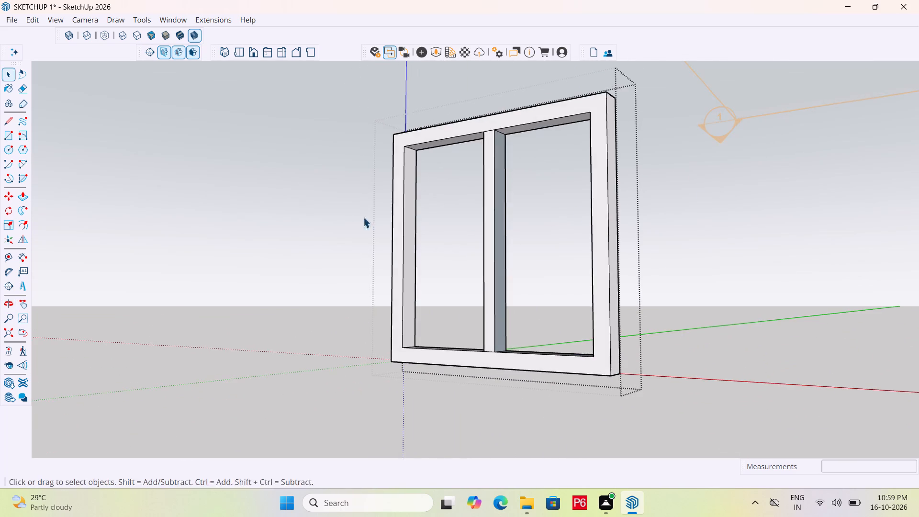
middle_drag(359, 225, 474, 405)
key(ctrl+s)
key(ctrl+s)
key(ctrl+s)
key(ctrl+s)
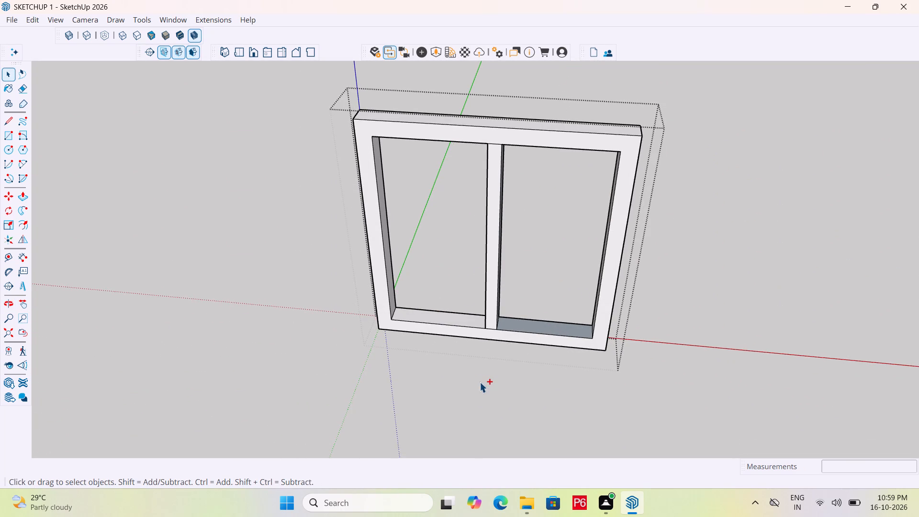
key(ctrl+s)
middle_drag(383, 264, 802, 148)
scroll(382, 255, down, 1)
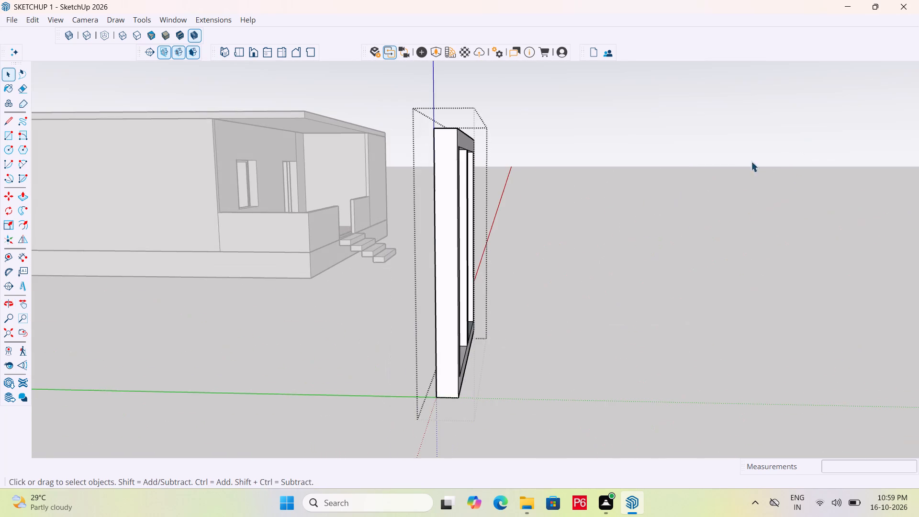
Inspect the framed window's open bays and mullion from the front, side and back.
middle_drag(359, 204, 468, 225)
scroll(224, 258, down, 7)
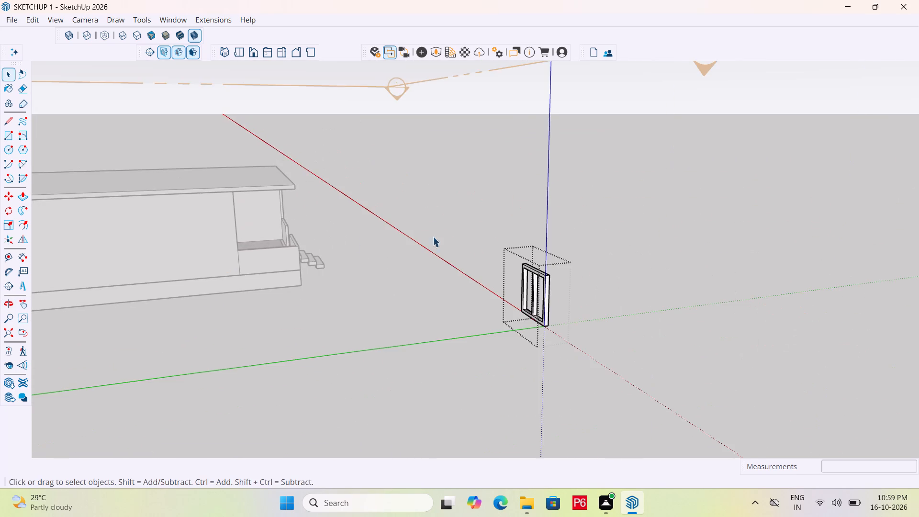
scroll(479, 237, down, 3)
middle_drag(500, 259, 585, 270)
scroll(560, 265, down, 1)
scroll(690, 289, up, 9)
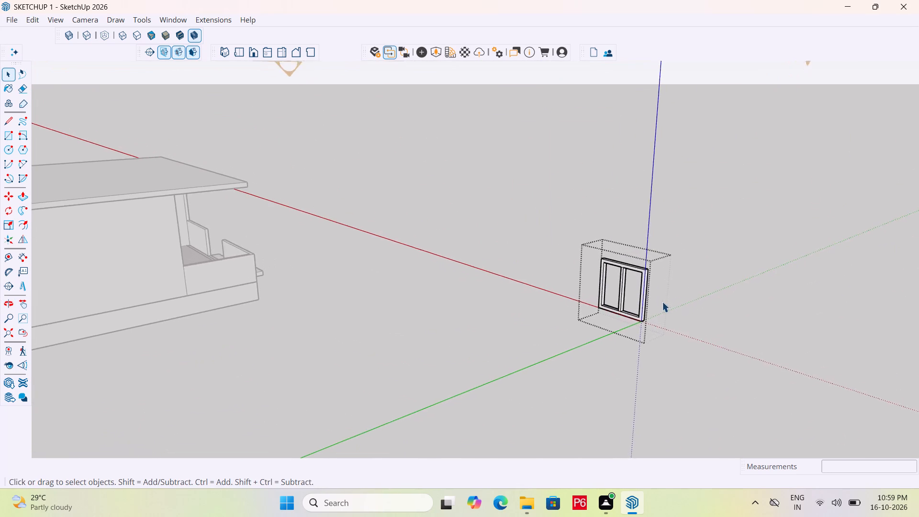
scroll(662, 302, up, 20)
scroll(662, 302, up, 5)
scroll(607, 277, down, 5)
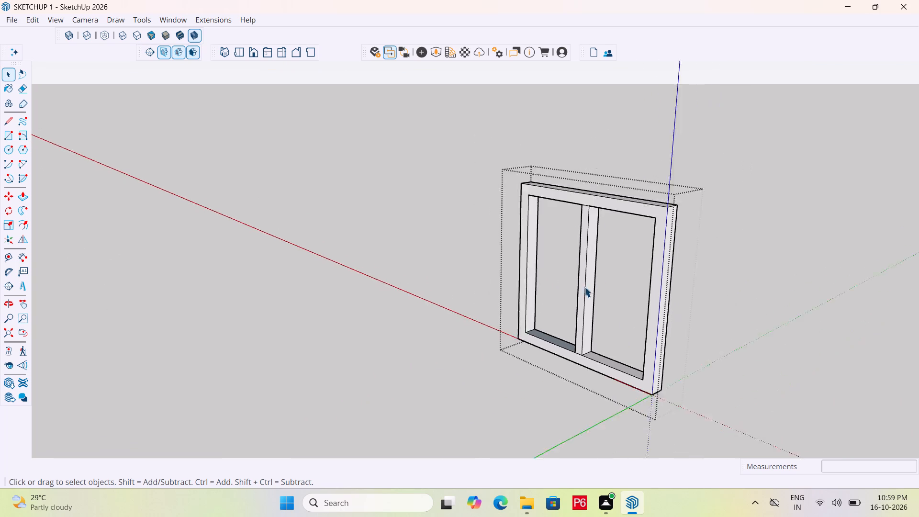
scroll(584, 287, down, 2)
middle_drag(720, 282, 193, 268)
middle_drag(534, 281, 538, 279)
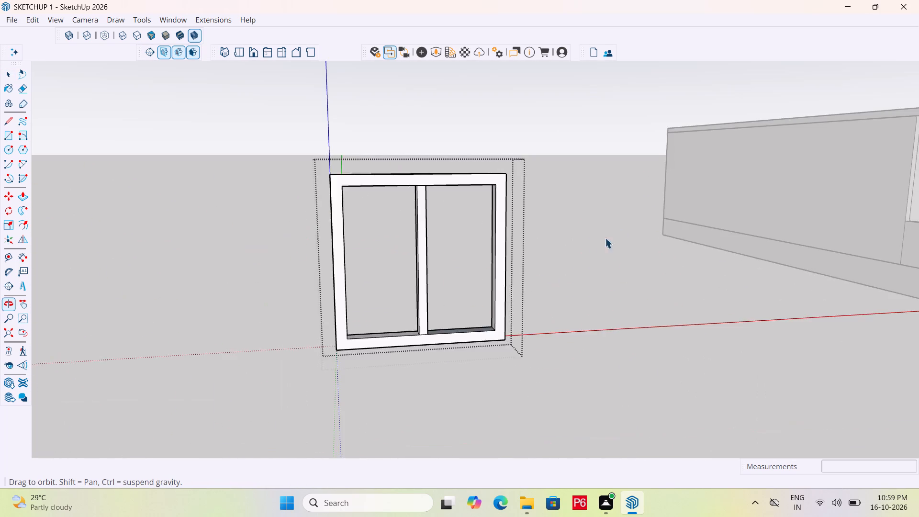
scroll(649, 205, down, 7)
middle_drag(573, 250, 328, 312)
Close the window group for editing and save the model.
click(713, 267)
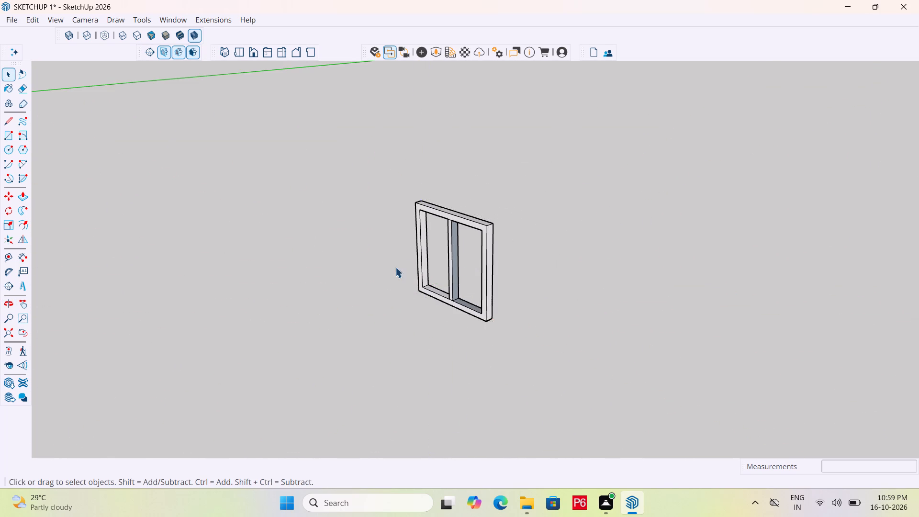
scroll(422, 258, up, 10)
middle_drag(431, 324, 455, 313)
scroll(446, 317, down, 3)
scroll(522, 284, down, 7)
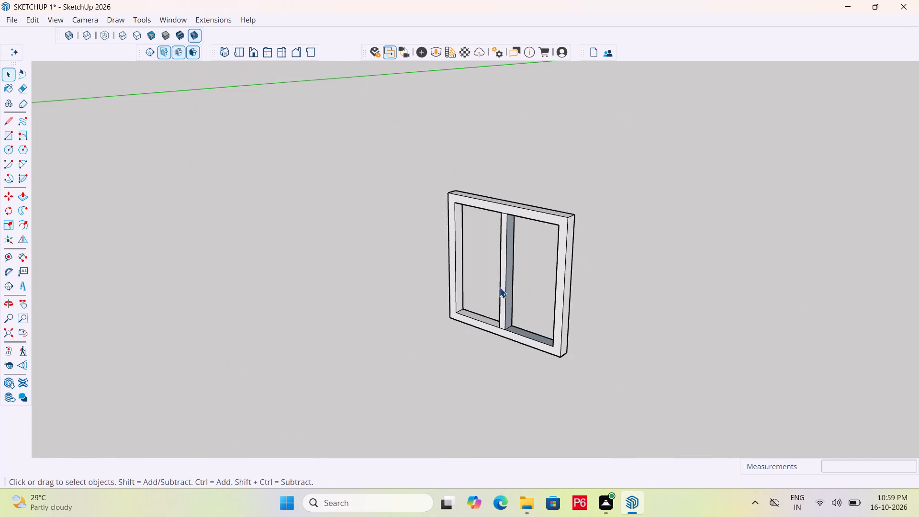
middle_drag(426, 293, 564, 294)
key(ctrl+s)
key(ctrl+s)
key(ctrl+s)
key(ctrl+s)
key(ctrl+s)
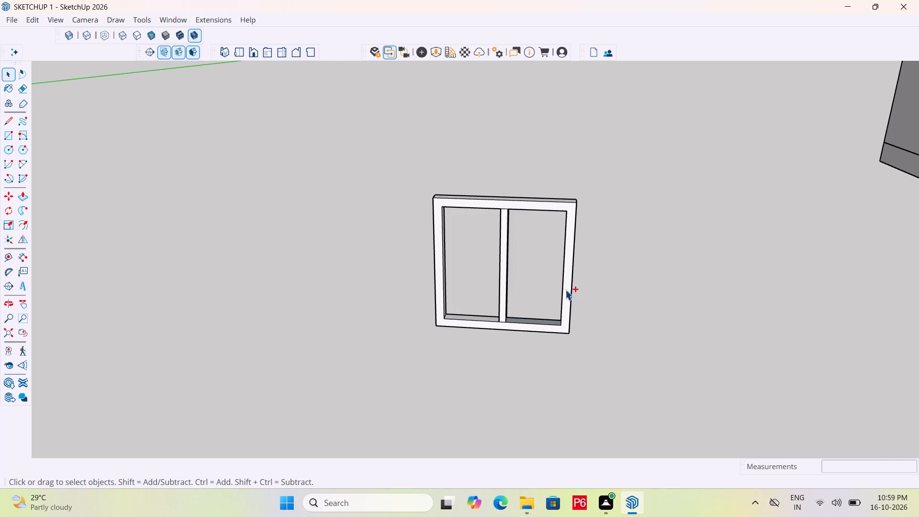
Examine the completed window frame from all around and compare it with the house.
middle_drag(442, 270, 547, 299)
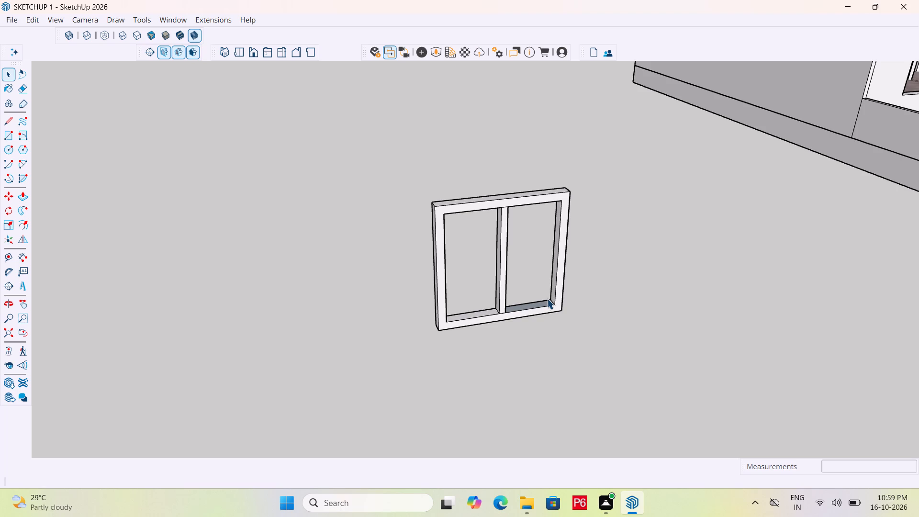
middle_drag(420, 228, 565, 213)
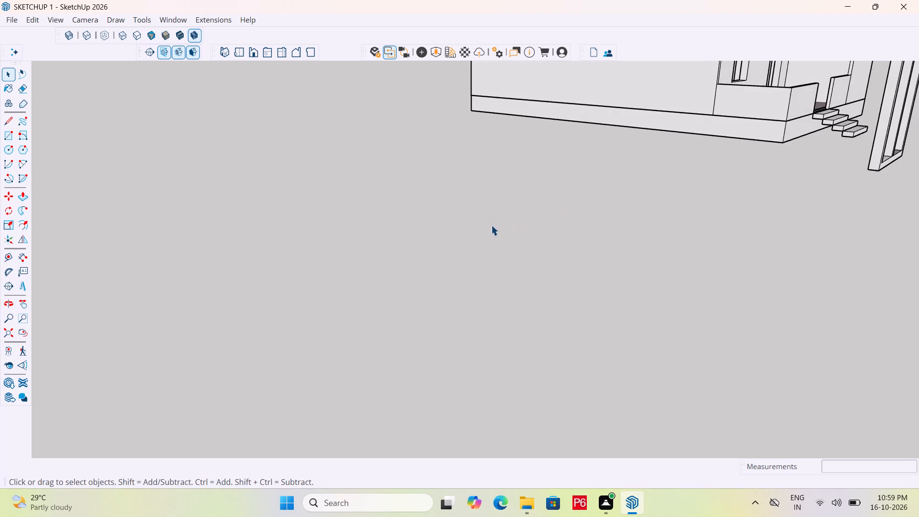
scroll(403, 282, down, 6)
scroll(762, 159, up, 1)
middle_drag(690, 199, 560, 230)
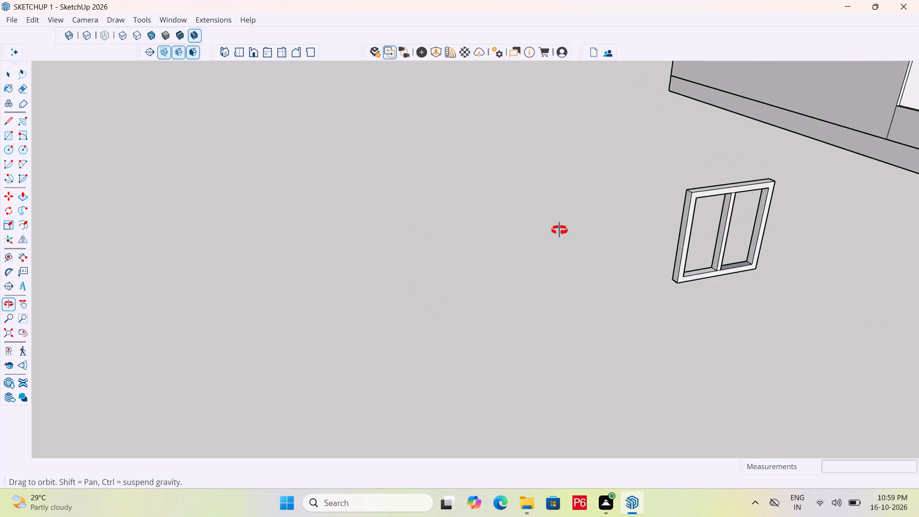
middle_drag(560, 230, 627, 233)
scroll(768, 204, up, 6)
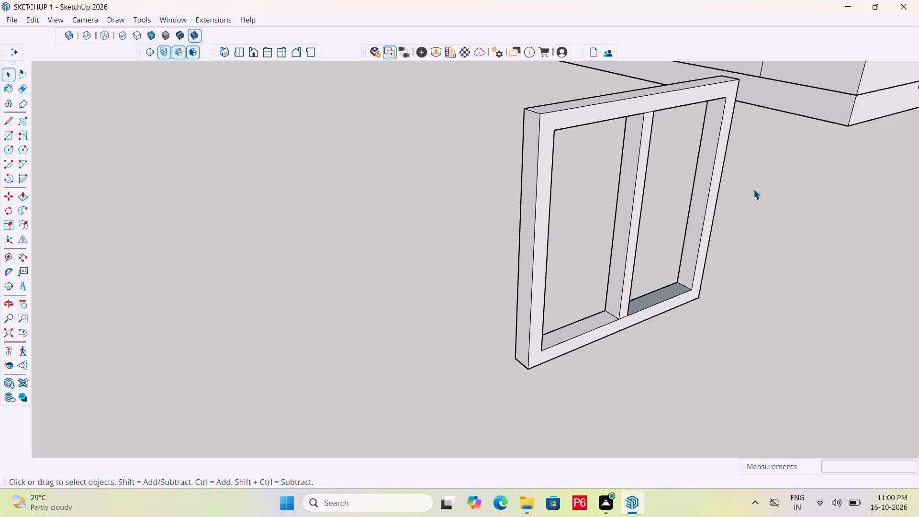
scroll(612, 279, down, 6)
middle_drag(654, 275, 240, 248)
middle_drag(646, 266, 437, 266)
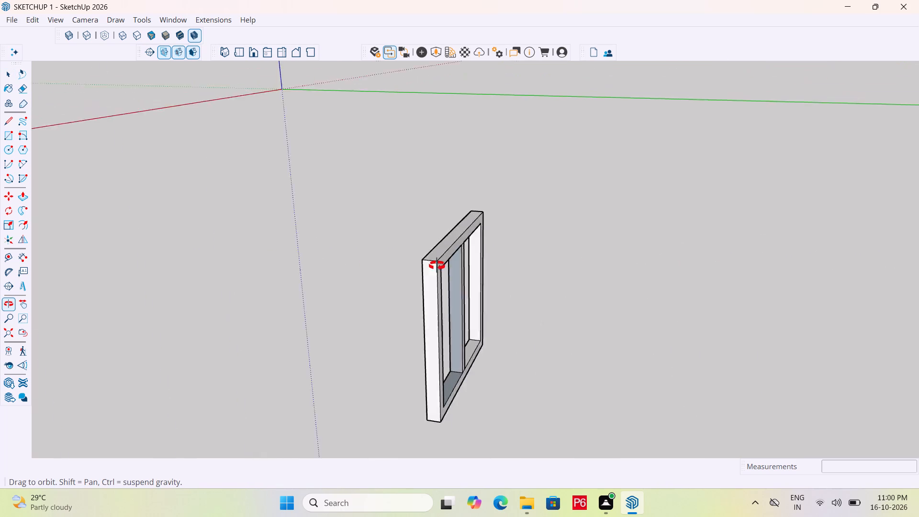
middle_drag(437, 266, 851, 253)
middle_drag(270, 284, 575, 253)
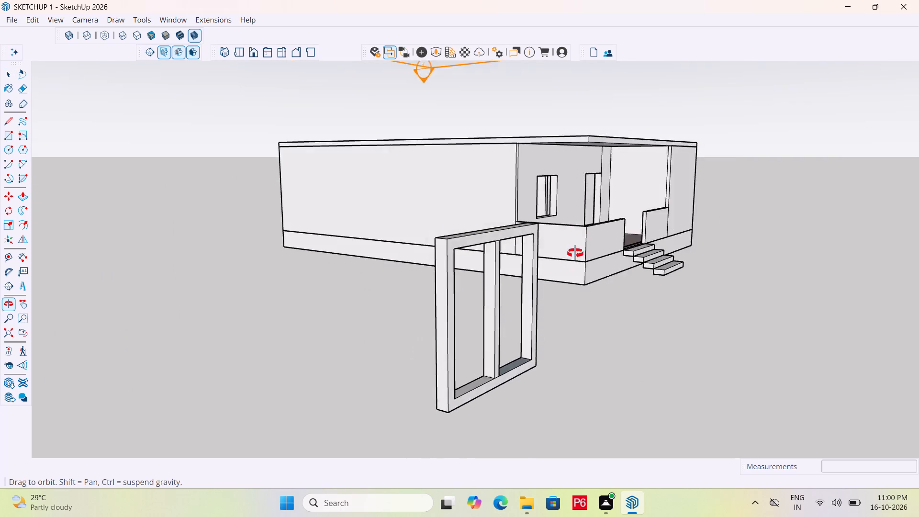
middle_drag(575, 253, 471, 369)
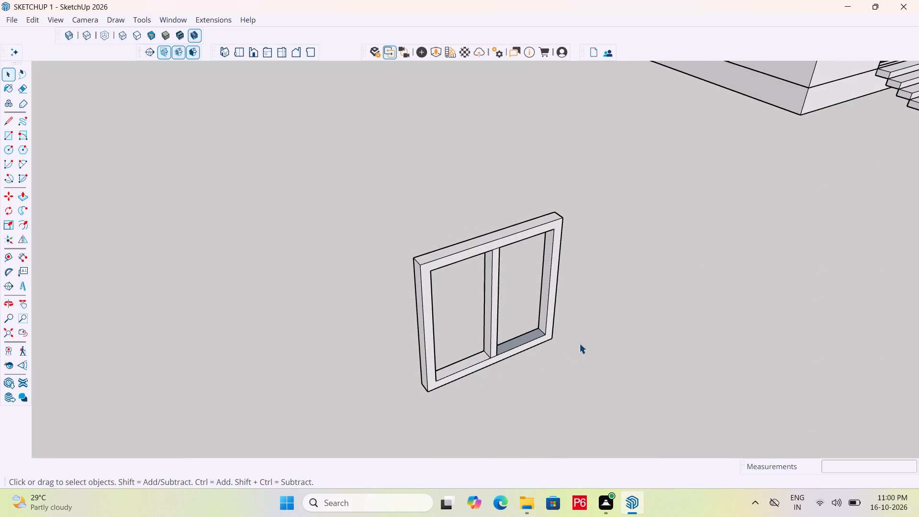
click(593, 333)
middle_drag(465, 268, 436, 204)
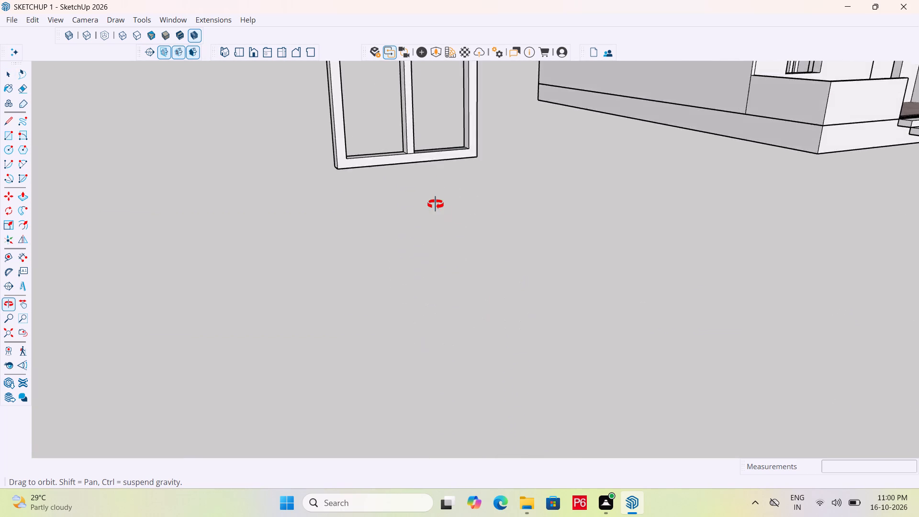
middle_drag(436, 204, 462, 247)
scroll(497, 276, down, 2)
middle_drag(486, 276, 466, 176)
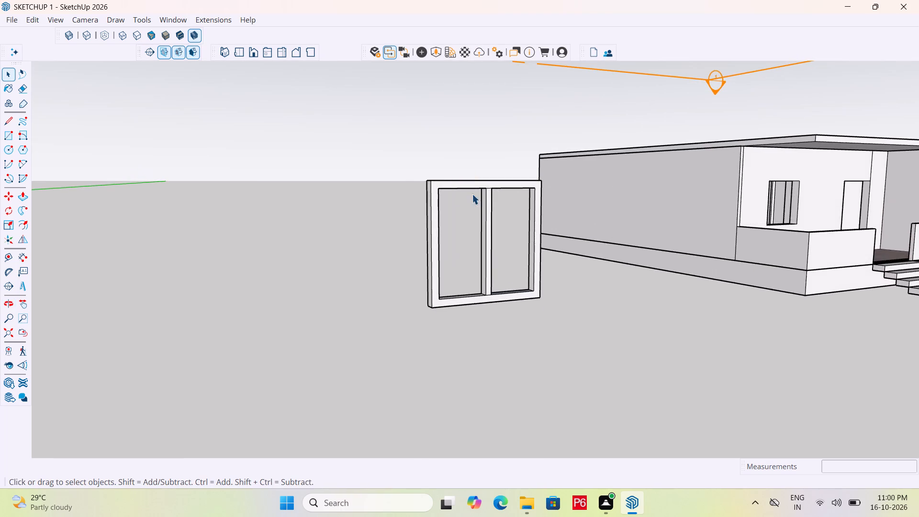
scroll(472, 195, up, 4)
scroll(443, 215, down, 5)
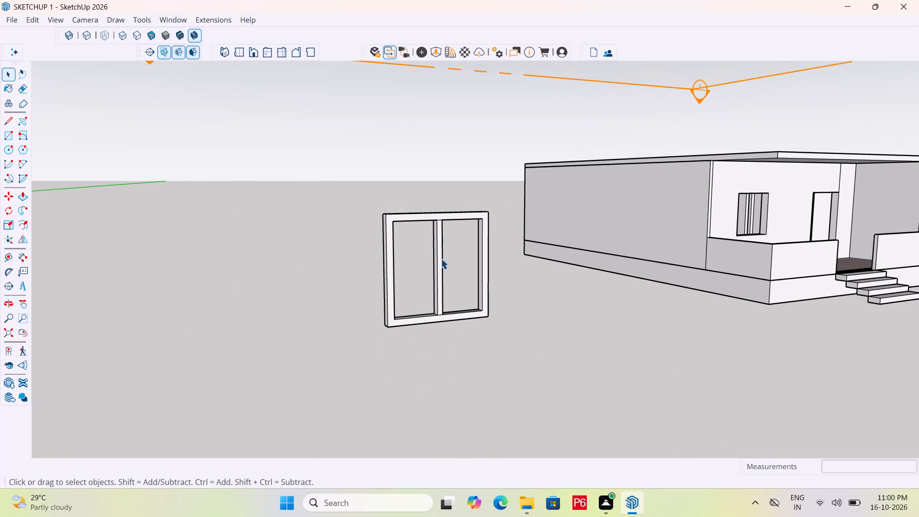
Open the window group and paint the frame's front face and the mullion's front face with the wood material Plywood_01_1K.
click(440, 252)
double_click(440, 252)
click(438, 248)
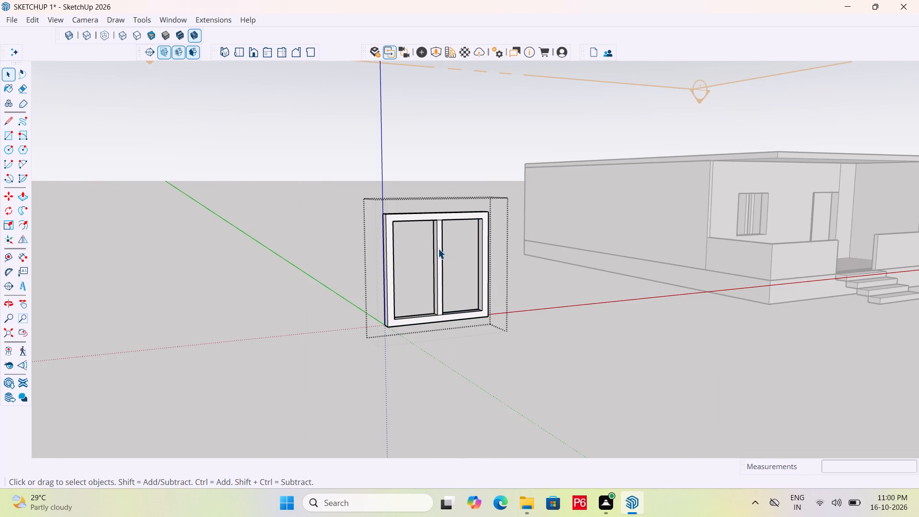
scroll(440, 223, up, 4)
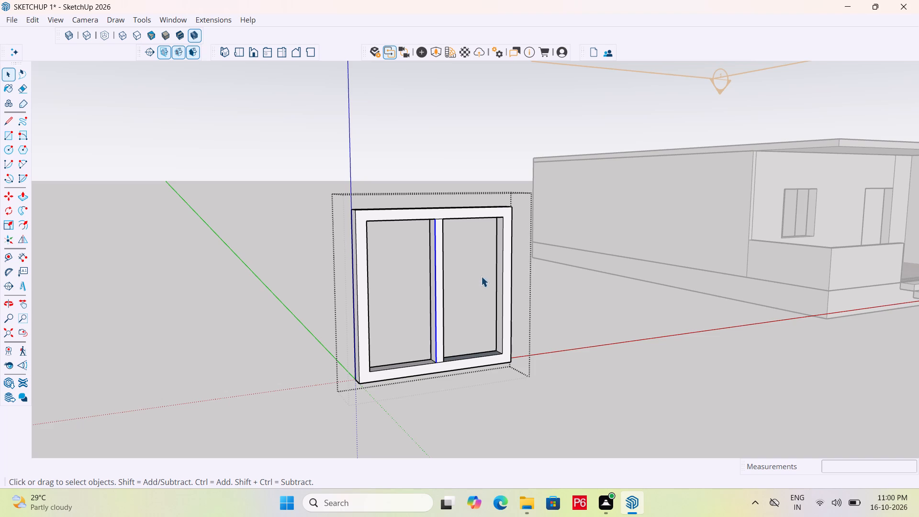
key(b)
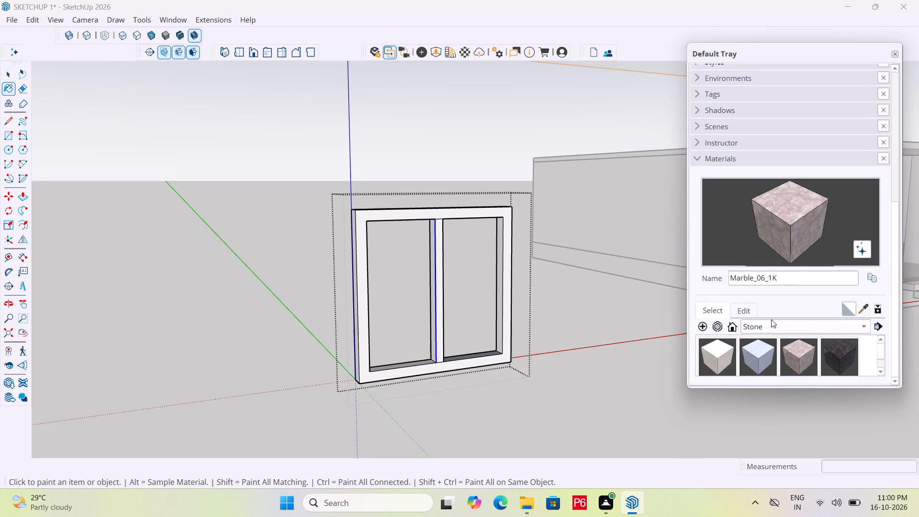
click(762, 328)
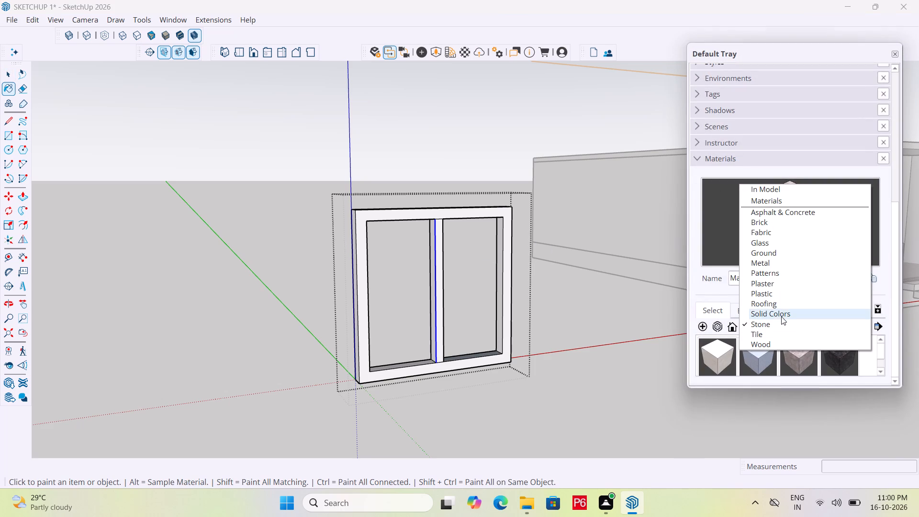
click(781, 315)
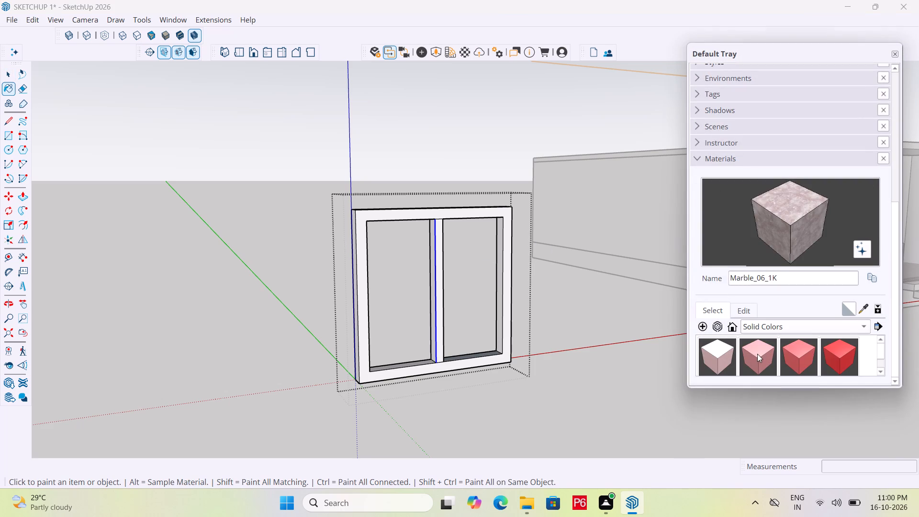
click(785, 330)
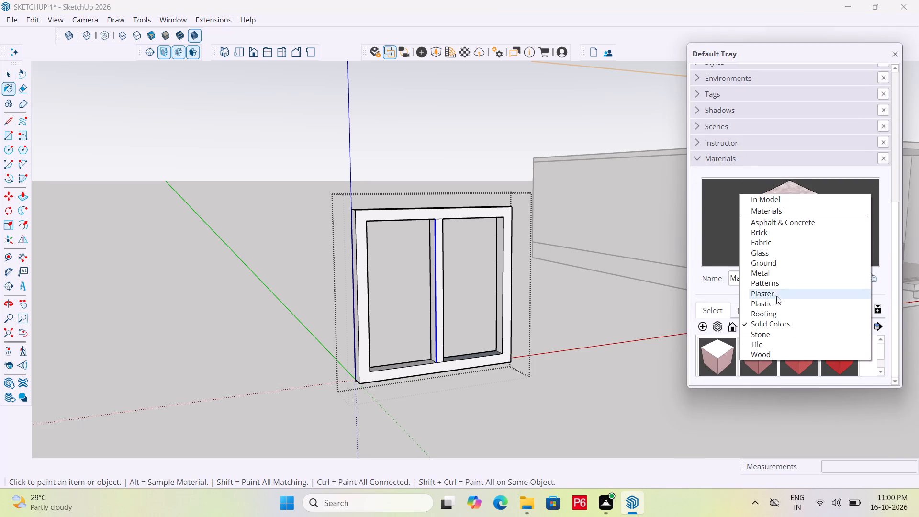
click(769, 355)
click(717, 358)
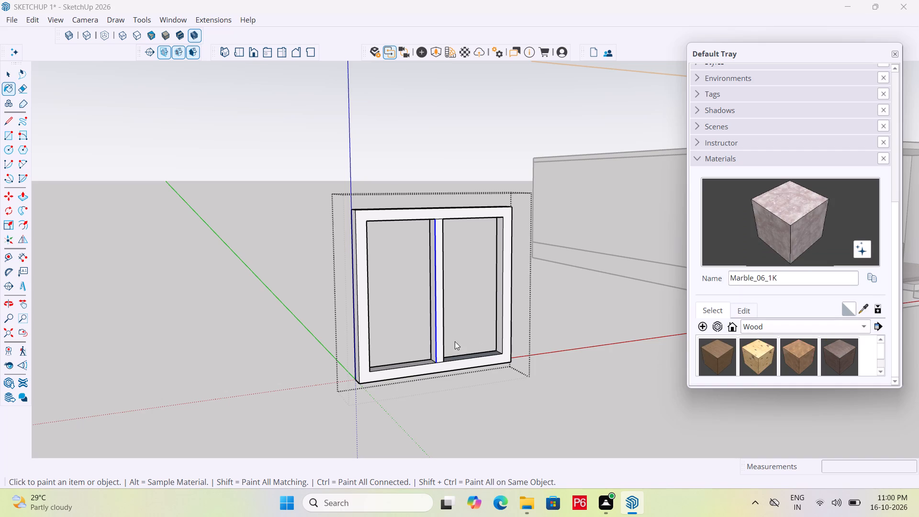
scroll(372, 343, up, 3)
click(363, 341)
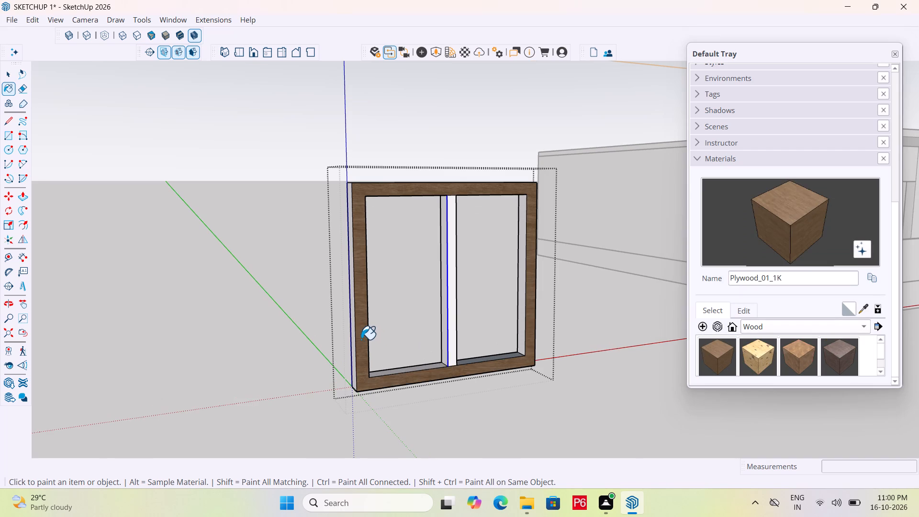
scroll(446, 303, up, 3)
click(455, 300)
Check the painted window from other angles beside the house and close the window group.
middle_drag(434, 292, 451, 292)
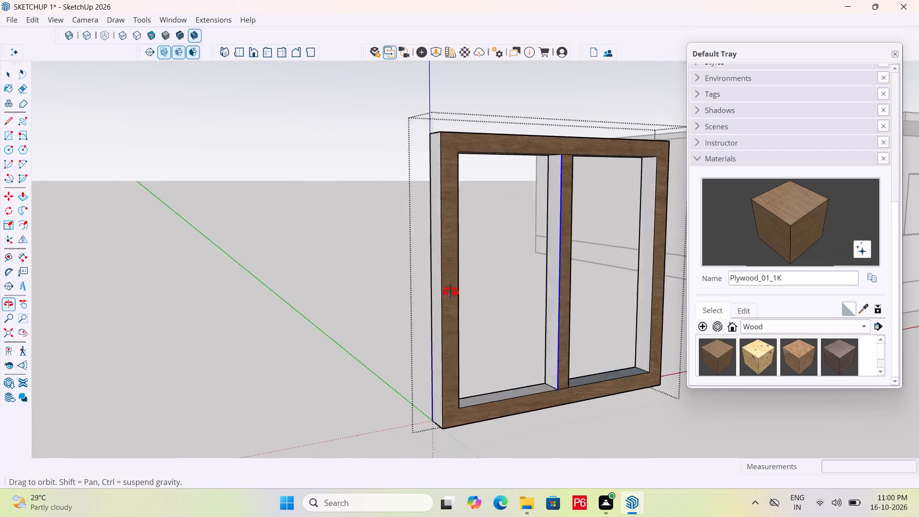
middle_drag(451, 292, 518, 313)
scroll(338, 326, down, 7)
scroll(310, 291, down, 7)
middle_drag(353, 344, 553, 372)
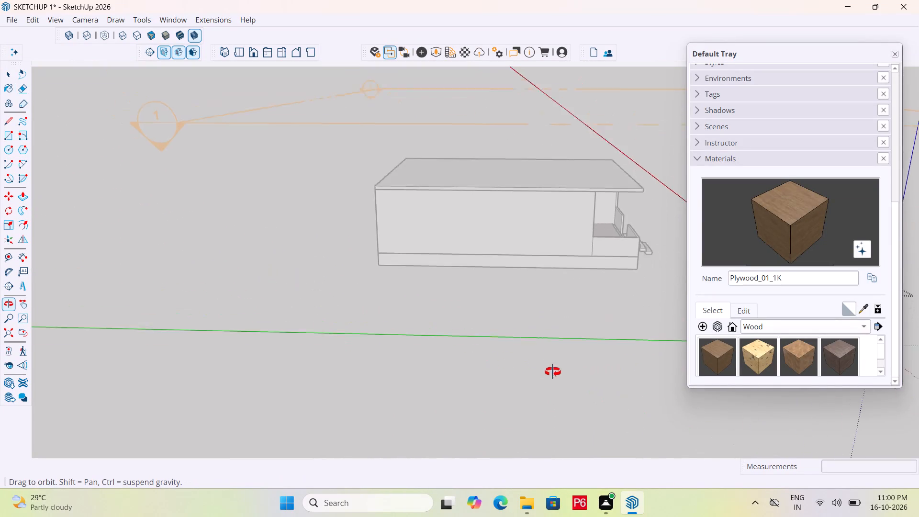
middle_drag(553, 372, 552, 372)
scroll(342, 320, down, 5)
middle_drag(538, 326, 181, 266)
middle_drag(284, 310, 421, 376)
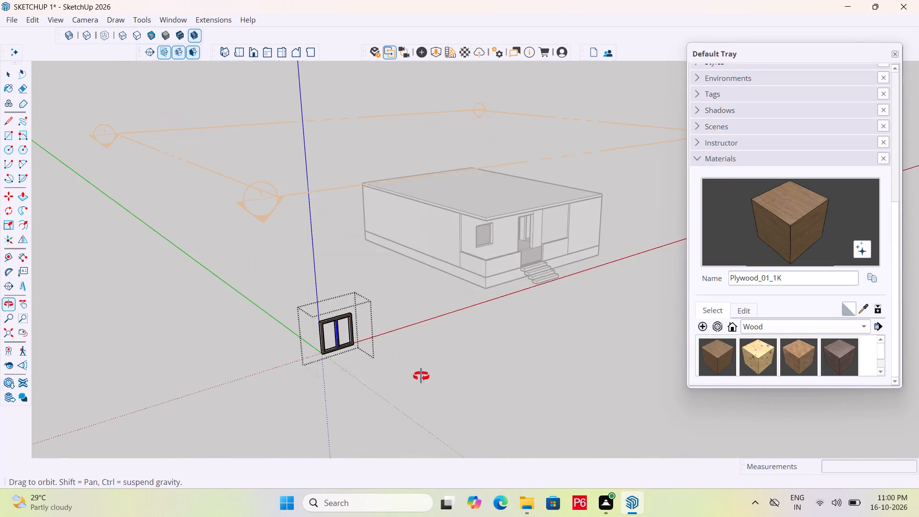
middle_drag(421, 376, 423, 378)
key(space)
click(445, 338)
Paint the entire window group with Plywood_01_1K so the wood covers its remaining frame and mullion faces.
scroll(305, 337, up, 6)
scroll(355, 352, up, 2)
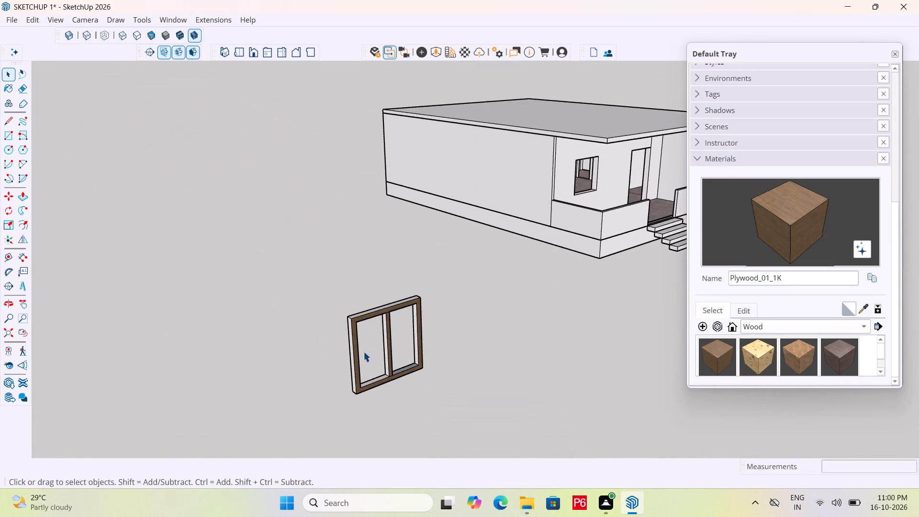
scroll(363, 351, up, 4)
click(716, 352)
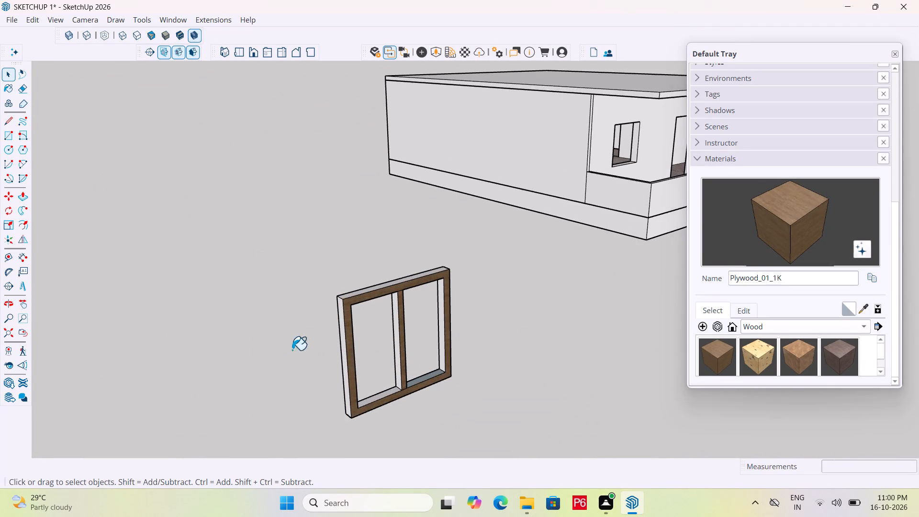
scroll(304, 344, up, 5)
click(393, 291)
scroll(447, 319, down, 6)
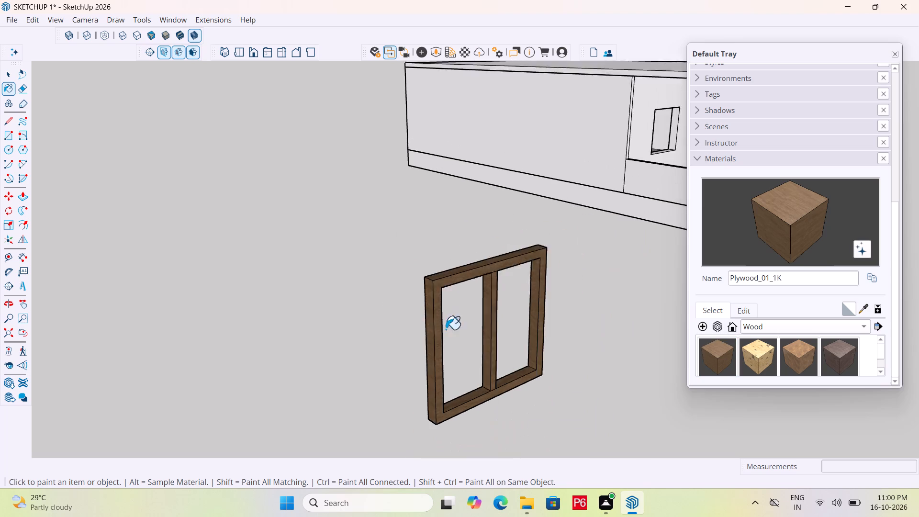
scroll(446, 329, down, 1)
key(Escape)
key(space)
click(598, 364)
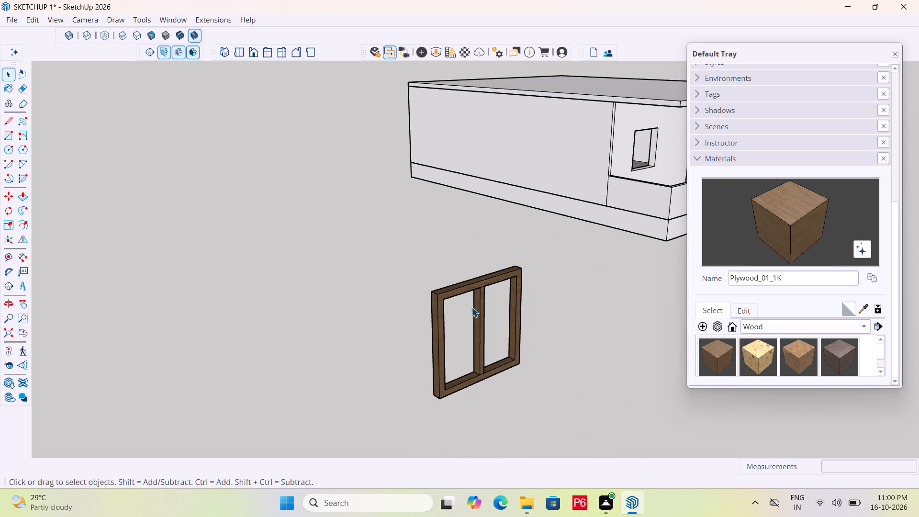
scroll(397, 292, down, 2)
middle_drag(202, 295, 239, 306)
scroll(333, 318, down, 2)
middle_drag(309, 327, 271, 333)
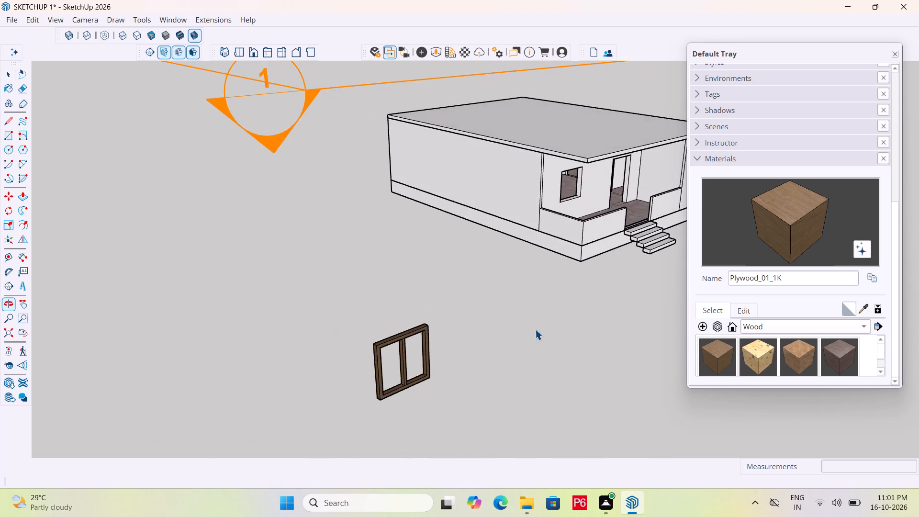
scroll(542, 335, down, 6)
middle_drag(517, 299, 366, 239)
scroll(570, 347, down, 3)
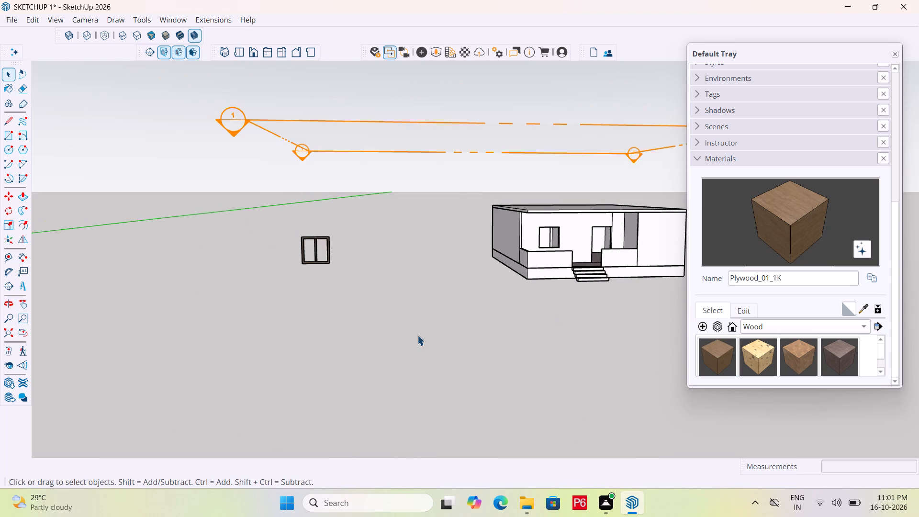
Draw a vertical rectangle between opposite inner corners of the window frame, spanning both bays, as the window pane.
middle_drag(277, 243, 240, 267)
scroll(241, 267, up, 13)
scroll(346, 281, up, 2)
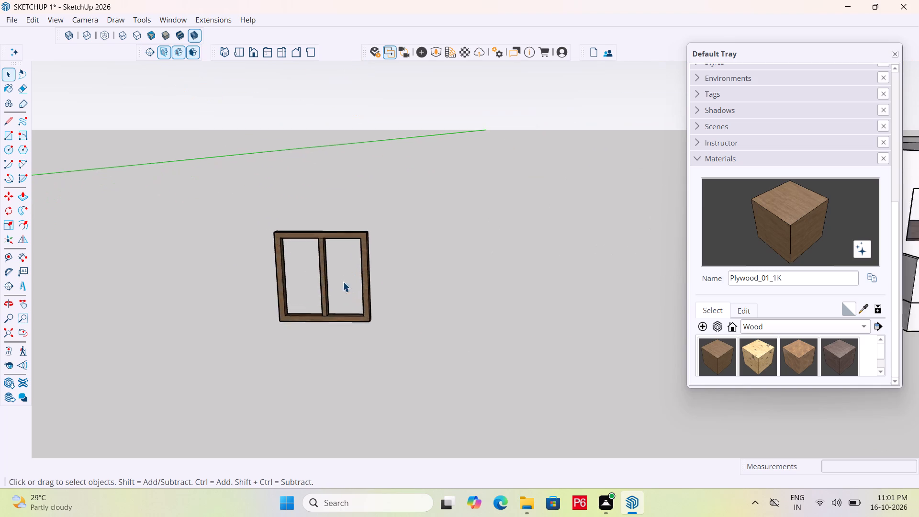
scroll(343, 281, up, 2)
scroll(267, 258, up, 5)
scroll(271, 252, down, 5)
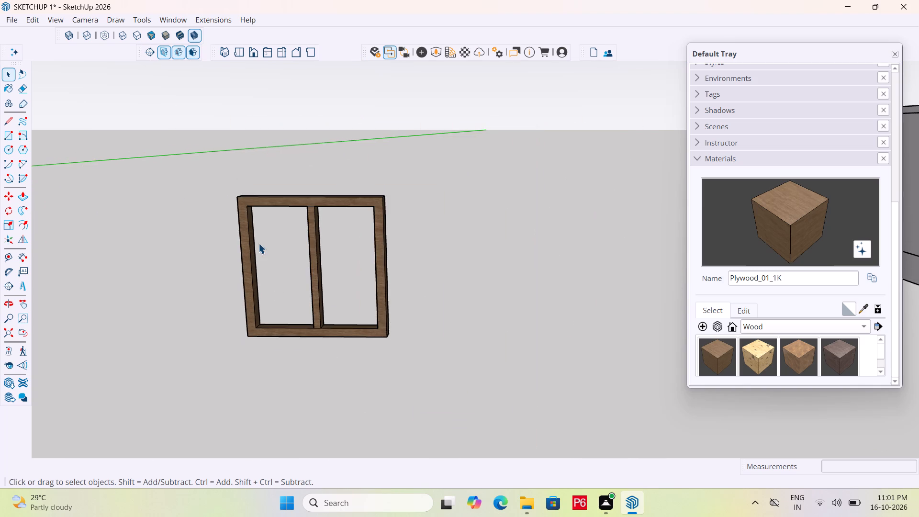
middle_drag(256, 240, 250, 241)
middle_click(249, 248)
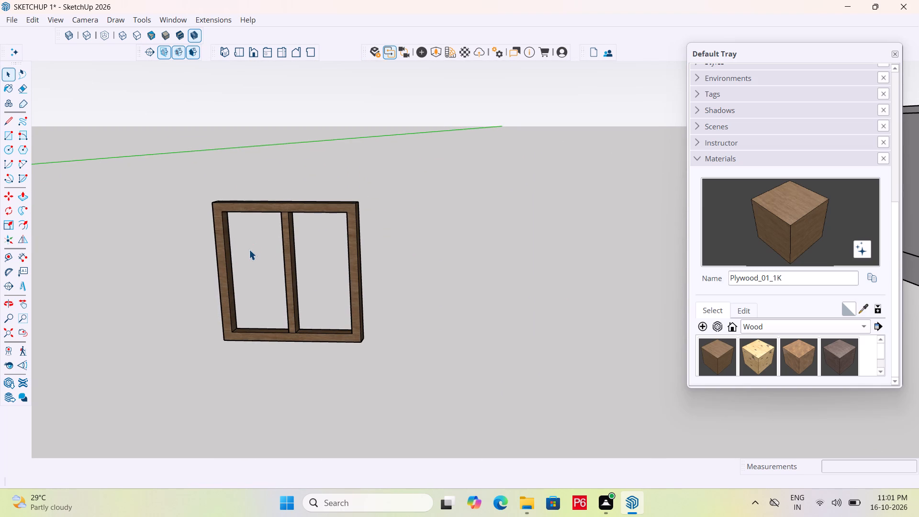
key(r)
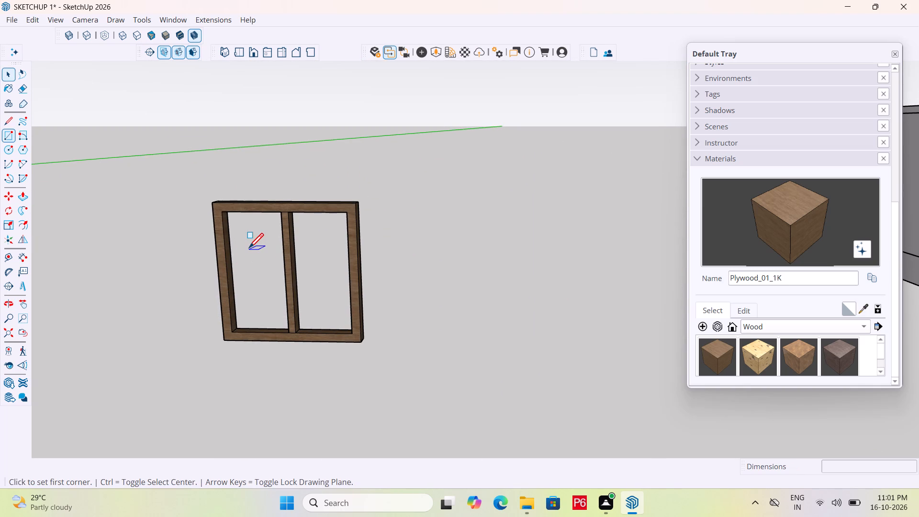
middle_drag(190, 249, 206, 251)
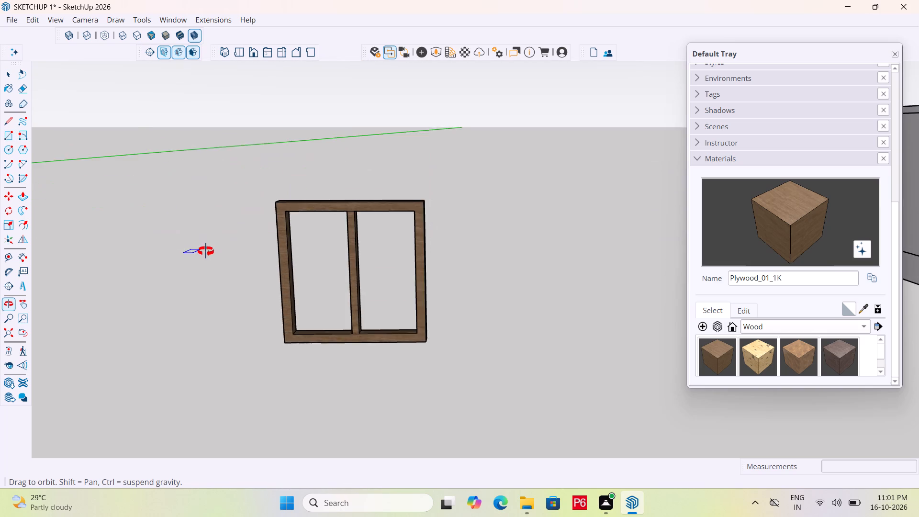
middle_drag(206, 251, 206, 252)
middle_drag(287, 266, 504, 145)
scroll(445, 198, up, 1)
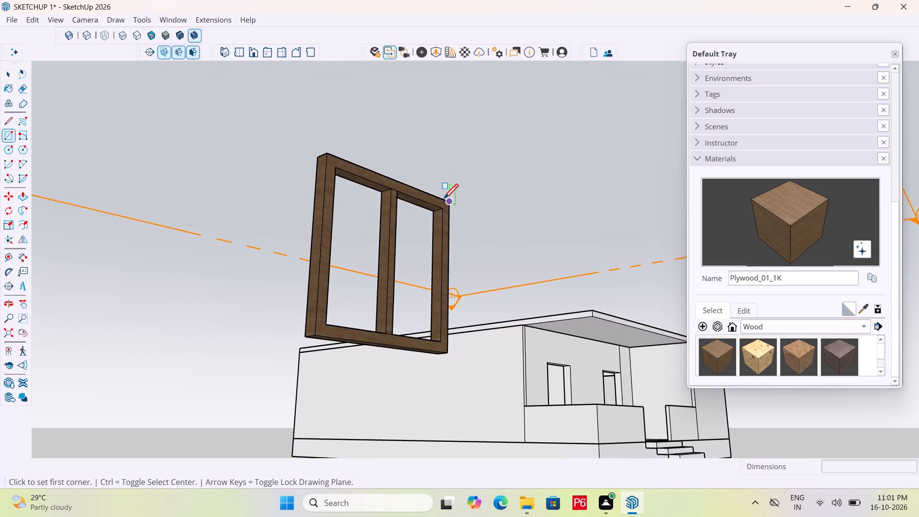
scroll(444, 200, up, 9)
scroll(392, 226, down, 5)
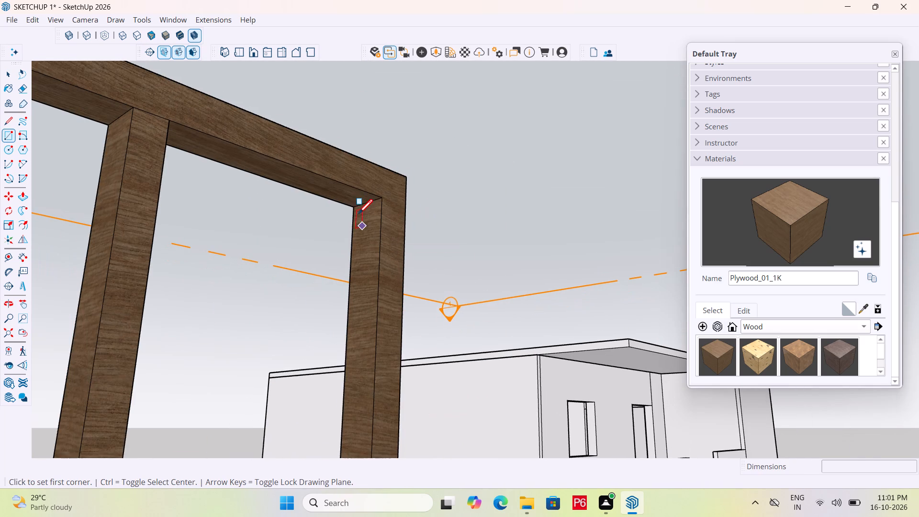
click(361, 204)
scroll(407, 201, down, 4)
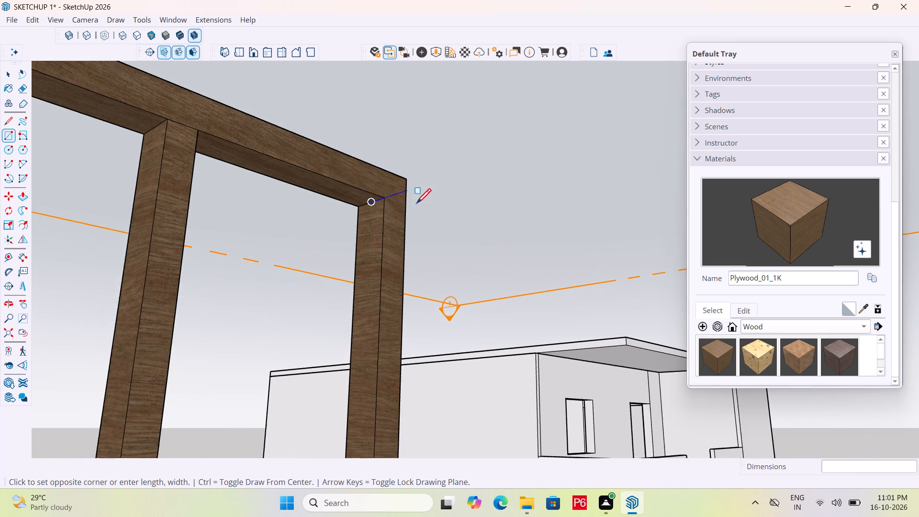
scroll(416, 205, down, 7)
middle_drag(386, 230, 143, 380)
middle_drag(376, 233, 326, 271)
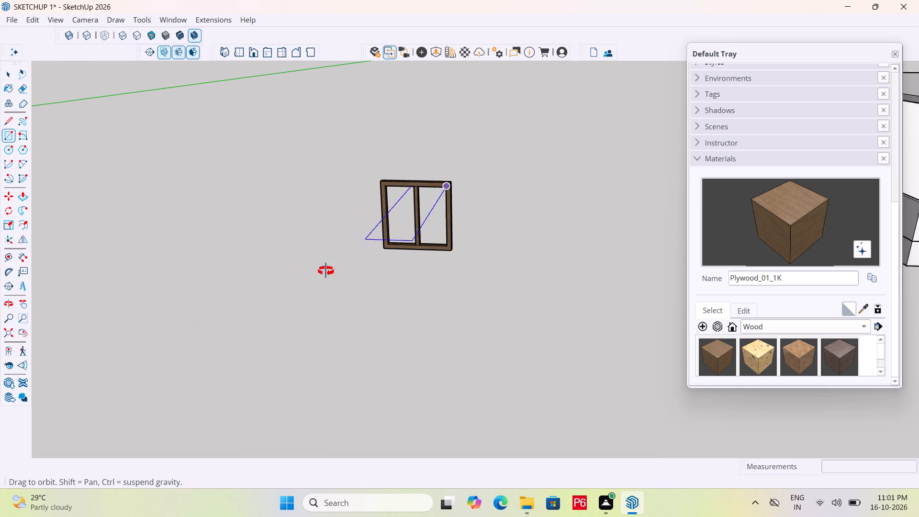
middle_drag(326, 271, 347, 293)
scroll(335, 322, up, 15)
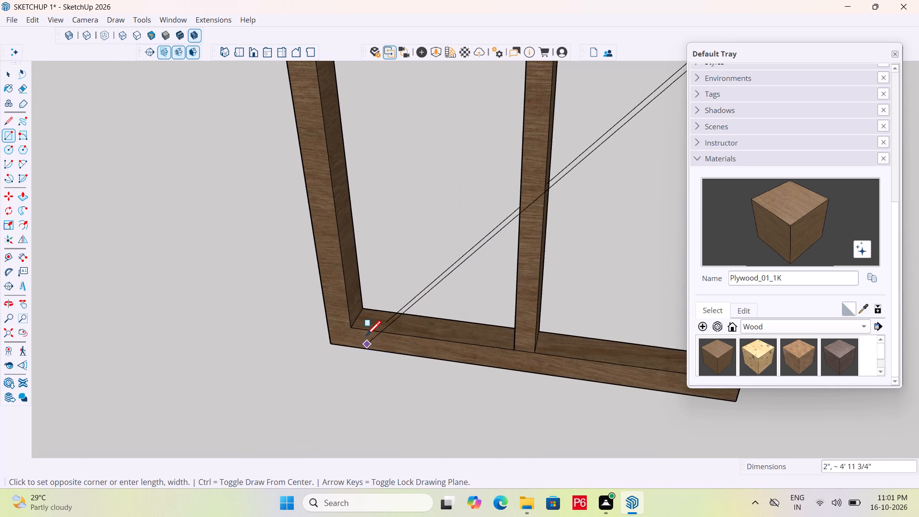
scroll(366, 337, up, 4)
click(352, 302)
scroll(314, 268, down, 7)
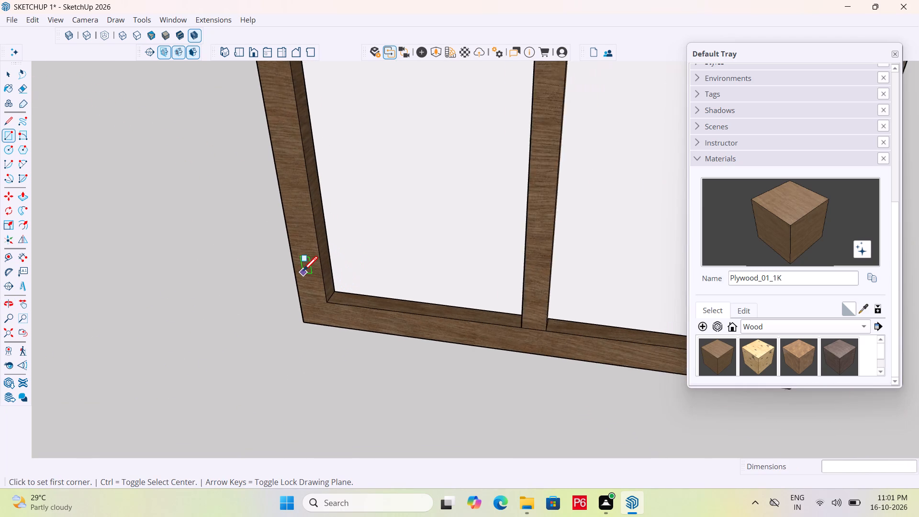
scroll(303, 271, down, 5)
key(Escape)
key(space)
Make the new pane face and its bounding edges into a separate group.
triple_click(375, 218)
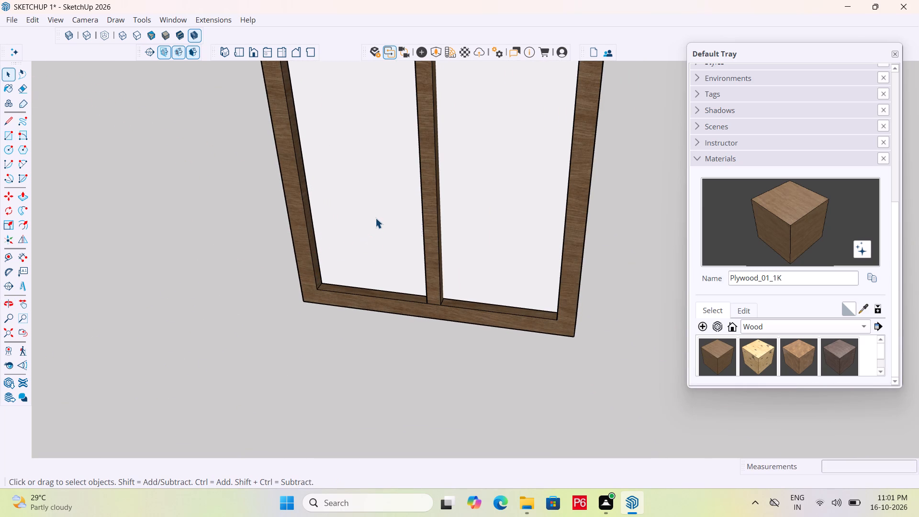
double_click(375, 218)
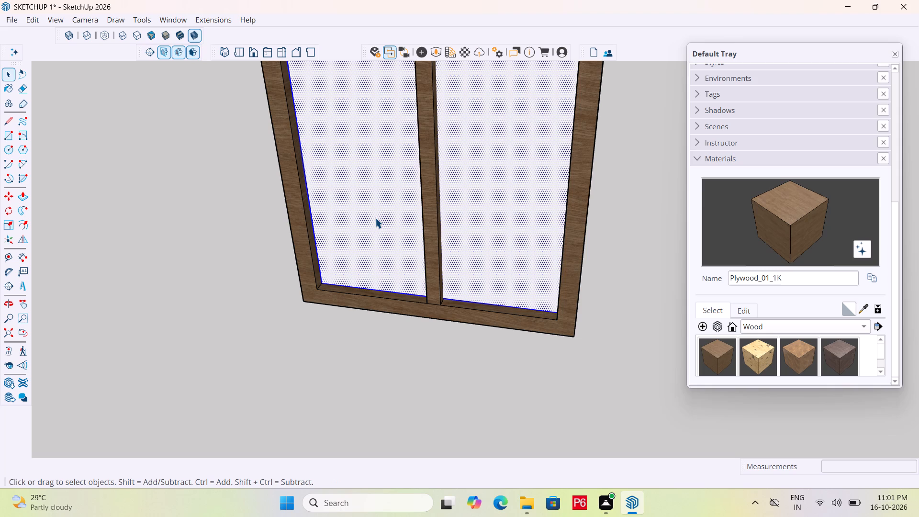
right_click(375, 218)
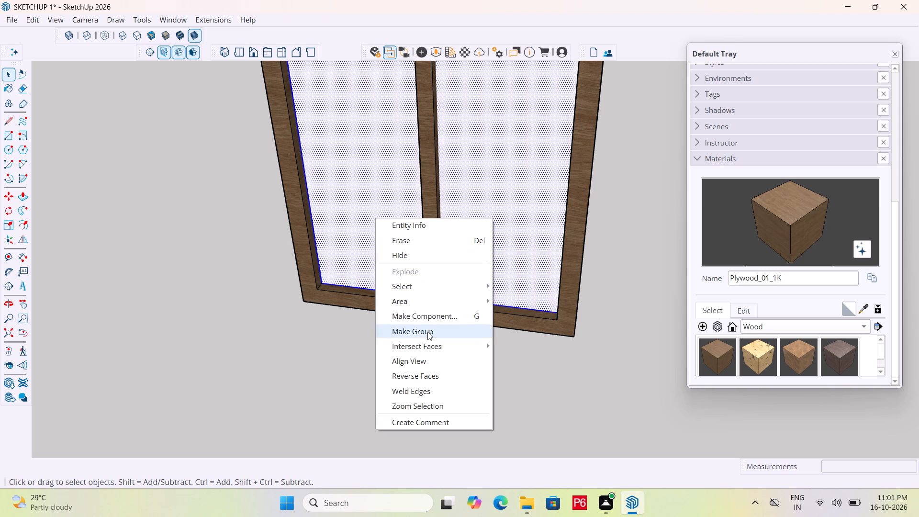
click(427, 332)
click(243, 236)
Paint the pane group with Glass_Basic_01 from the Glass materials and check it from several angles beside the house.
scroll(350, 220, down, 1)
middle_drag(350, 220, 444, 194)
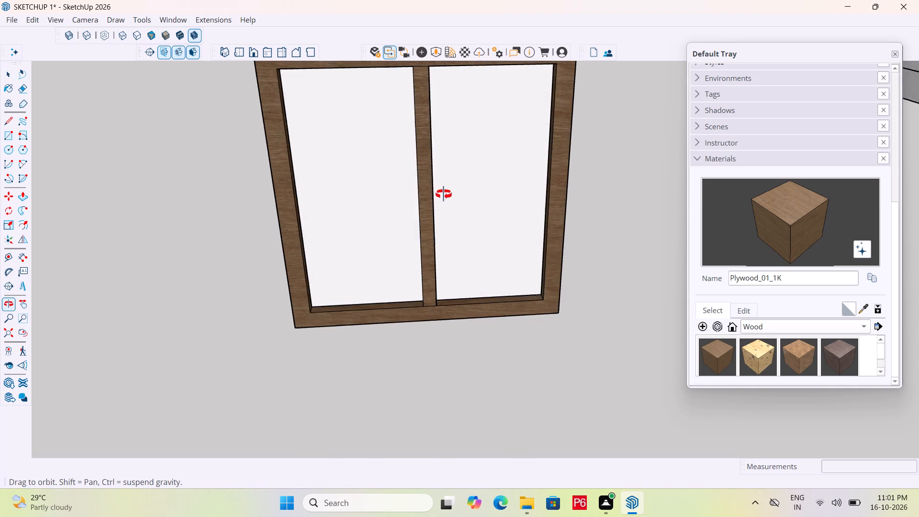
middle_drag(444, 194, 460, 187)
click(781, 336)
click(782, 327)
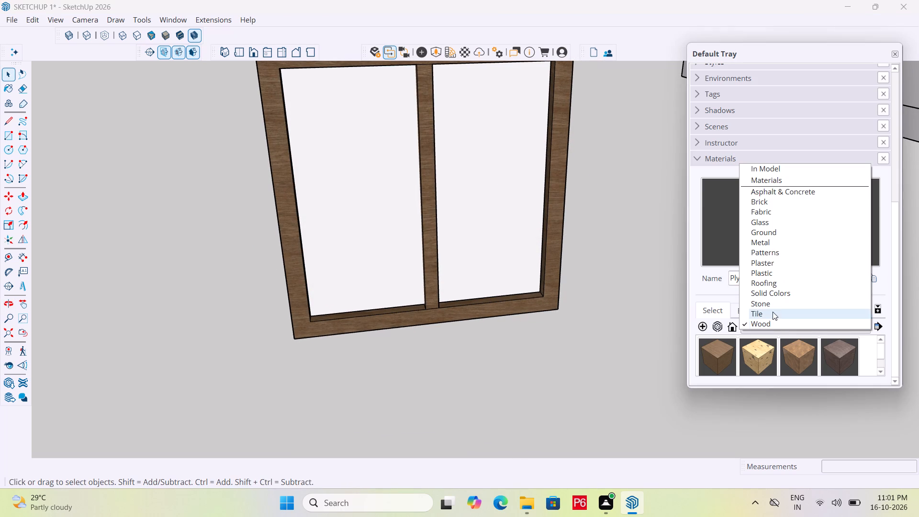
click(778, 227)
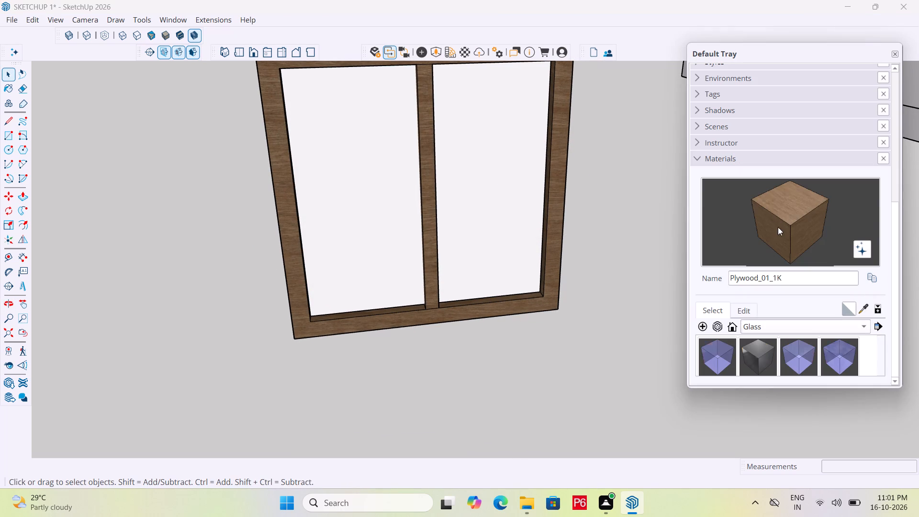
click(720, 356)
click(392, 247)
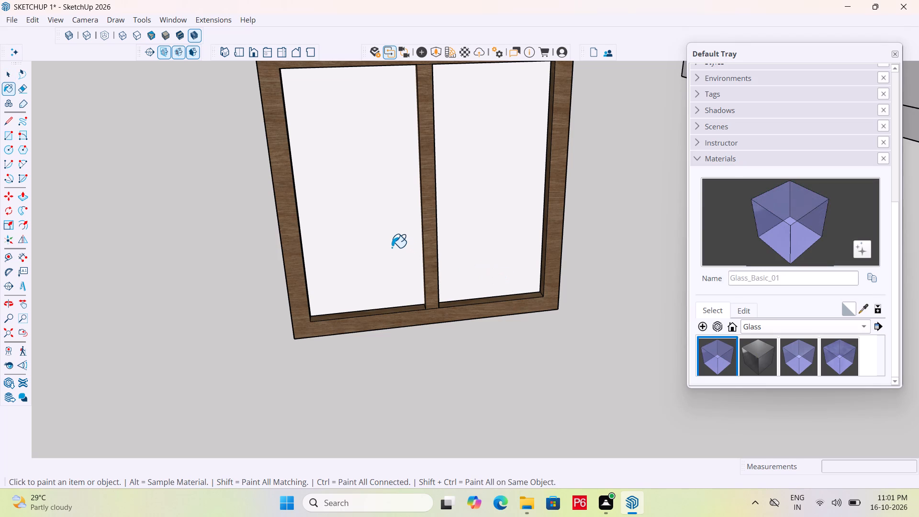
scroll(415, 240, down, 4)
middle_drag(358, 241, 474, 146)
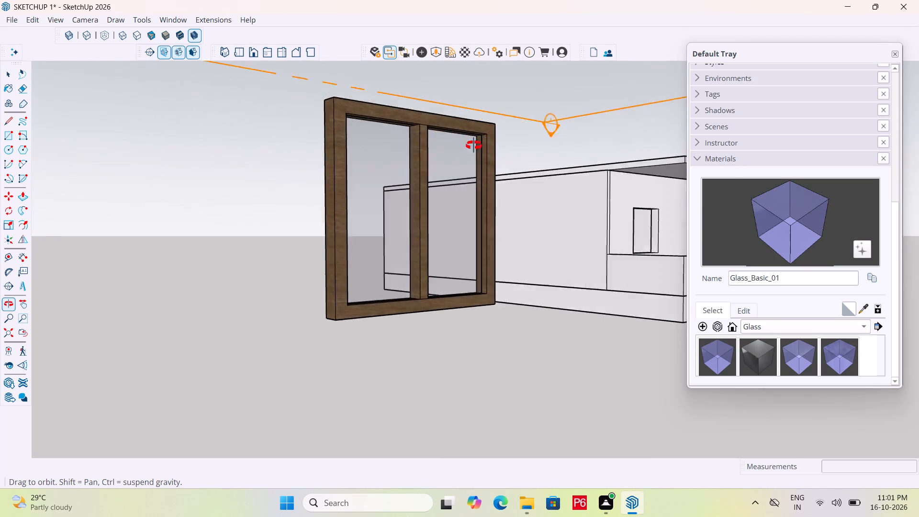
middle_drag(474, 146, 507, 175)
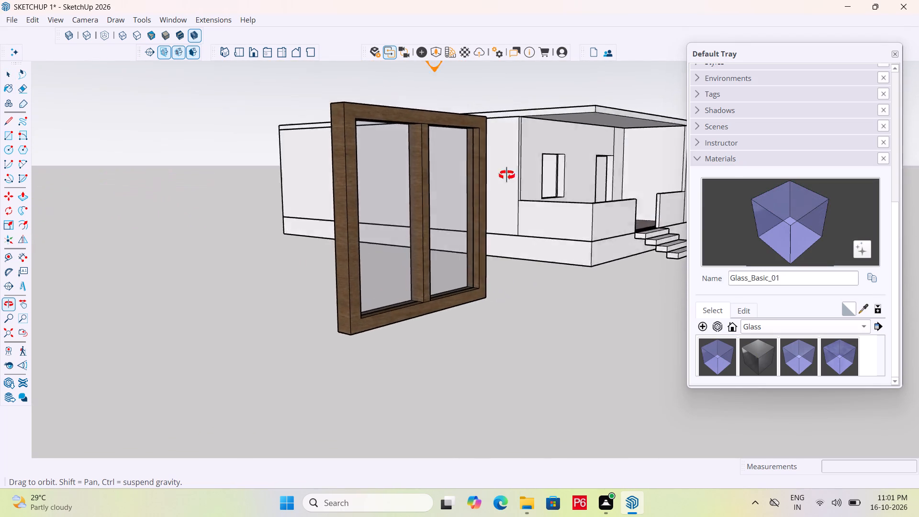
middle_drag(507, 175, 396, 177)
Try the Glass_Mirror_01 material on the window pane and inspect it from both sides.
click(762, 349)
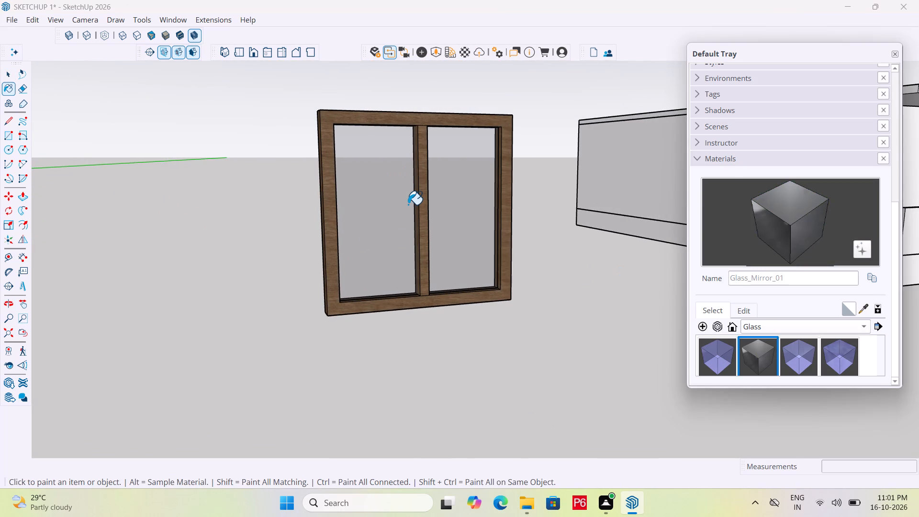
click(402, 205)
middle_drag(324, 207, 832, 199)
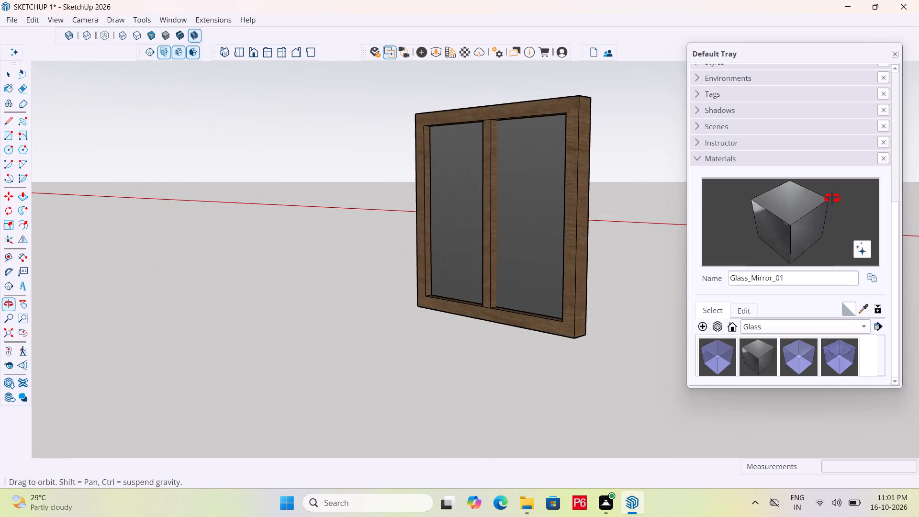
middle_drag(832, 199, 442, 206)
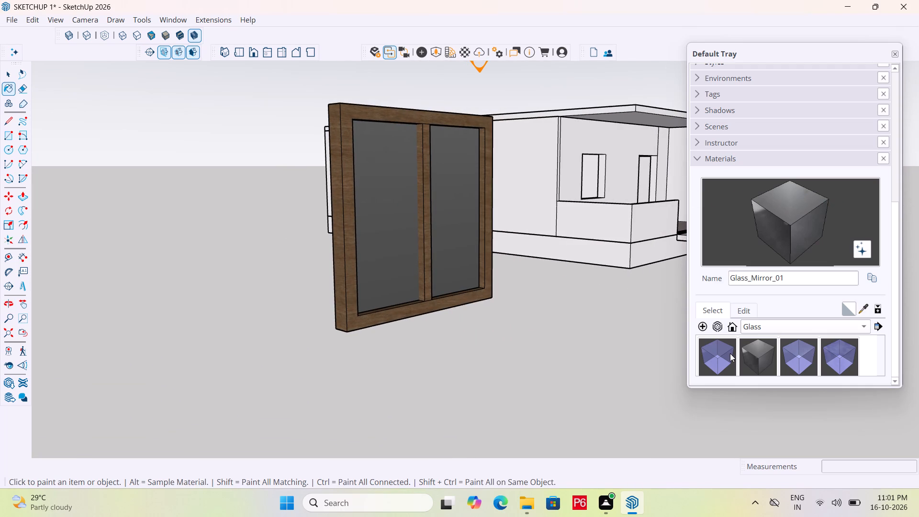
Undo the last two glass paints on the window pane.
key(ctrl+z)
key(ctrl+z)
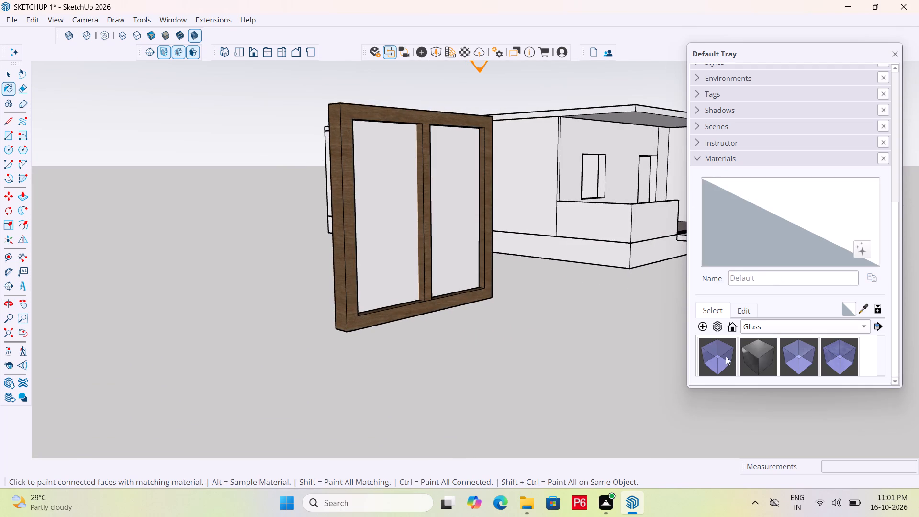
Paint the window pane group with the Glass_Safety_01 material and check its look in the wooden frame.
double_click(792, 355)
click(385, 257)
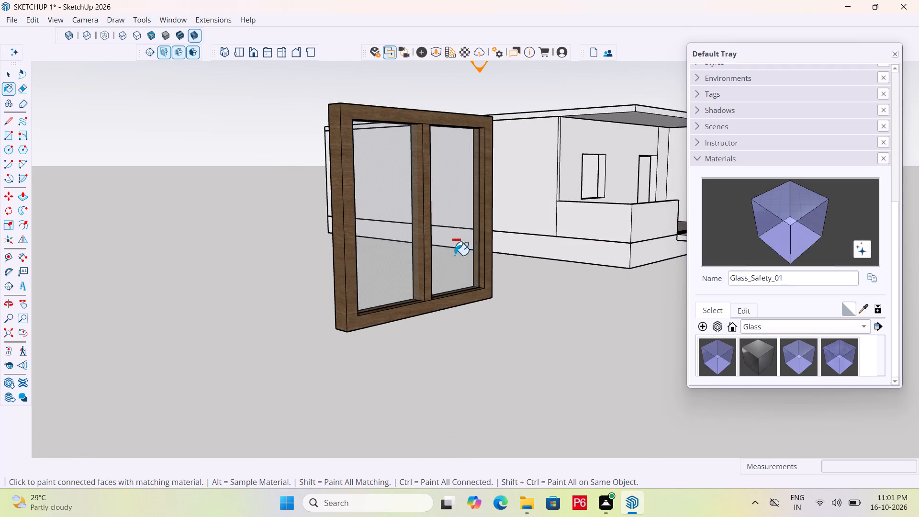
middle_drag(455, 255, 347, 288)
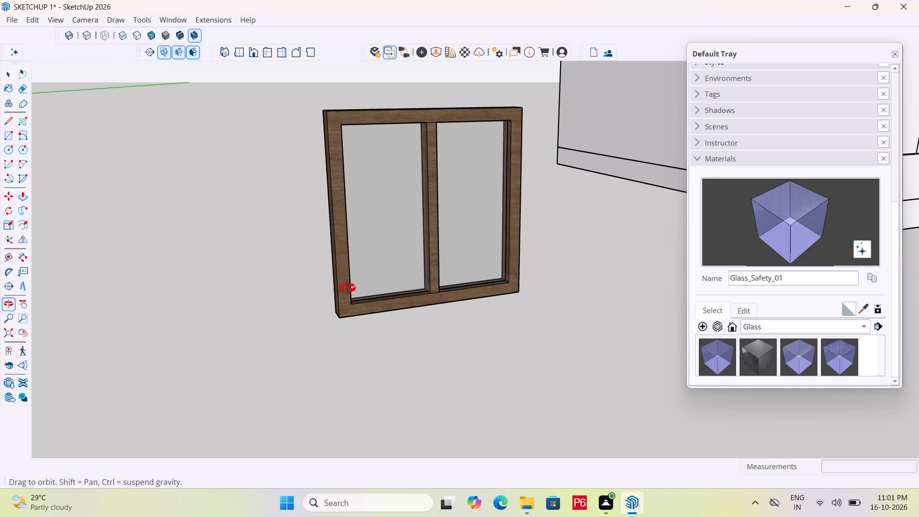
middle_drag(347, 288, 347, 290)
key(space)
click(565, 306)
Select the wooden window frame together with the glass pane and combine them into one group.
scroll(347, 179, down, 5)
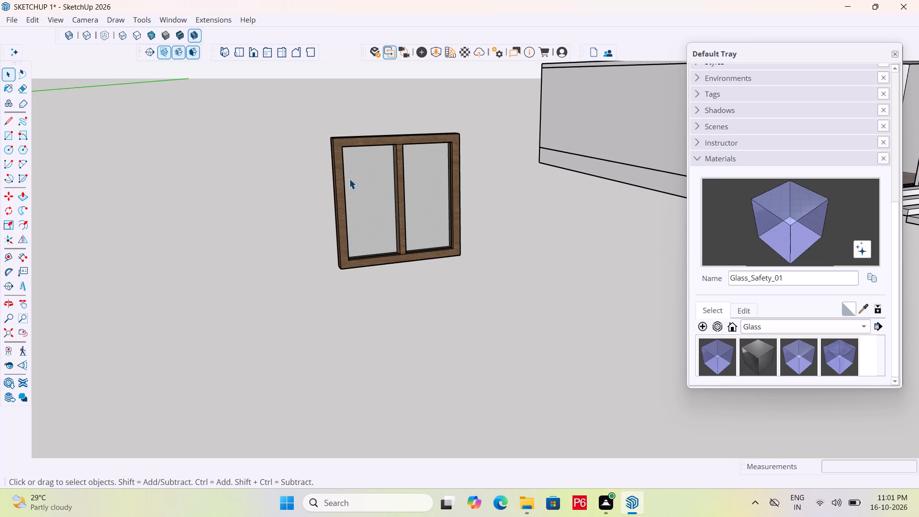
click(343, 182)
click(380, 199)
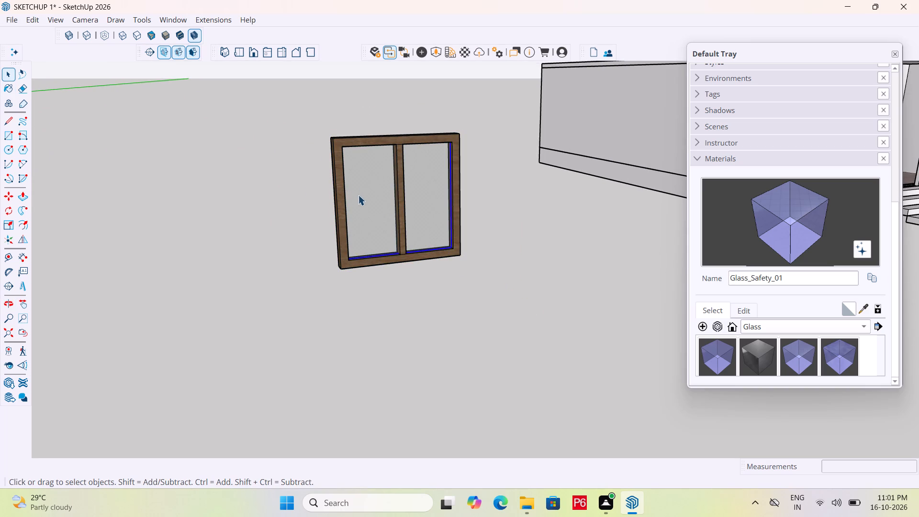
scroll(358, 194, up, 5)
click(370, 213)
scroll(339, 232, down, 3)
click(336, 235)
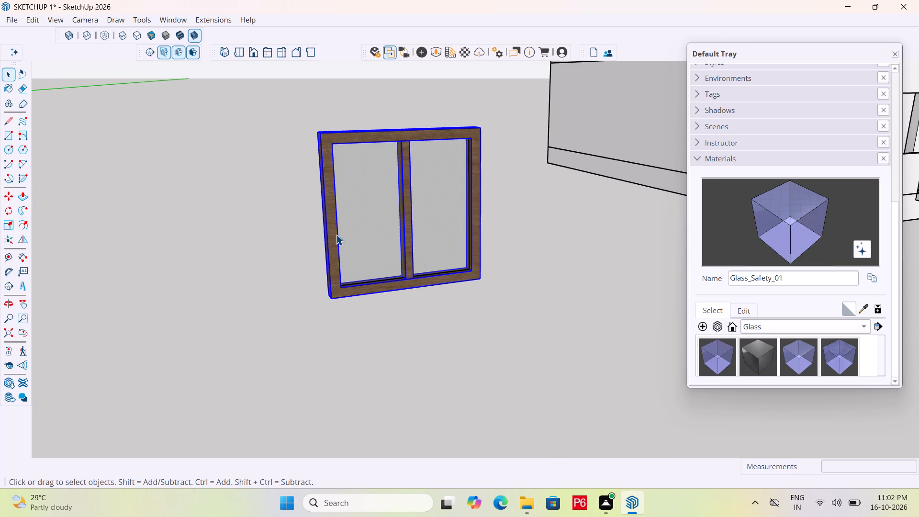
ctrl+click(373, 225)
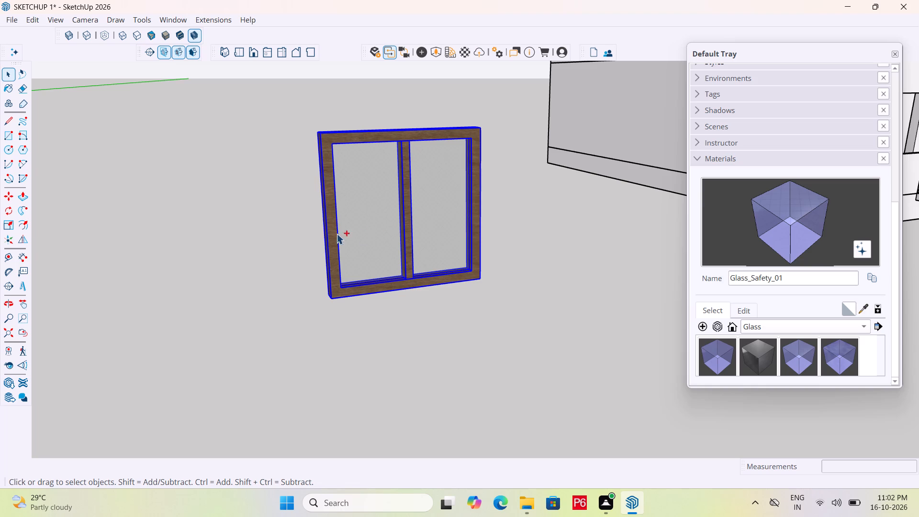
ctrl+click(332, 236)
ctrl+click(359, 233)
right_click(359, 233)
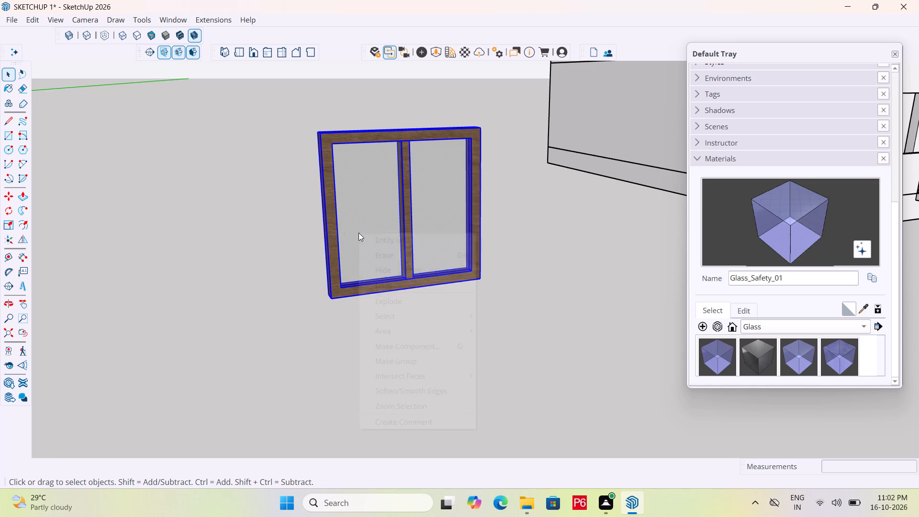
click(410, 360)
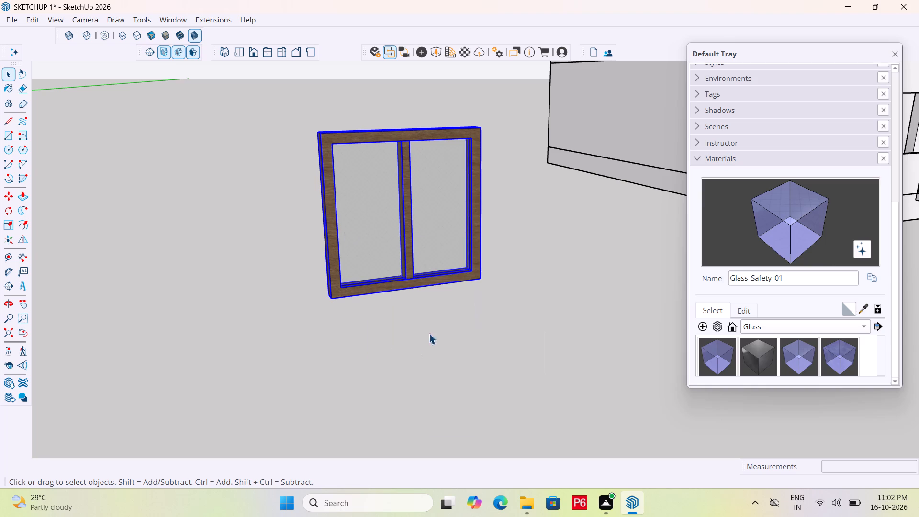
Deselect the finished window group and examine it together with the house from several sides.
click(537, 279)
scroll(412, 235, down, 2)
click(412, 236)
middle_drag(343, 220, 445, 253)
scroll(382, 242, down, 7)
scroll(341, 236, down, 6)
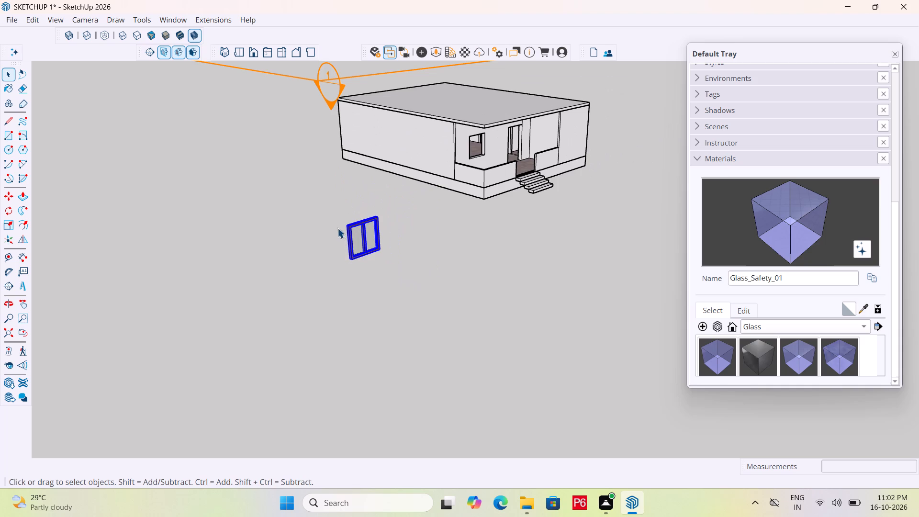
middle_drag(616, 178, 675, 171)
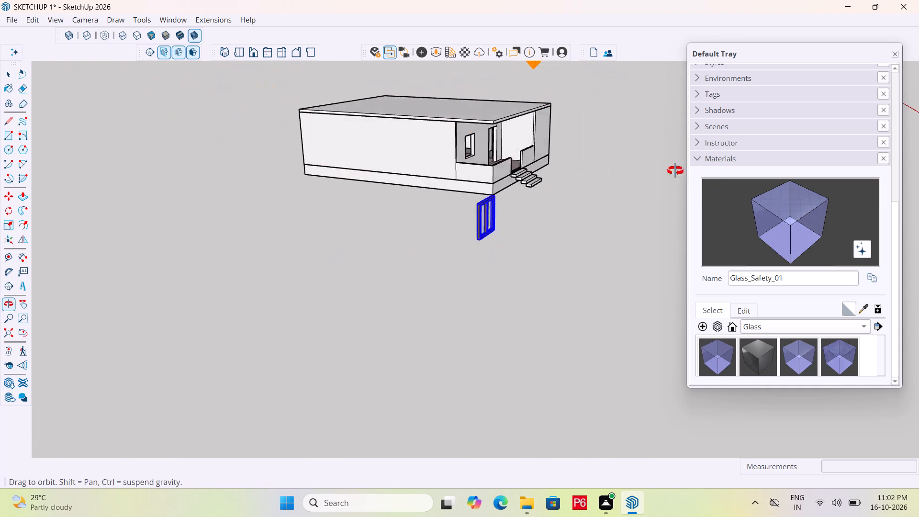
middle_drag(675, 171, 414, 141)
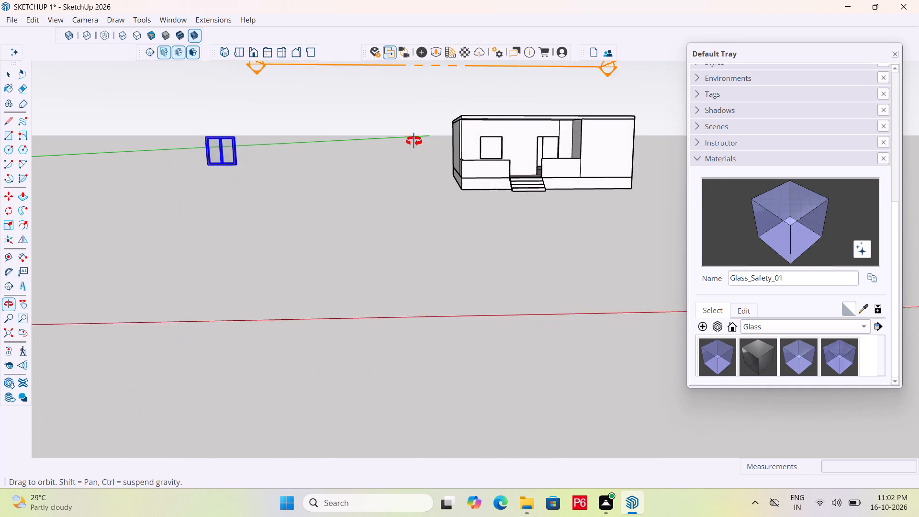
middle_drag(414, 141, 498, 281)
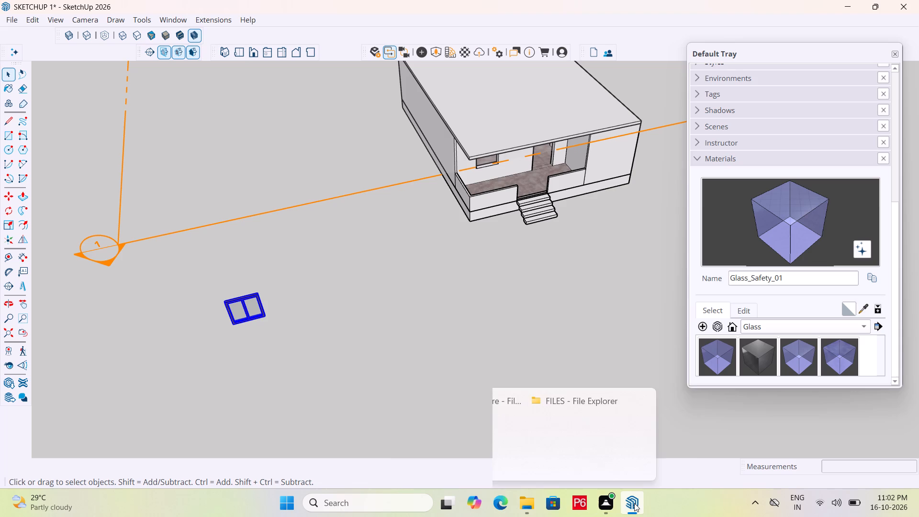
Open the SKETCHUP 1 house plan image from the FILES folder, look over the layout and close it.
click(532, 506)
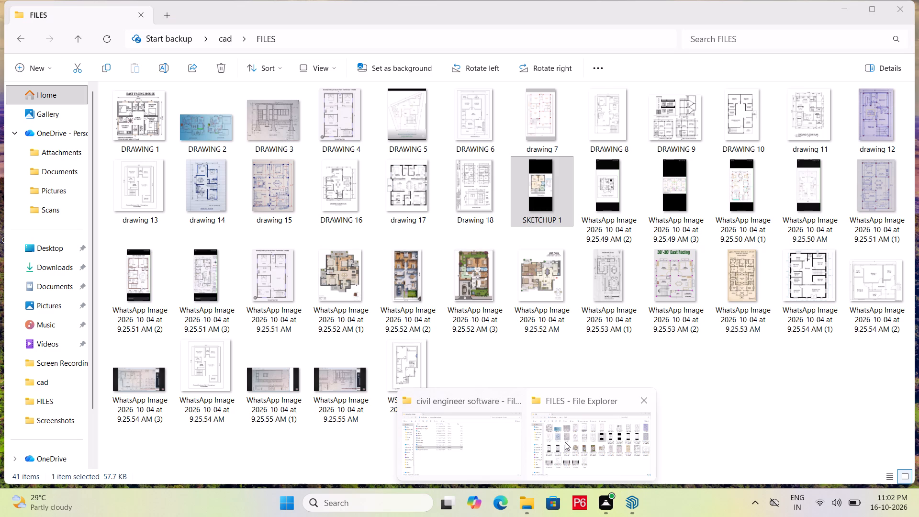
double_click(565, 442)
double_click(550, 214)
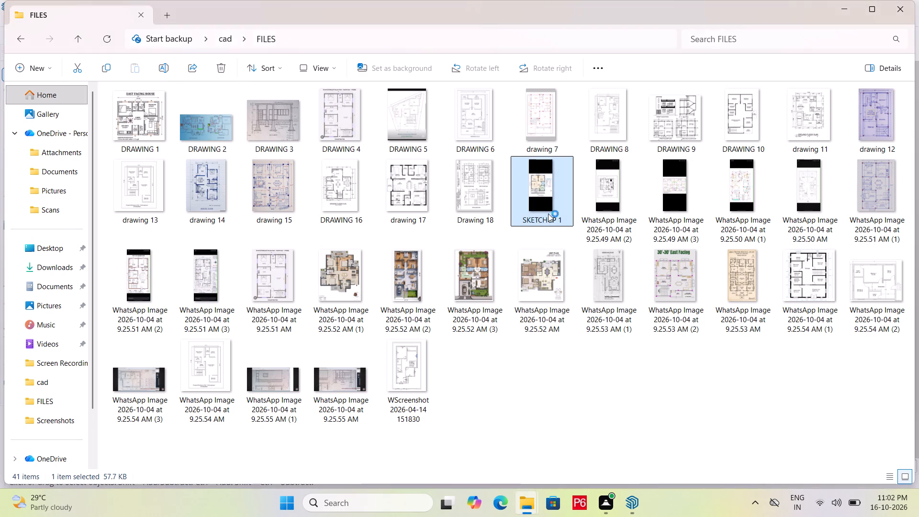
scroll(336, 203, up, 6)
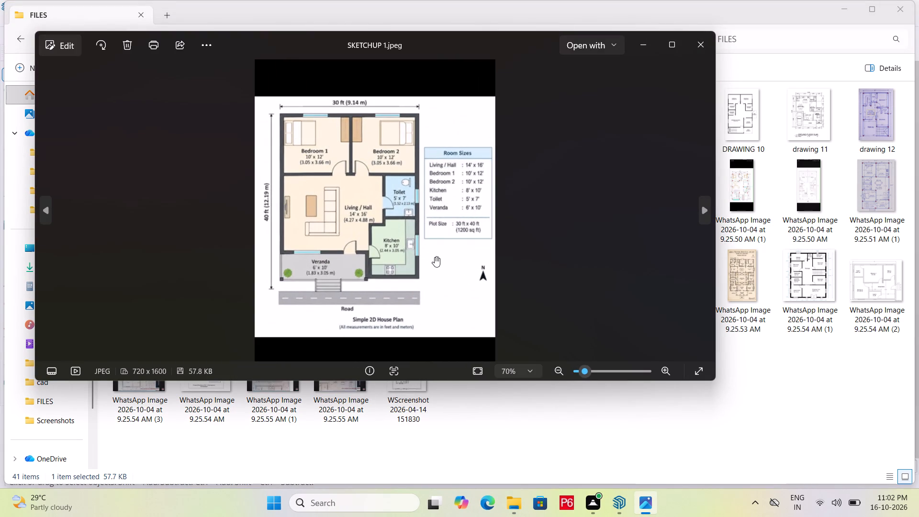
scroll(485, 192, down, 3)
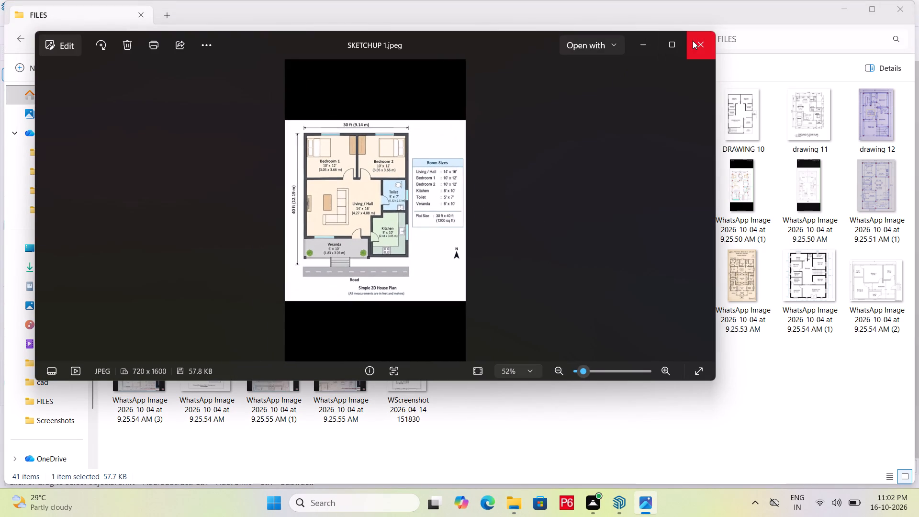
click(693, 41)
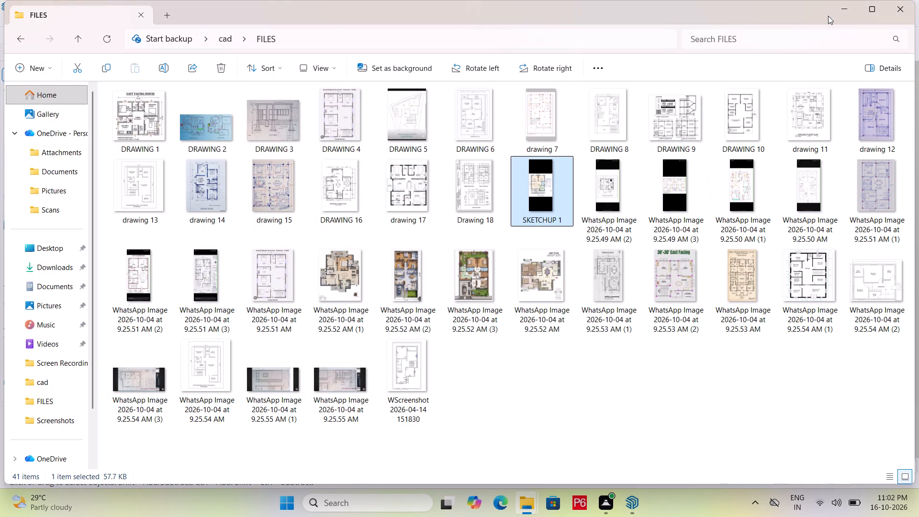
Reopen the SKETCHUP 1 plan image and place it beside the model, giving the model the wider share of the screen.
double_click(553, 203)
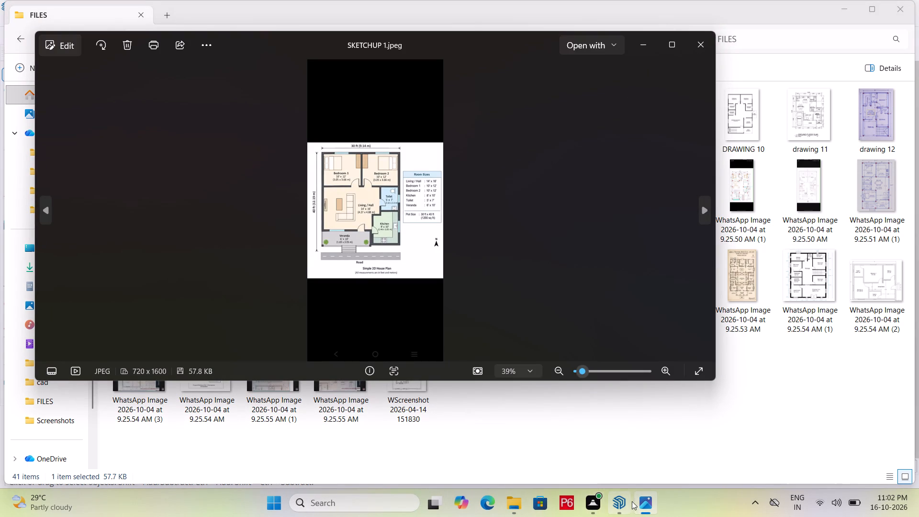
click(616, 508)
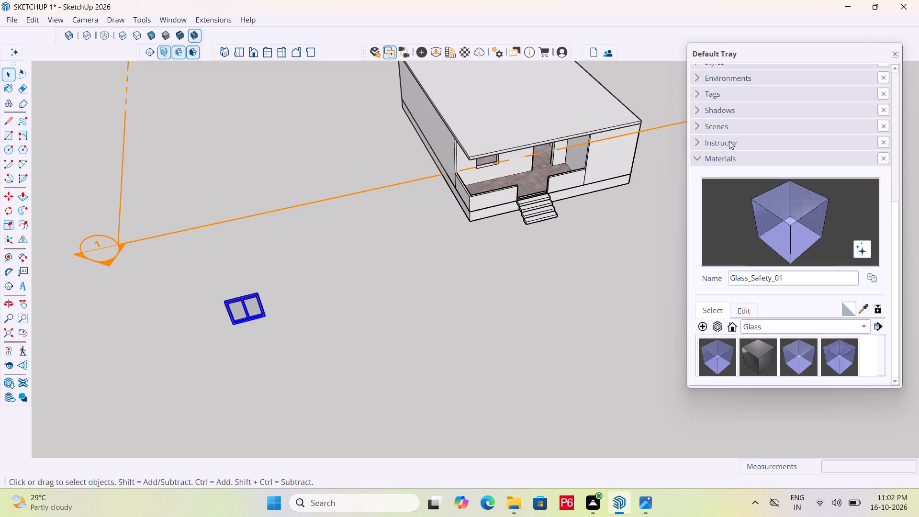
click(840, 32)
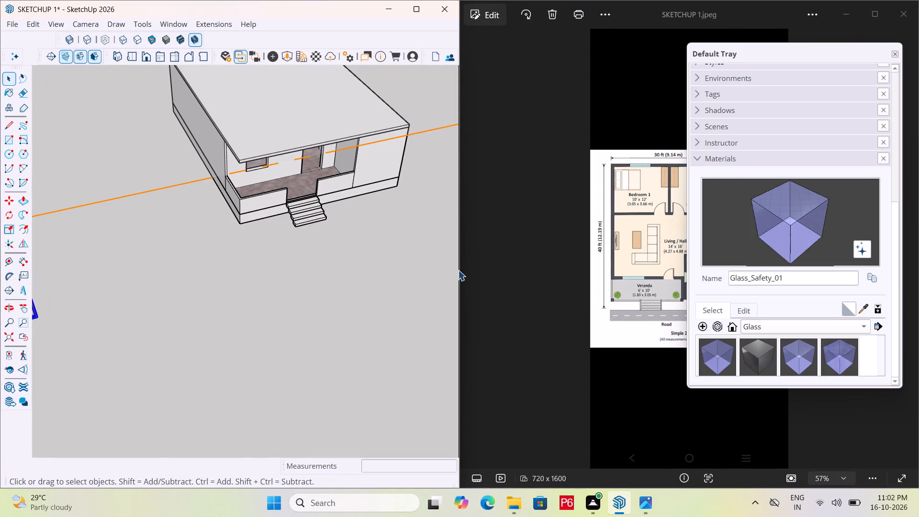
click(464, 295)
drag(459, 295, 515, 304)
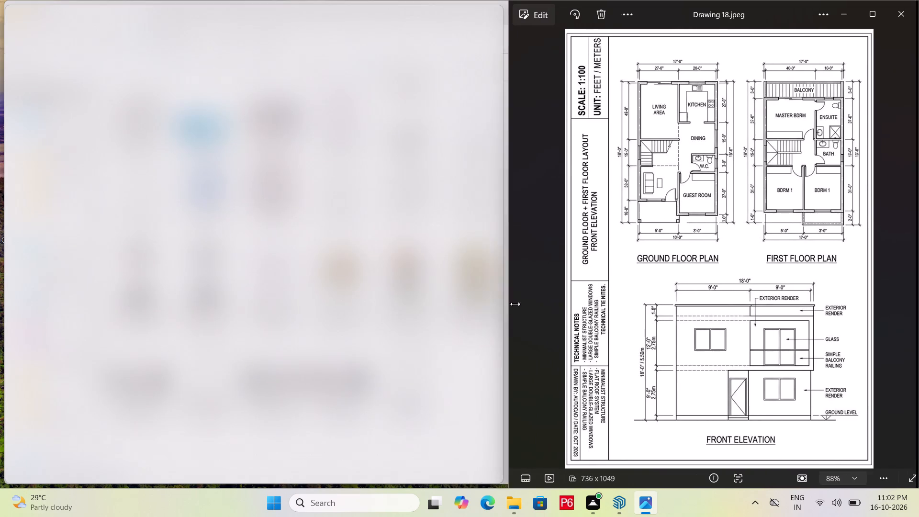
drag(515, 304, 794, 311)
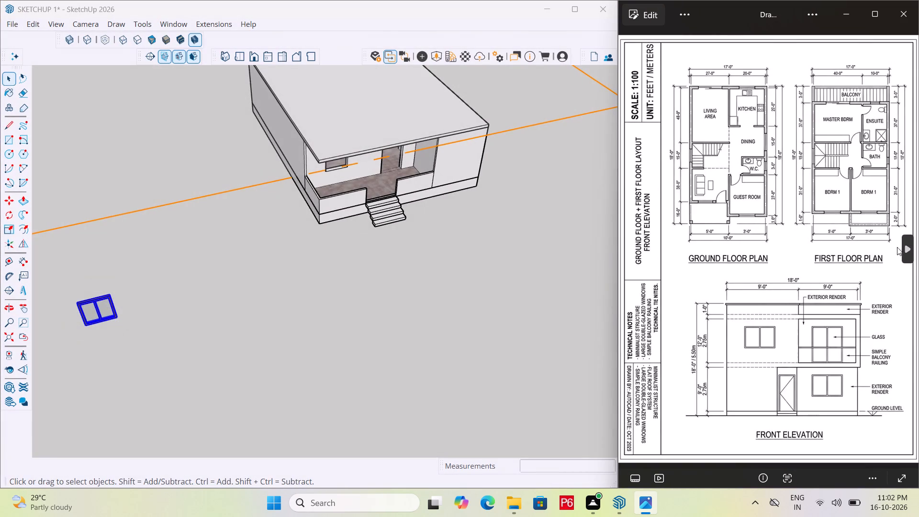
double_click(903, 249)
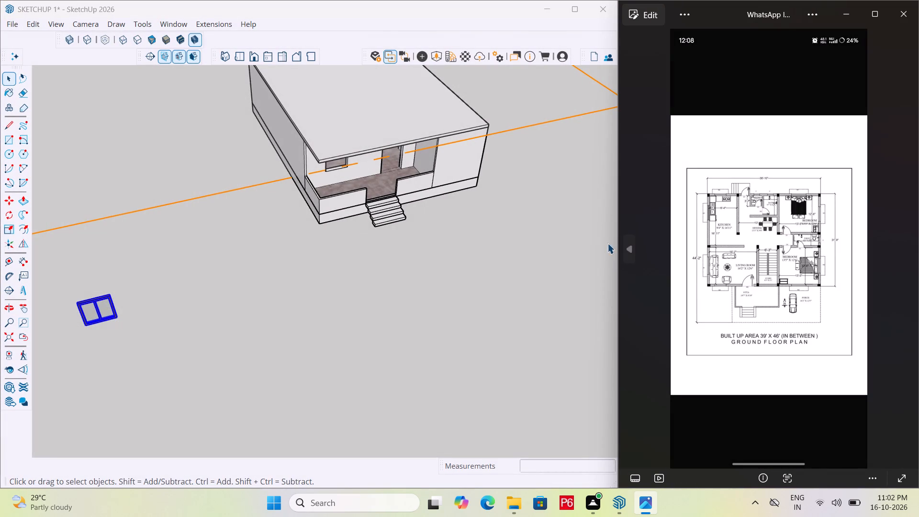
click(628, 247)
scroll(725, 274, up, 6)
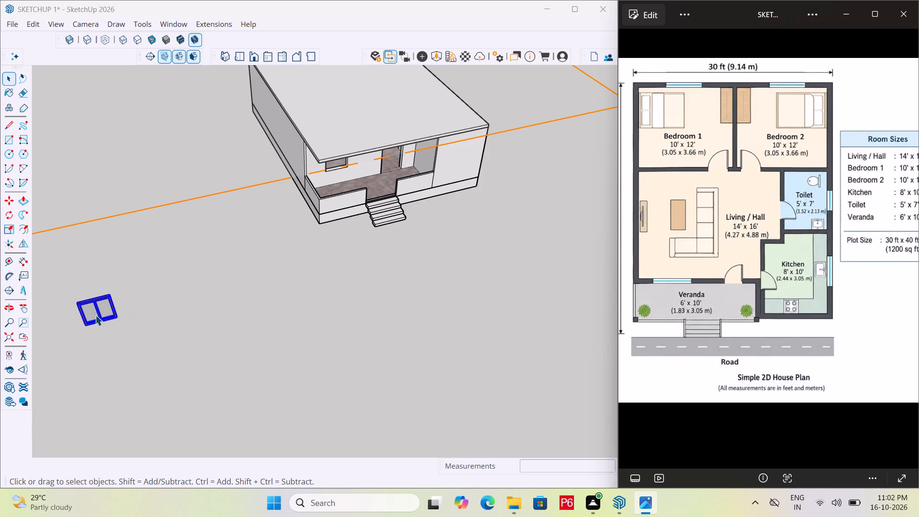
Close the Default Tray covering the plan and enlarge the plan image so the room layout and window positions are readable.
key(Escape)
click(344, 306)
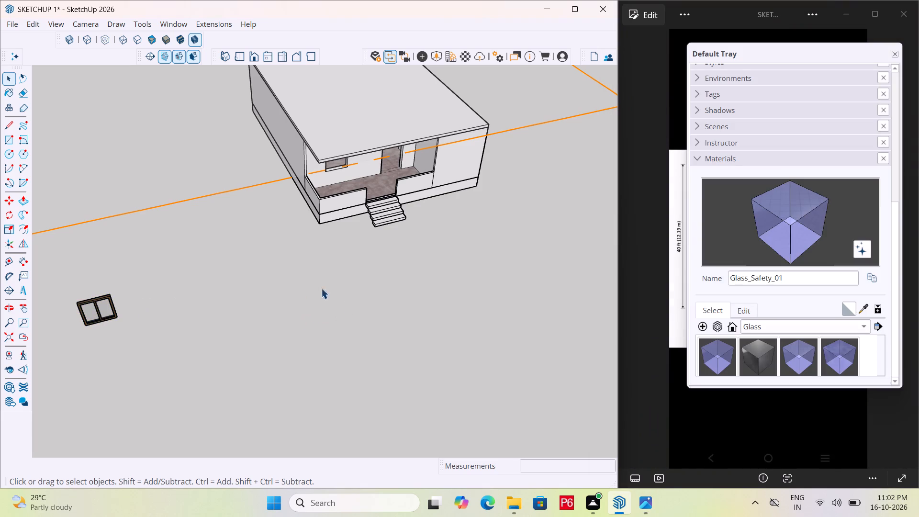
click(894, 53)
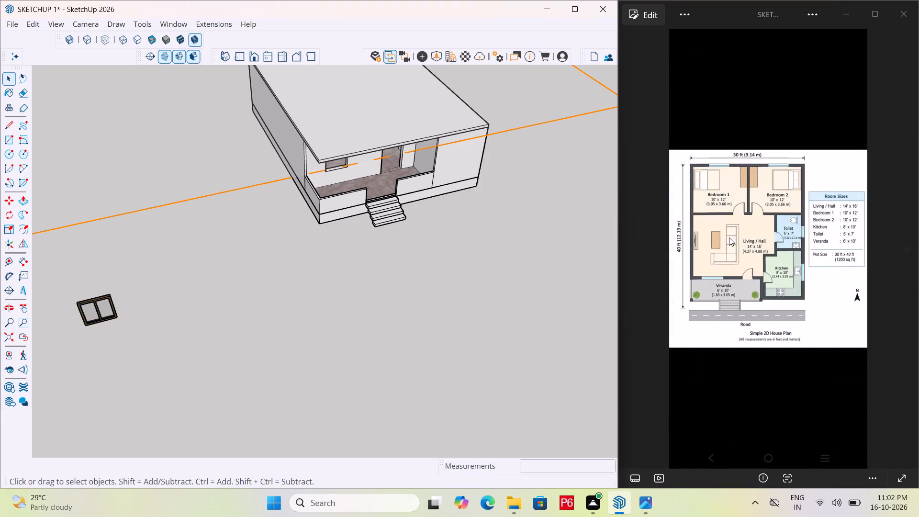
scroll(729, 237, up, 5)
middle_drag(714, 239, 816, 241)
scroll(747, 227, up, 4)
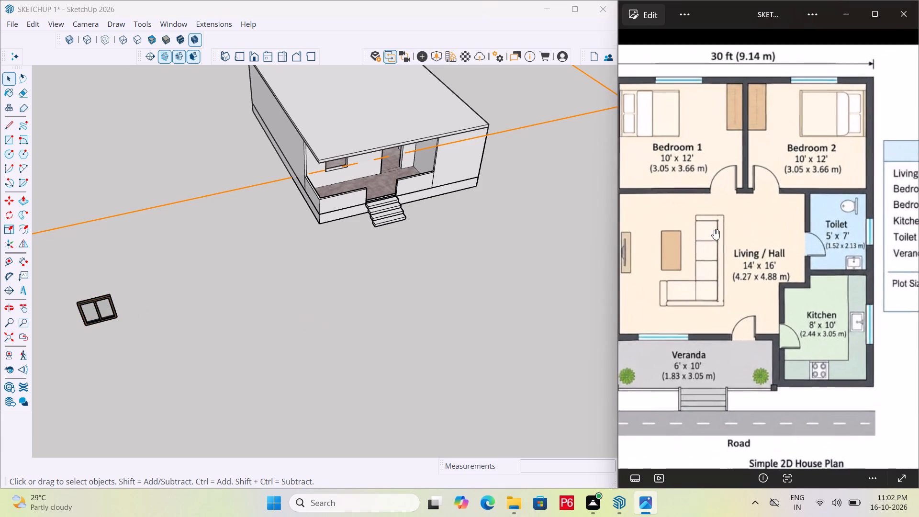
middle_drag(731, 232, 752, 226)
scroll(753, 226, down, 1)
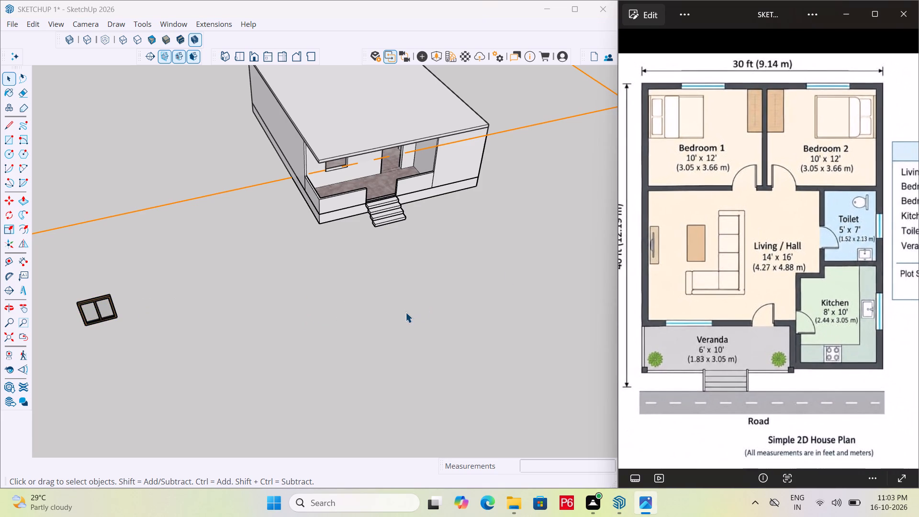
Compare the house model with the plan, examining the veranda front and the kitchen-side wall.
click(404, 312)
middle_drag(485, 183, 400, 196)
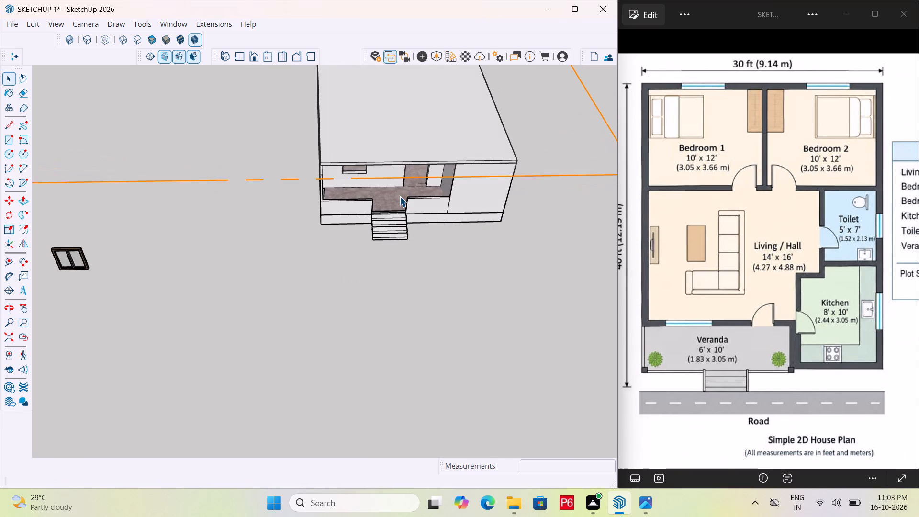
middle_drag(428, 248, 422, 206)
scroll(255, 244, down, 1)
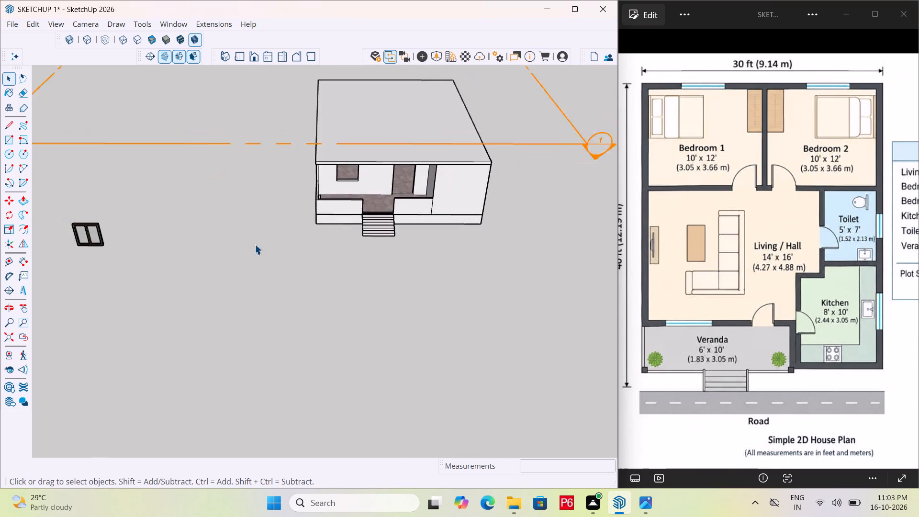
scroll(255, 244, down, 2)
middle_drag(473, 221, 234, 211)
scroll(434, 242, up, 1)
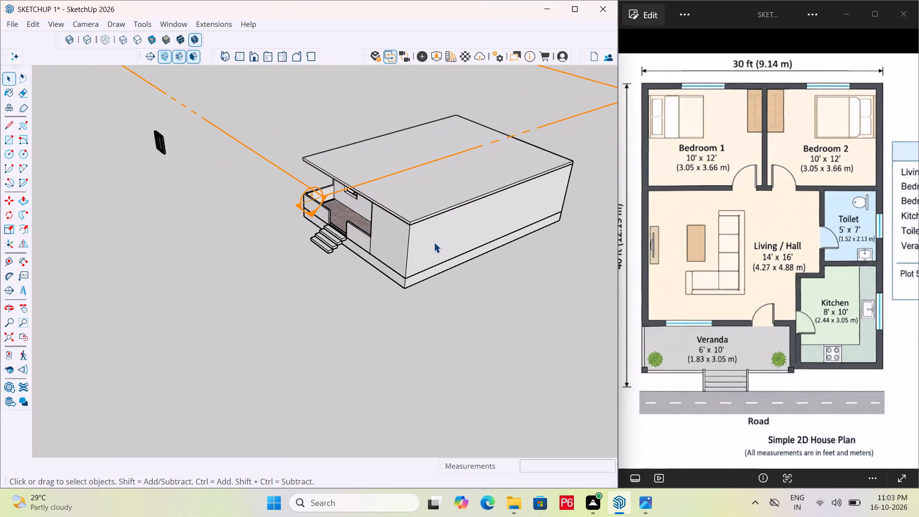
middle_drag(318, 229, 506, 277)
scroll(435, 183, down, 6)
scroll(352, 225, down, 3)
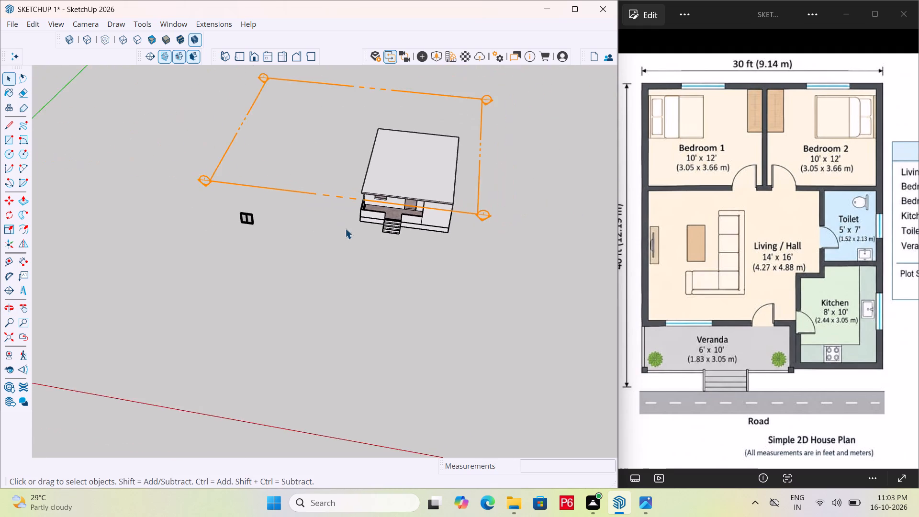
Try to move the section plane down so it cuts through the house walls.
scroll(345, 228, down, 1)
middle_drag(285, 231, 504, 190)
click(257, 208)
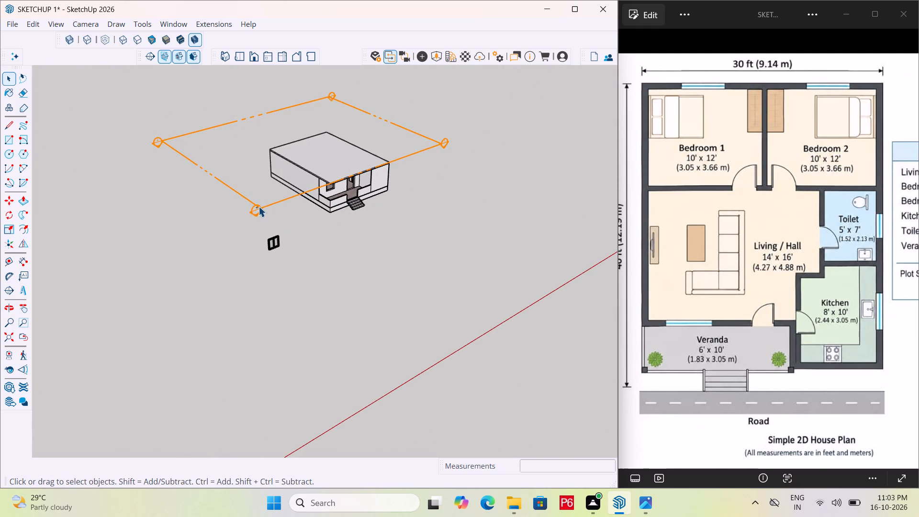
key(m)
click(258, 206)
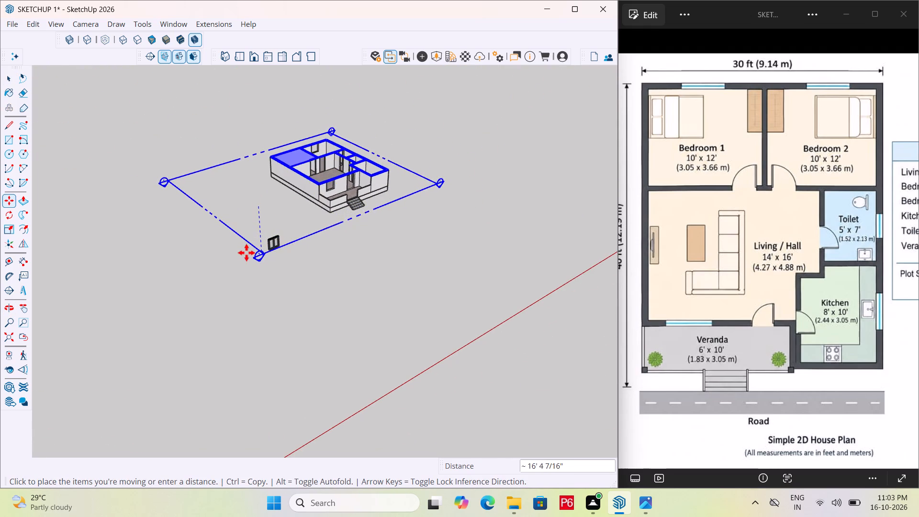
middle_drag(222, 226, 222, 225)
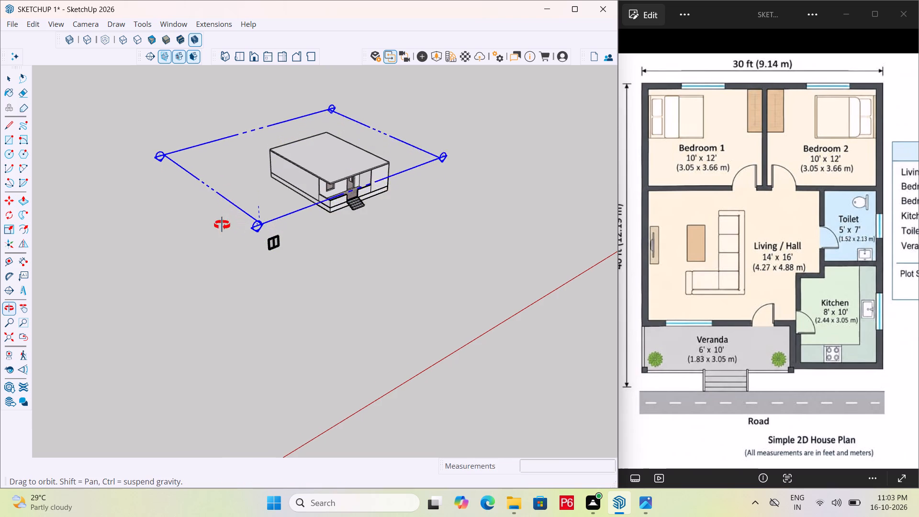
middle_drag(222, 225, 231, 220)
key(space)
Delete the section plane surrounding the house.
middle_drag(207, 230, 731, 185)
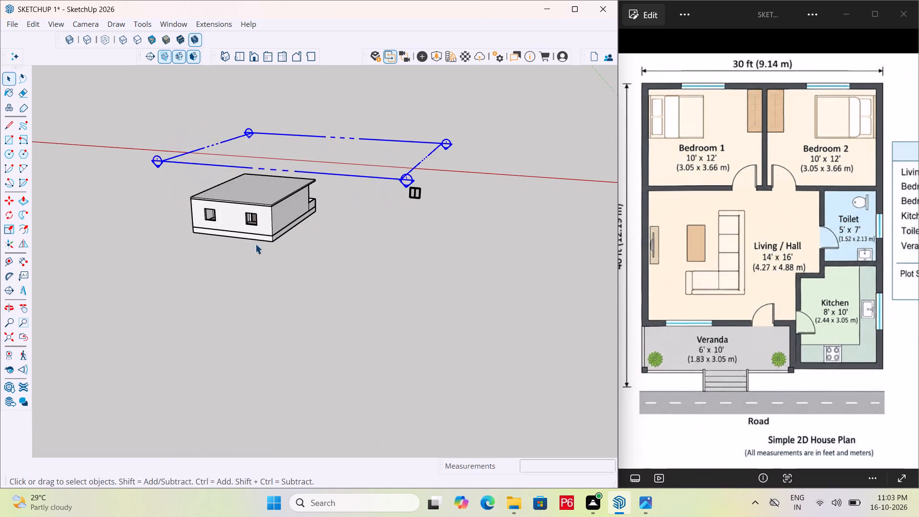
middle_drag(255, 244, 86, 263)
middle_drag(486, 244, 46, 267)
middle_drag(481, 225, 142, 221)
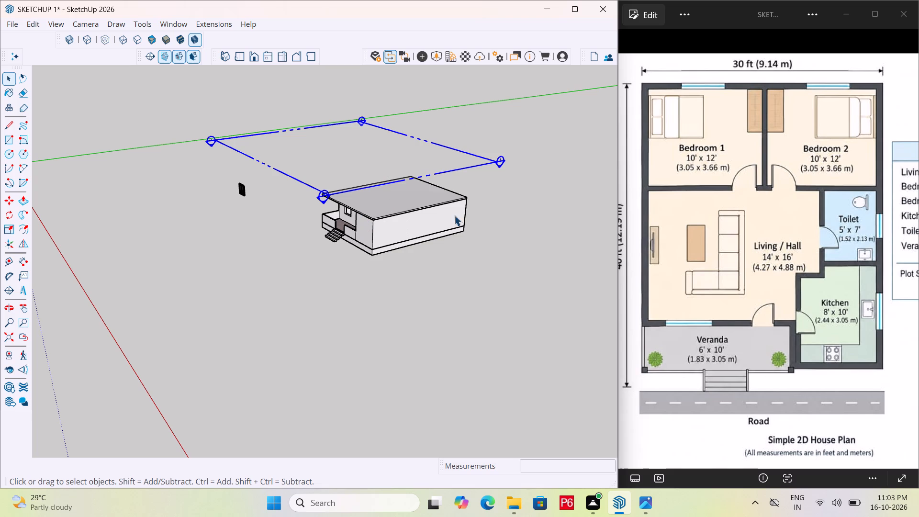
key(Escape)
click(500, 214)
click(320, 196)
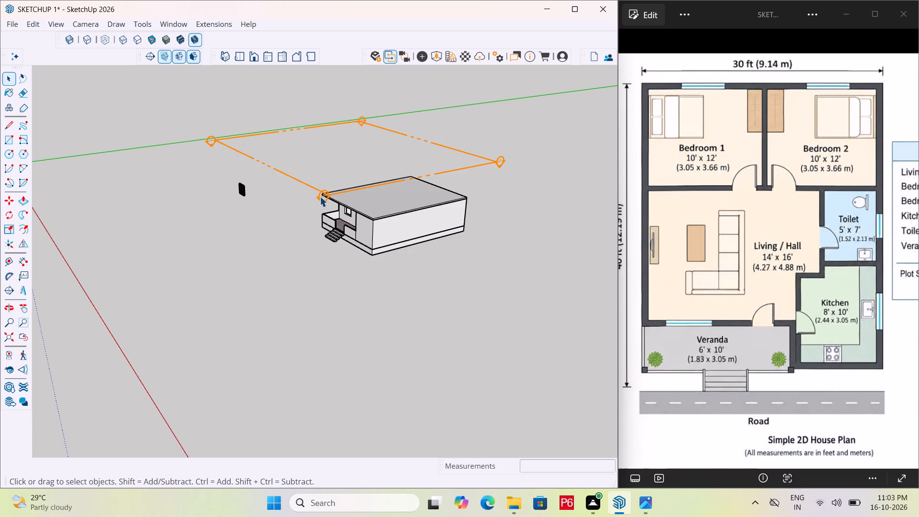
key(Delete)
Move the roof slab off the walls, out past the living hall's side wall, and inspect the uncovered rooms.
click(342, 200)
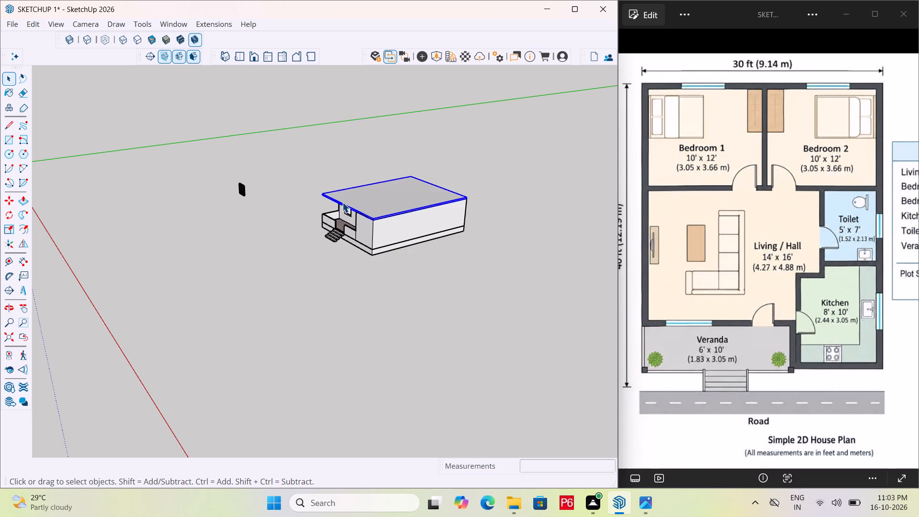
key(m)
scroll(367, 239, up, 10)
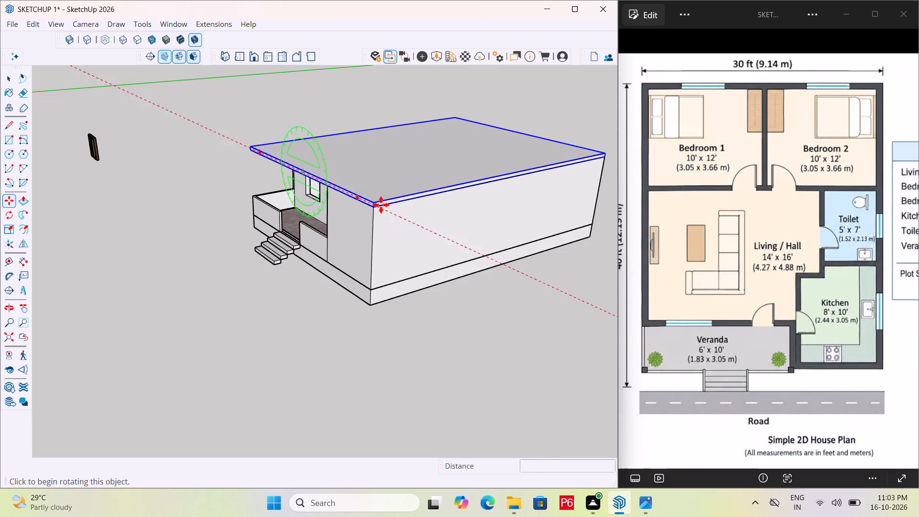
scroll(374, 212, up, 5)
click(376, 205)
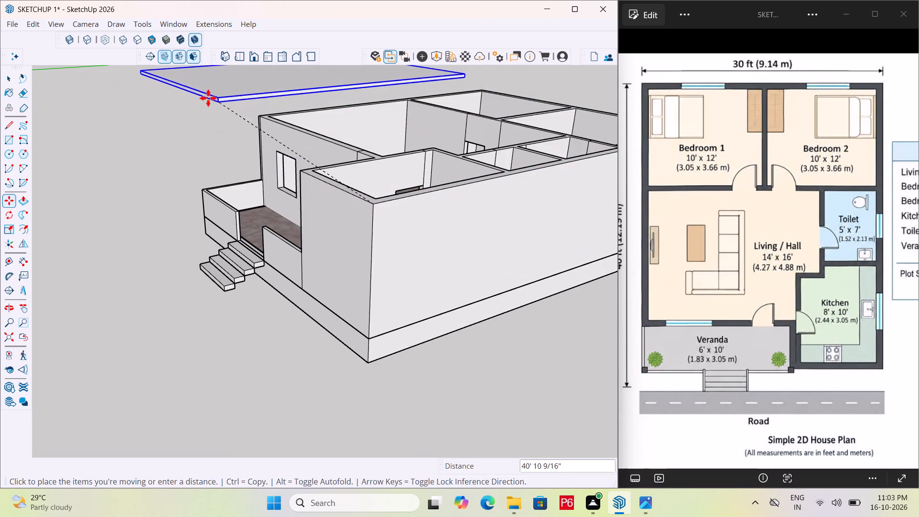
click(206, 120)
middle_drag(316, 174, 475, 338)
scroll(314, 201, down, 1)
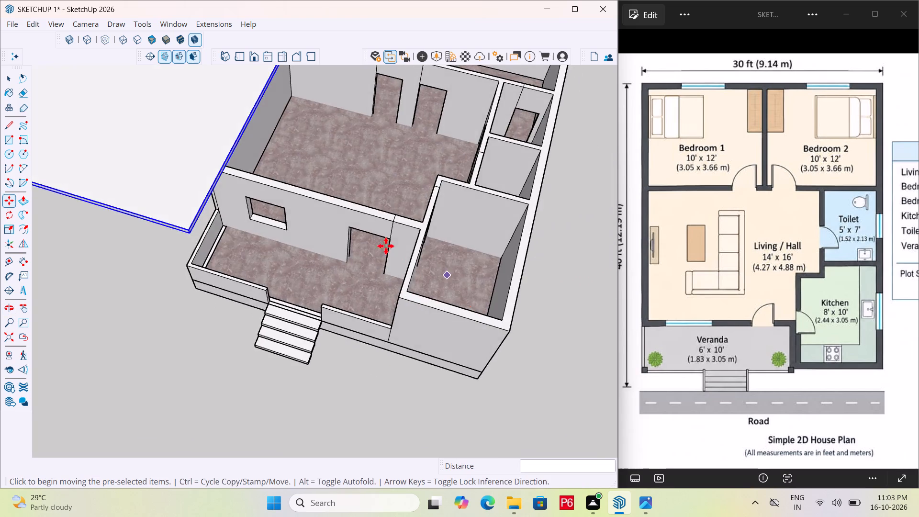
scroll(314, 239, down, 6)
middle_drag(296, 265, 760, 239)
middle_drag(235, 172, 375, 176)
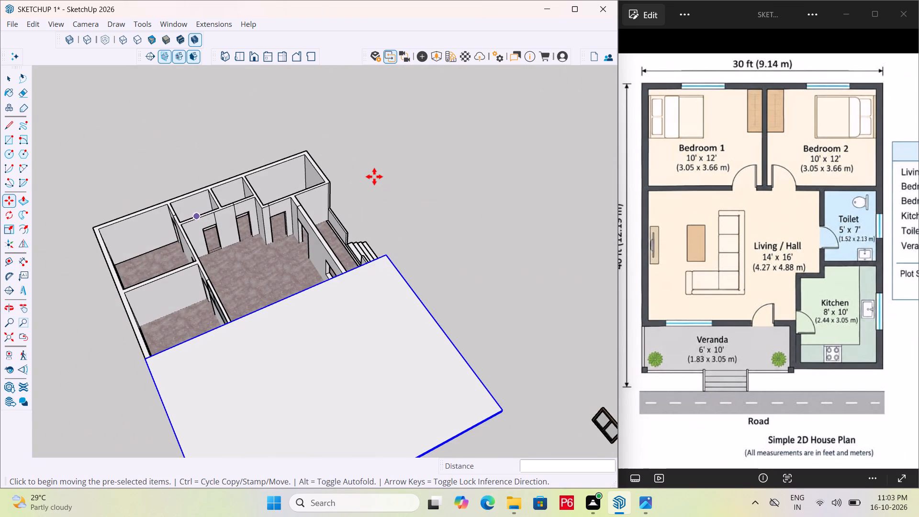
Save the house model.
key(ctrl+s)
key(ctrl+s)
key(ctrl+s)
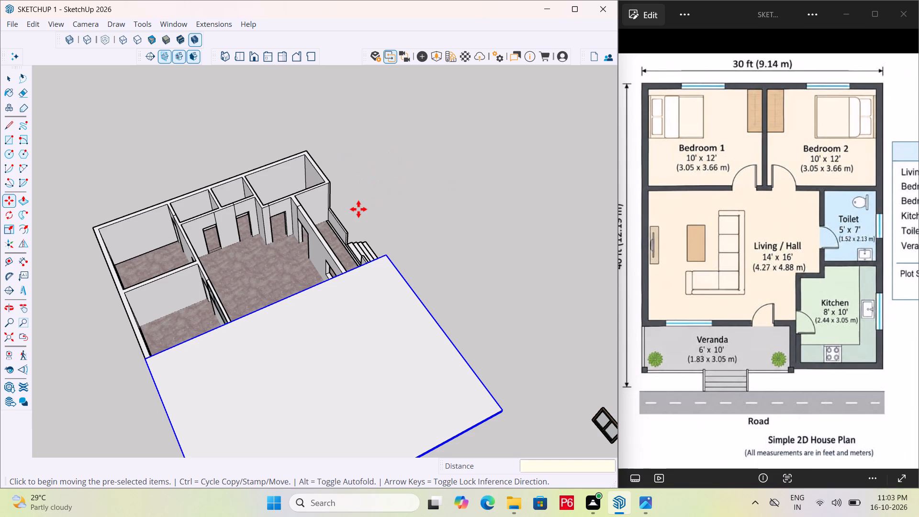
key(ctrl+s)
key(ctrl+s)
key(ctrl+s)
Open the house walls for editing and place a vertical guide on the kitchen's outer wall, about 3' 6" from the toilet-side inner corner.
scroll(215, 198, up, 8)
middle_drag(191, 190, 156, 197)
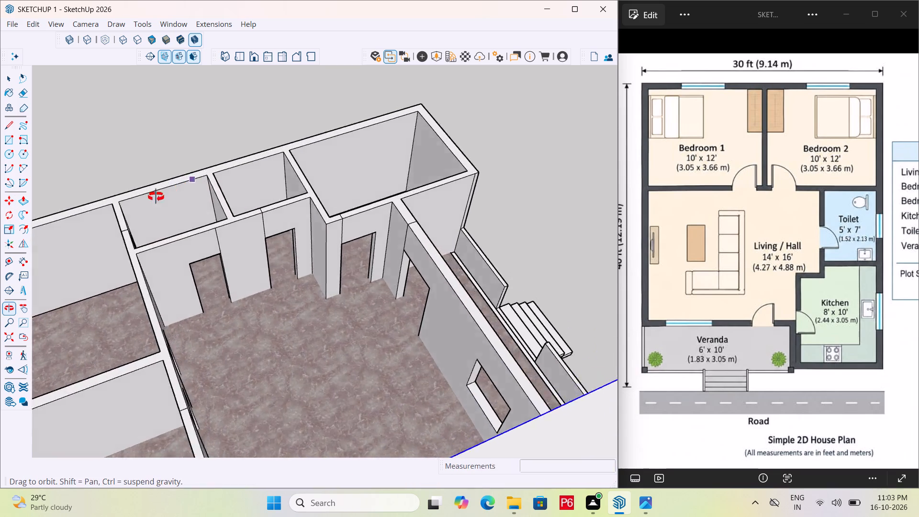
middle_drag(156, 197, 78, 214)
scroll(406, 168, up, 2)
key(space)
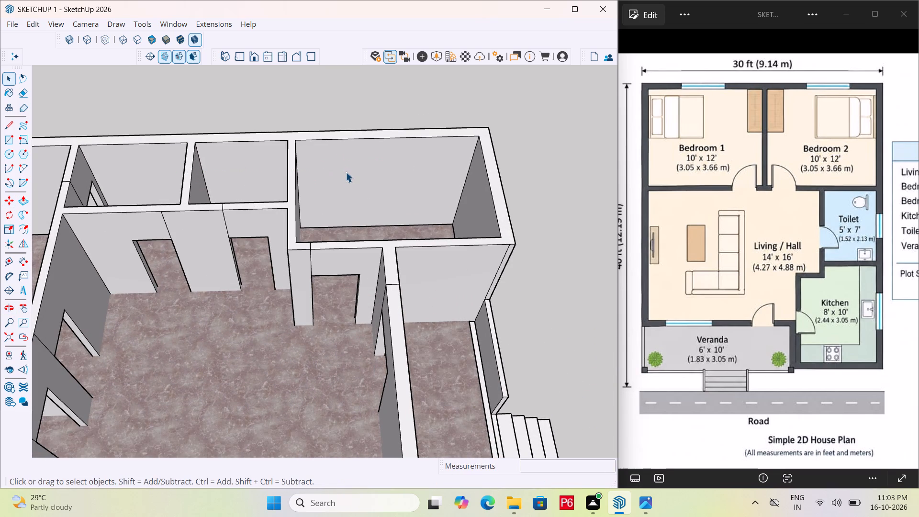
double_click(346, 171)
double_click(326, 166)
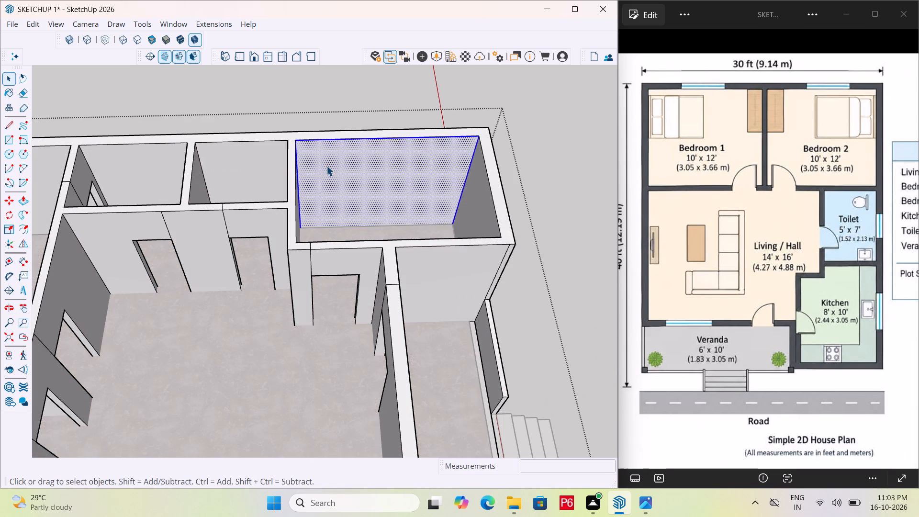
click(318, 167)
click(303, 167)
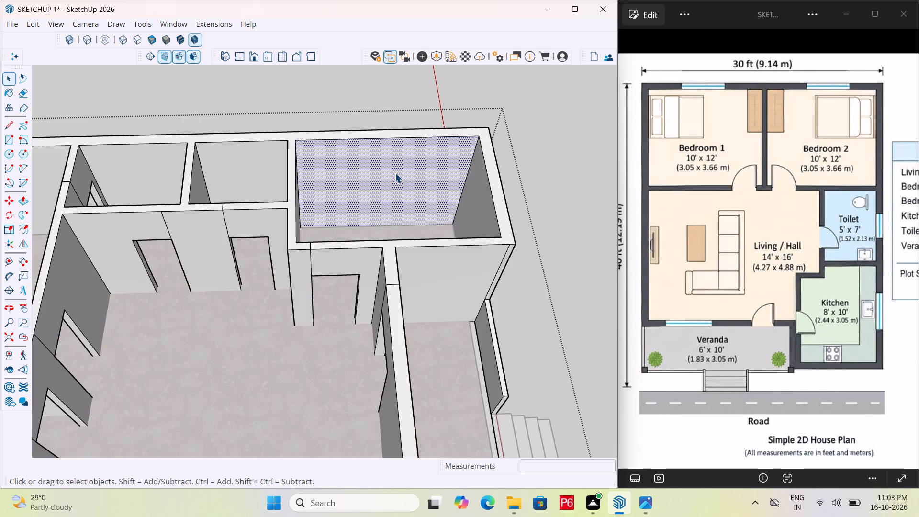
click(395, 173)
middle_drag(477, 181, 409, 154)
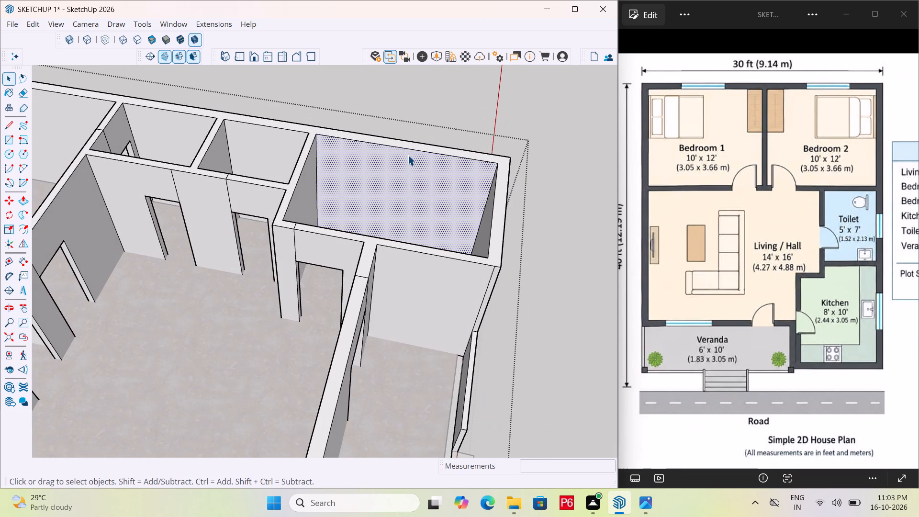
key(t)
scroll(323, 194, up, 3)
click(315, 186)
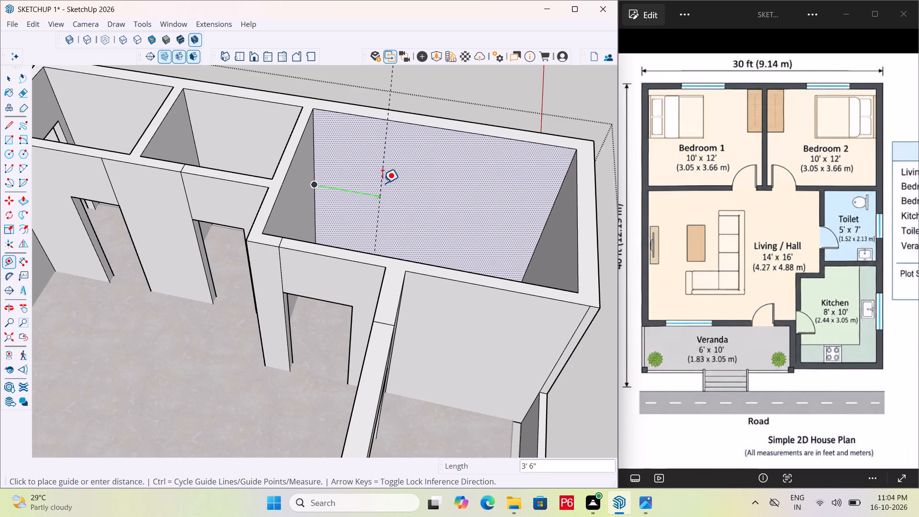
click(383, 181)
Place a second vertical guide on the kitchen's outer wall, 4' from the first guide.
middle_drag(318, 221, 386, 227)
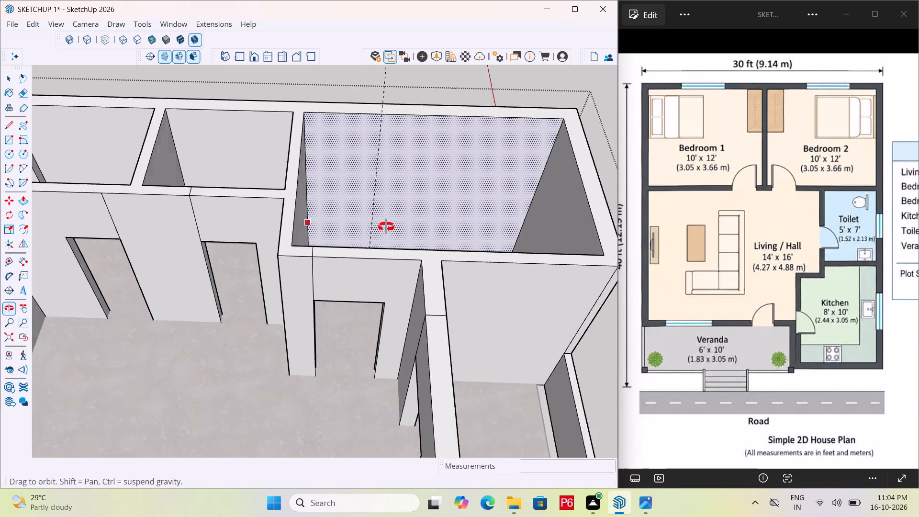
middle_drag(386, 227, 339, 225)
click(380, 179)
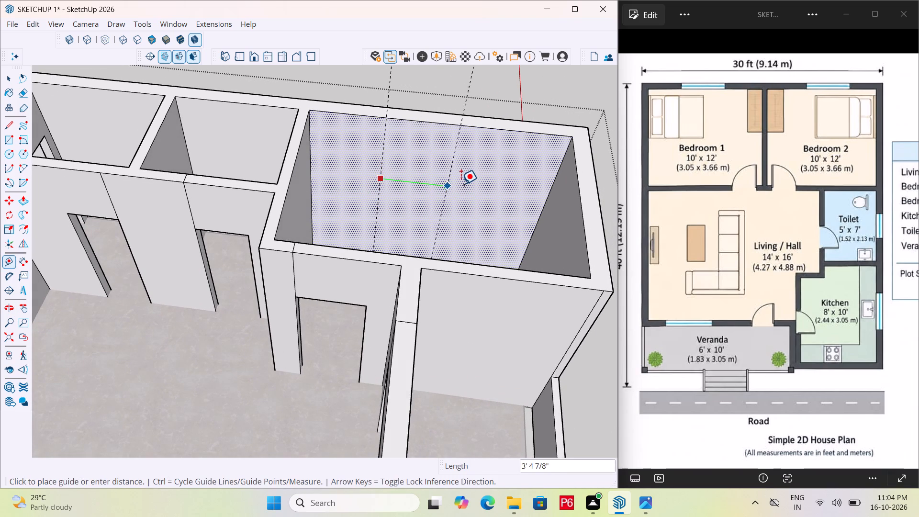
key(4)
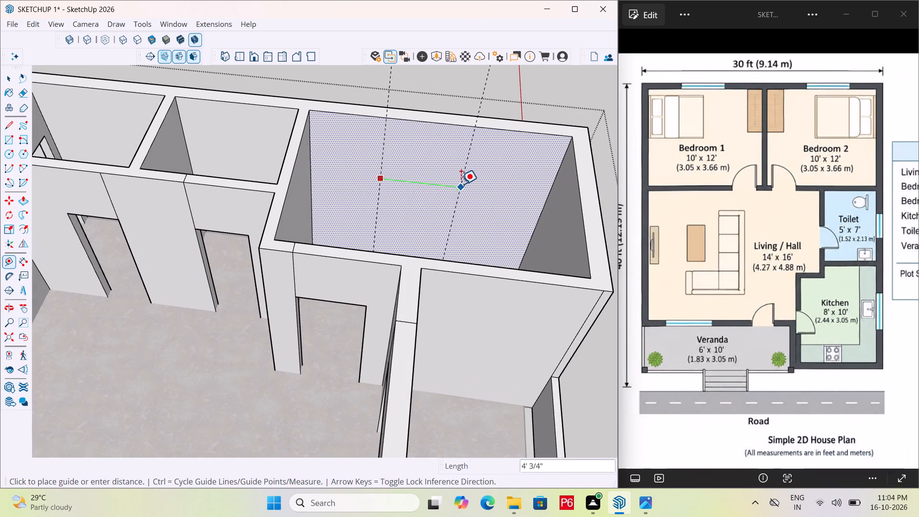
key(apostrophe)
key(Return)
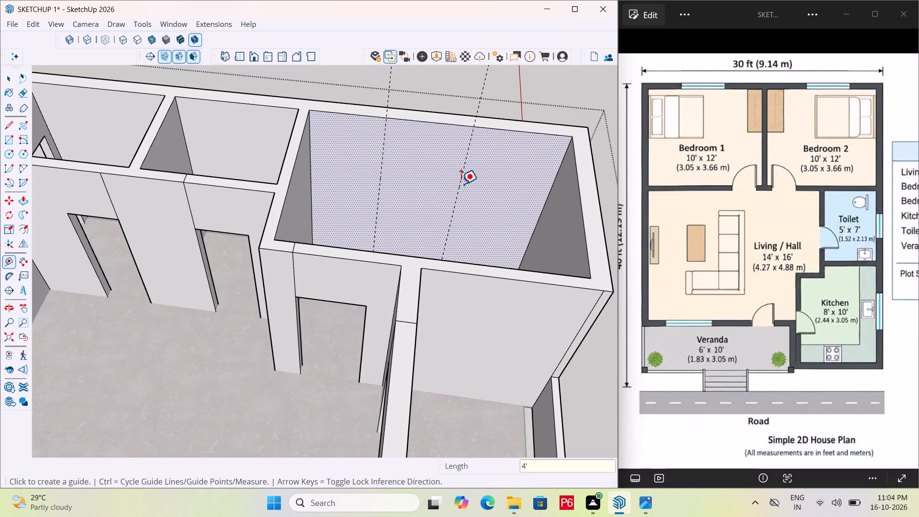
Place two horizontal guides on the kitchen's outer wall, one 3' above the floor and the other 4' above that guide.
scroll(374, 220, down, 2)
middle_drag(369, 230, 315, 260)
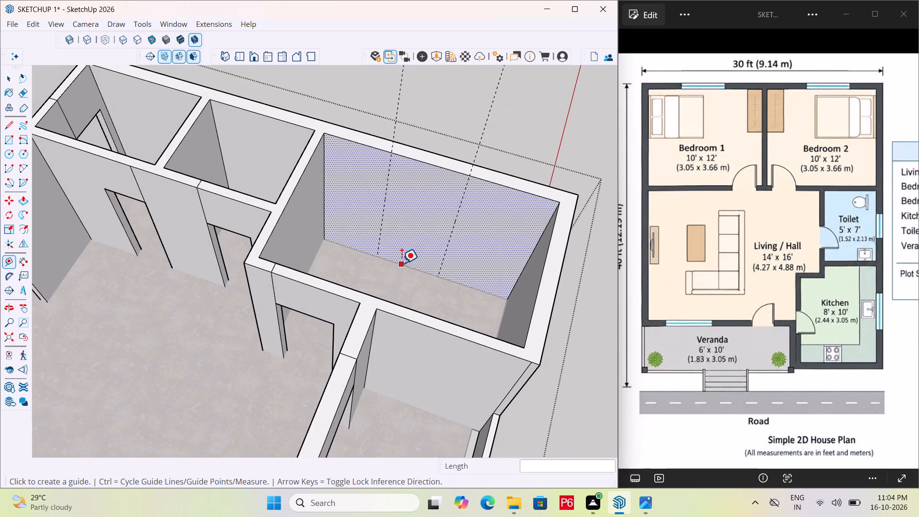
click(402, 263)
key(Escape)
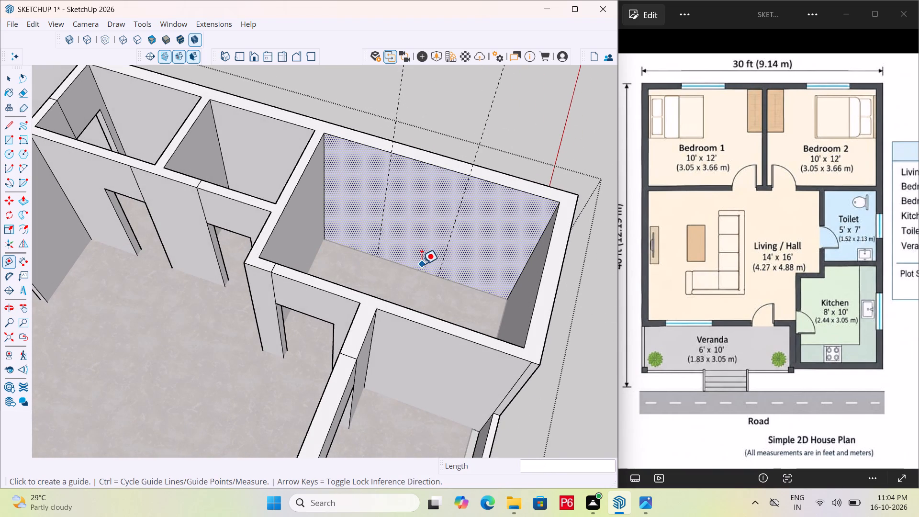
click(415, 267)
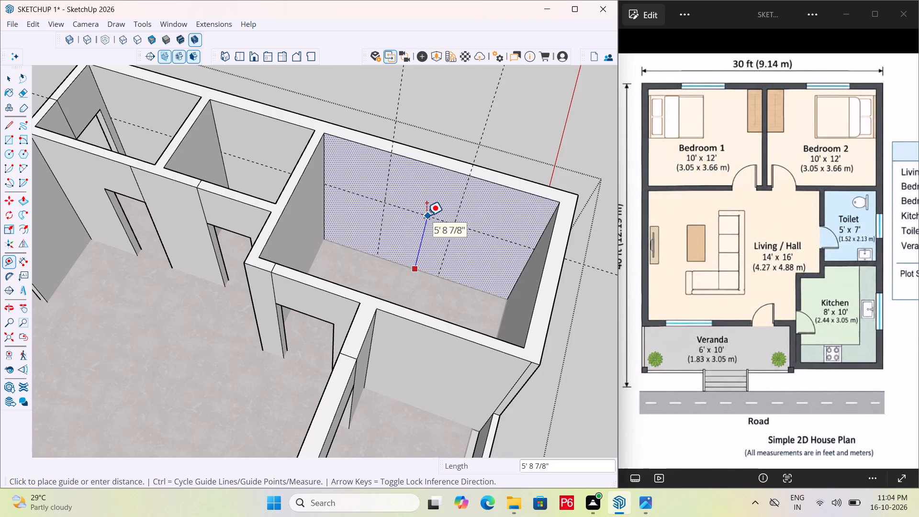
key(Up)
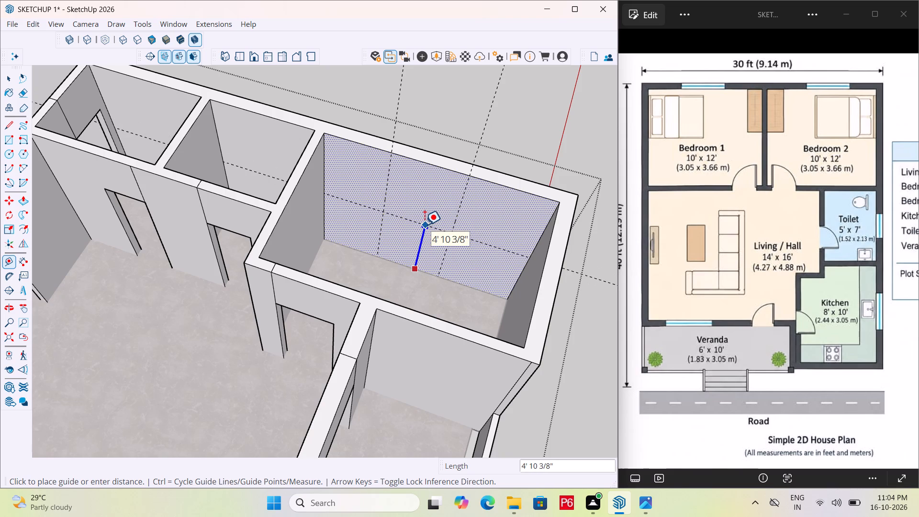
text(3')
key(Return)
click(411, 241)
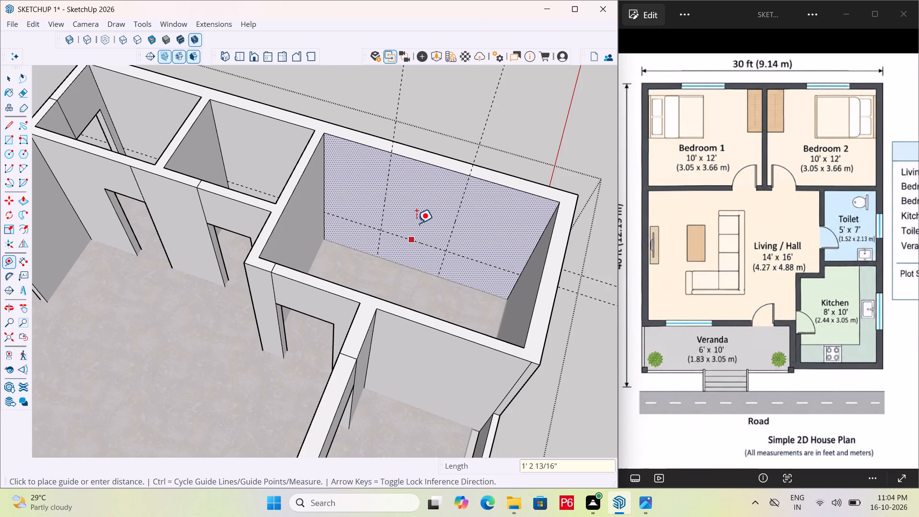
key(Up)
key(3)
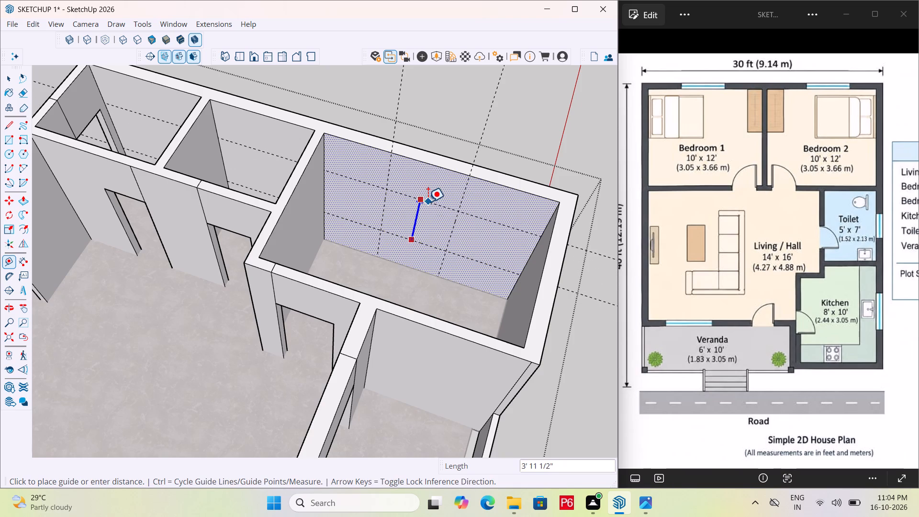
key(BackSpace)
text(4')
key(Return)
Draw the window rectangle between the four guide intersections on the inside of the kitchen's outer wall.
scroll(323, 203, down, 4)
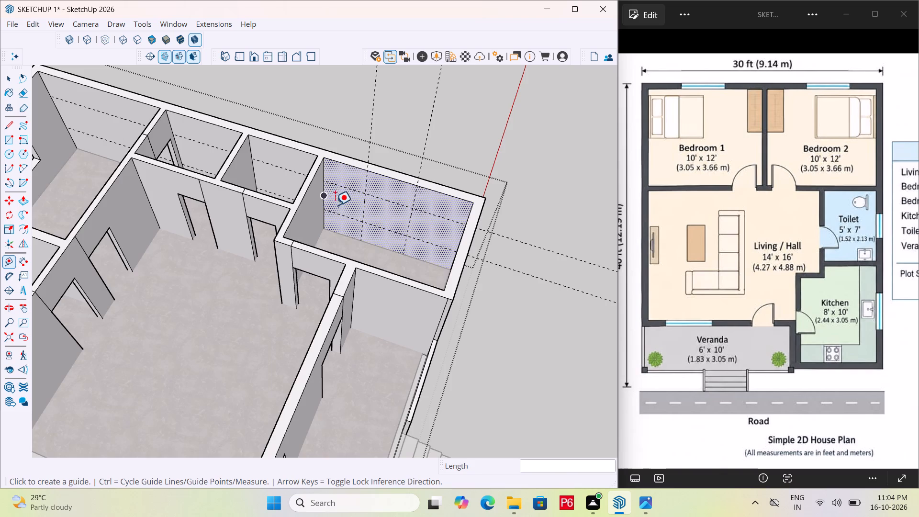
scroll(384, 236, down, 1)
middle_drag(383, 232, 415, 201)
key(r)
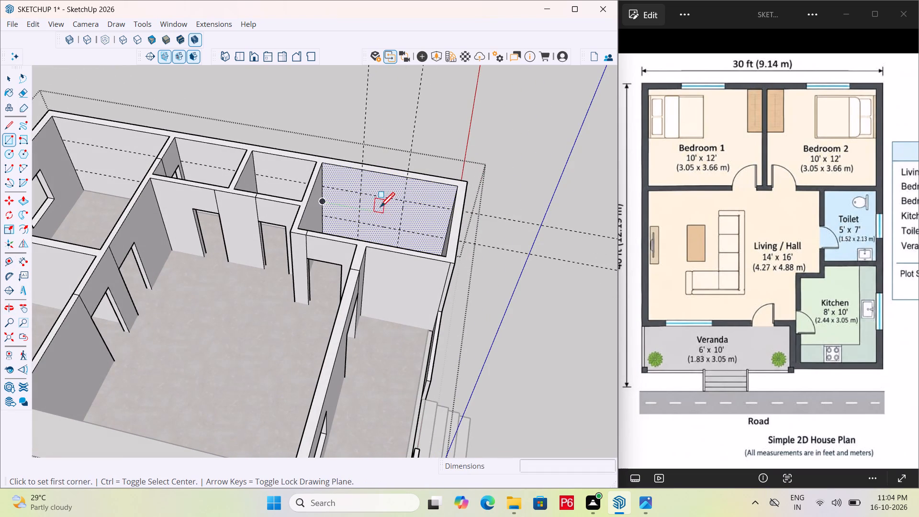
scroll(381, 211, up, 4)
click(347, 186)
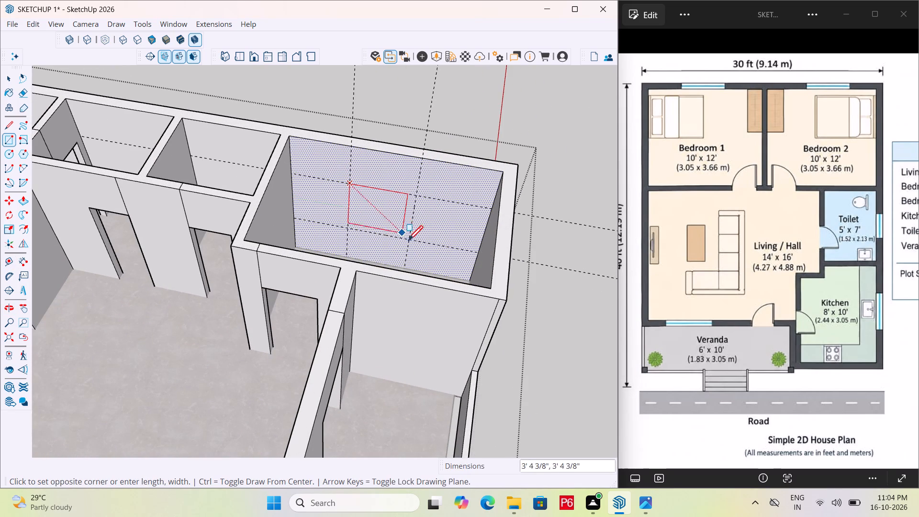
double_click(410, 242)
key(Escape)
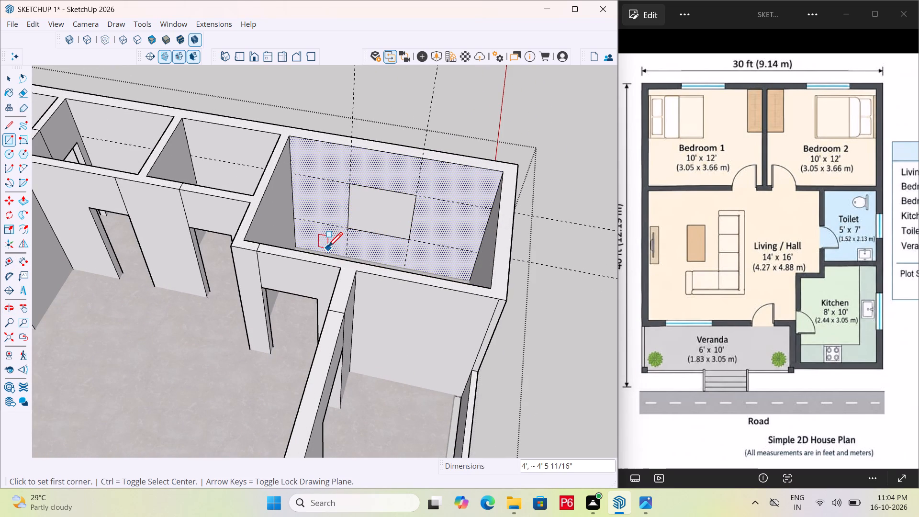
Push the kitchen window rectangle through the full wall thickness to cut the opening.
key(p)
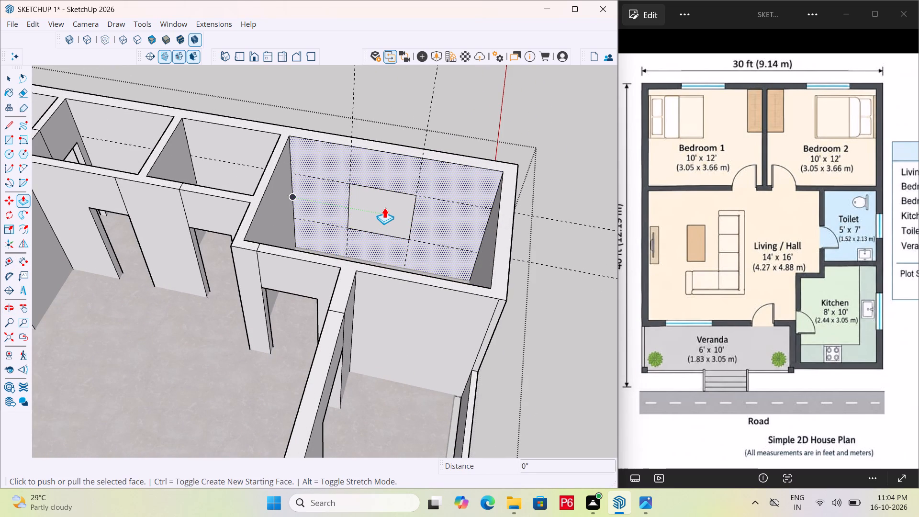
key(space)
click(383, 212)
key(p)
click(375, 216)
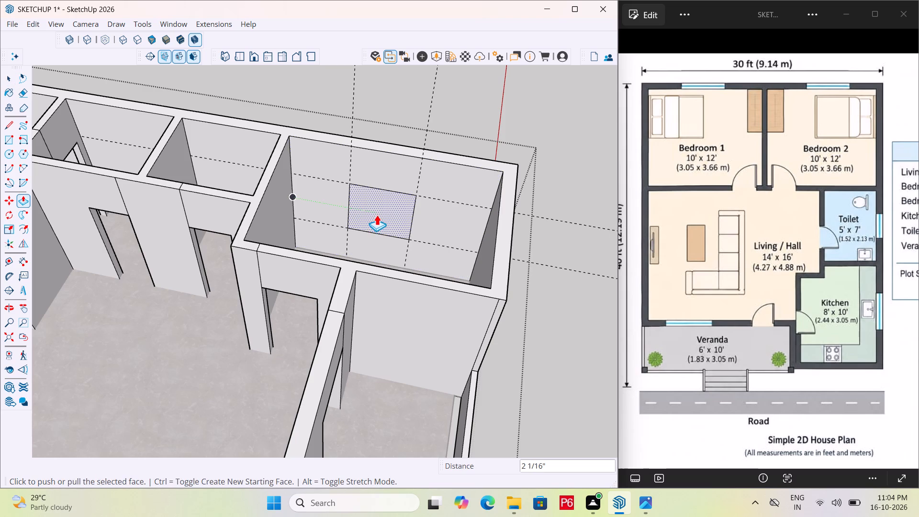
click(393, 206)
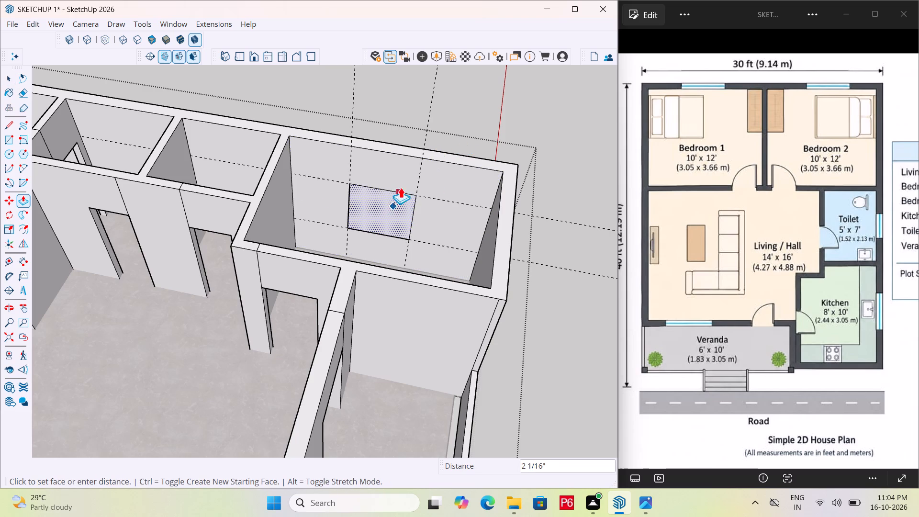
middle_drag(451, 147, 197, 233)
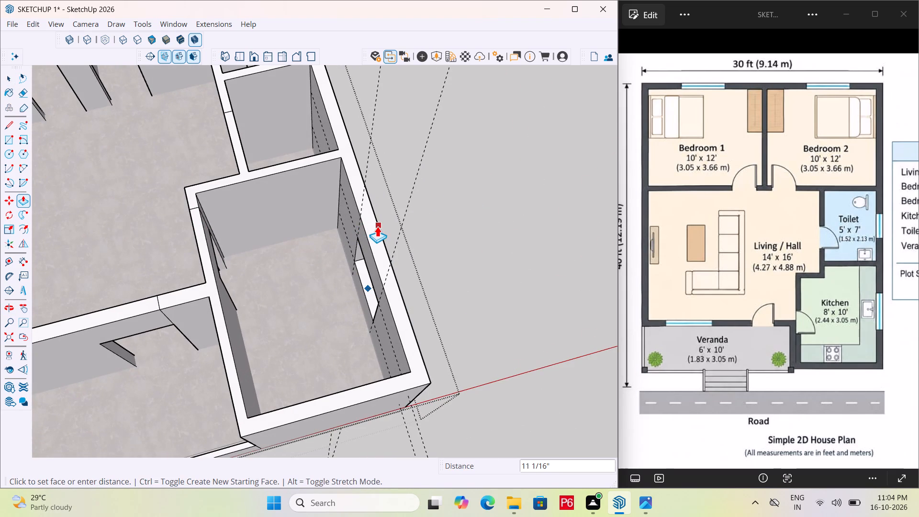
click(378, 226)
middle_drag(326, 263, 18, 154)
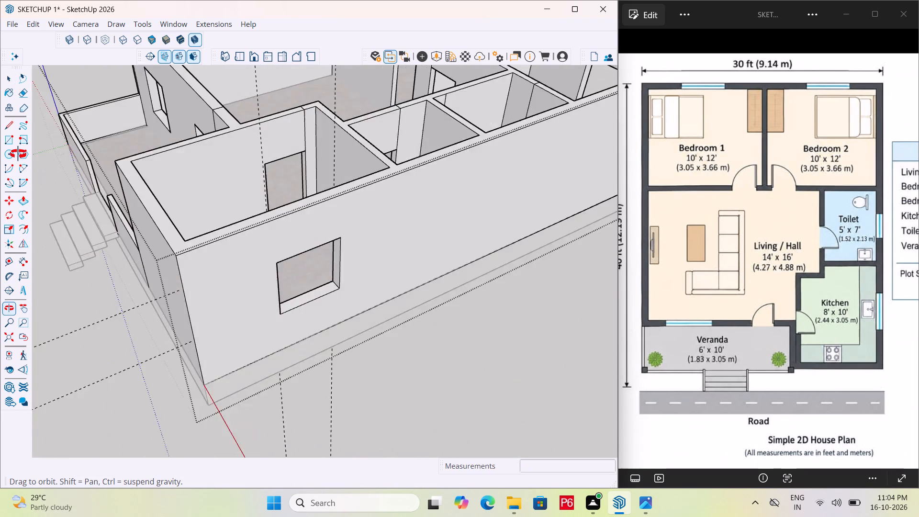
Examine the new kitchen opening and the outer walls of the adjoining small rooms and bedroom for window positions.
middle_drag(18, 154, 521, 135)
middle_drag(189, 170, 280, 215)
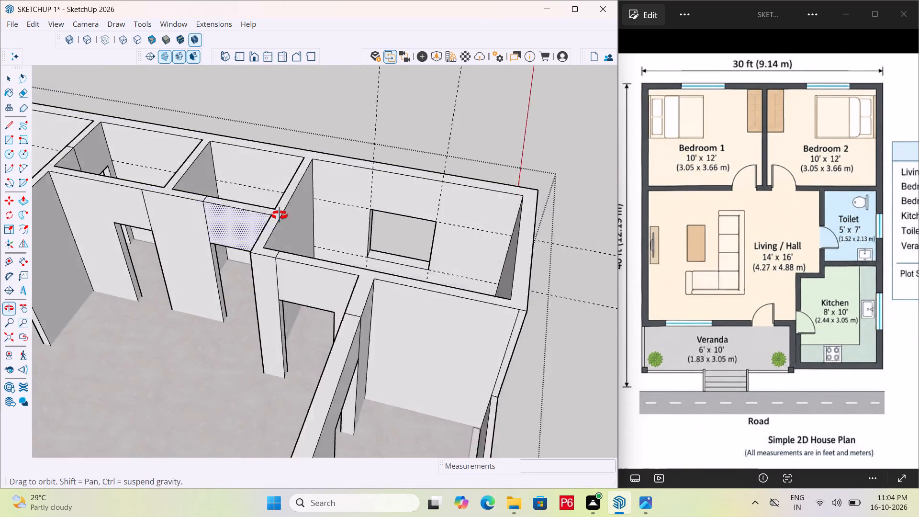
middle_drag(280, 215, 279, 234)
scroll(438, 238, down, 5)
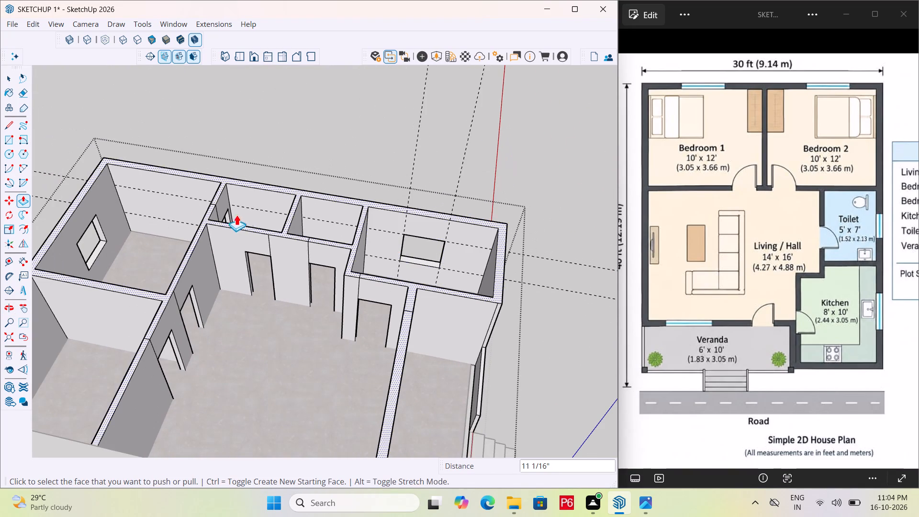
scroll(106, 197, up, 5)
middle_drag(118, 204, 273, 216)
scroll(135, 204, up, 3)
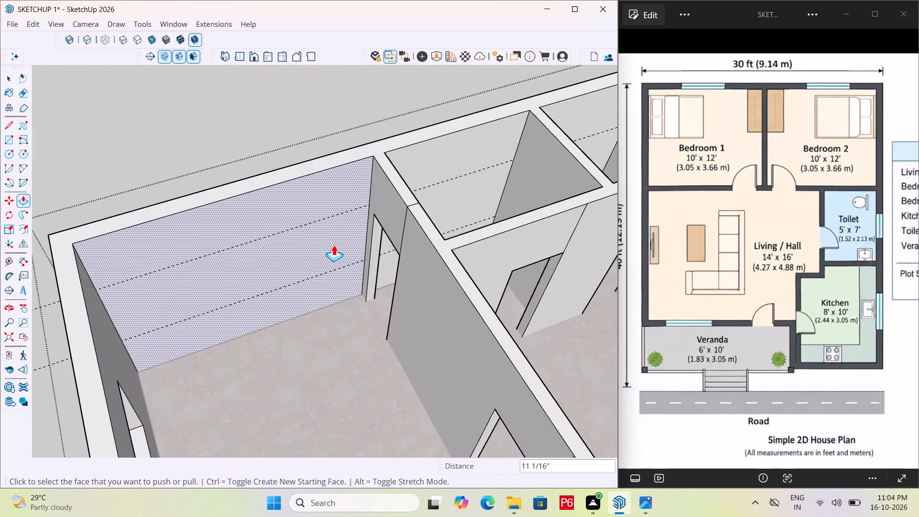
middle_drag(334, 245, 223, 239)
scroll(384, 224, down, 6)
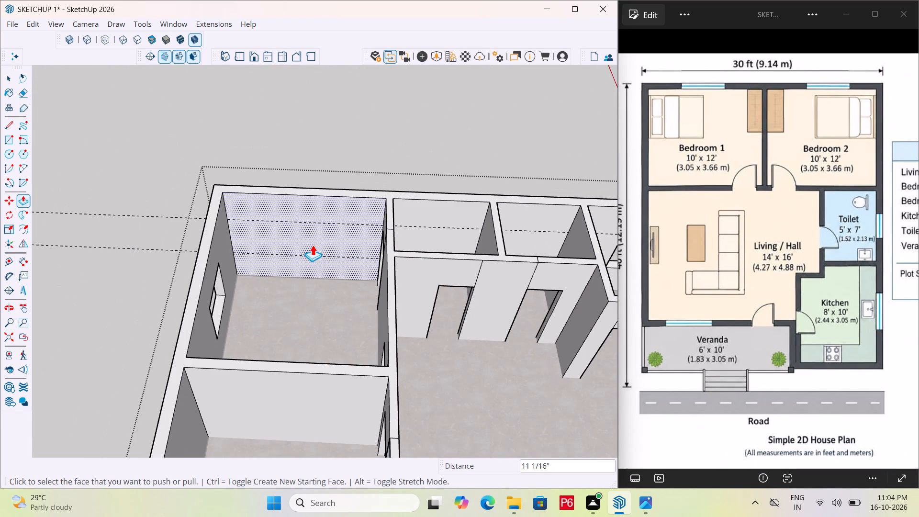
scroll(307, 277, down, 2)
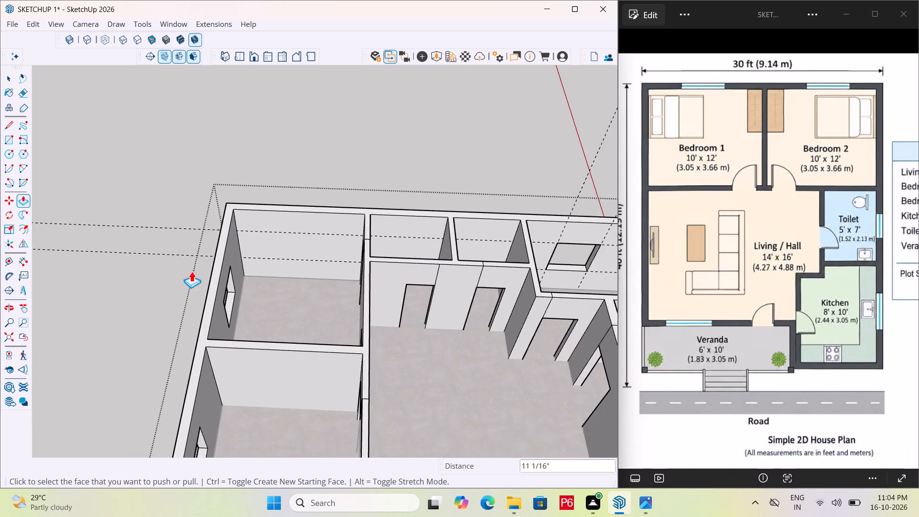
scroll(181, 263, down, 3)
scroll(319, 291, down, 1)
scroll(270, 254, down, 4)
middle_drag(381, 276, 239, 317)
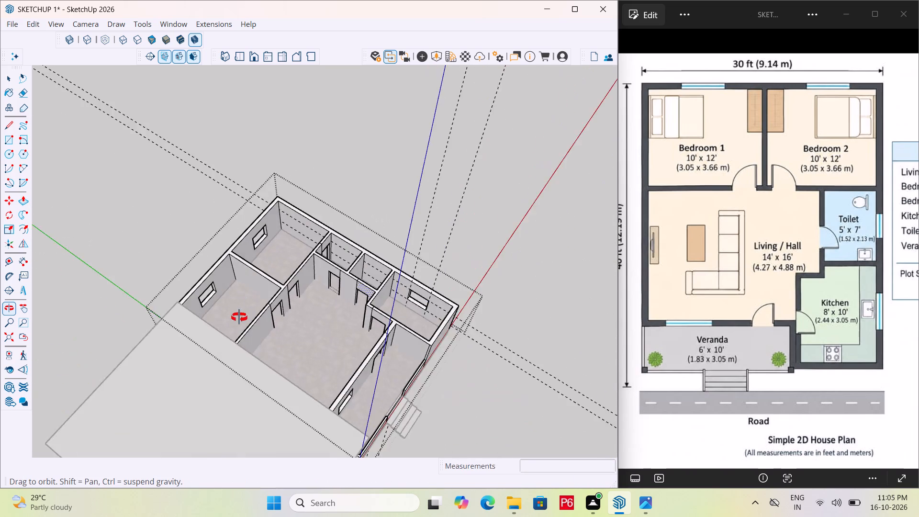
middle_drag(239, 317, 281, 307)
scroll(340, 255, up, 6)
middle_click(342, 254)
scroll(347, 250, up, 11)
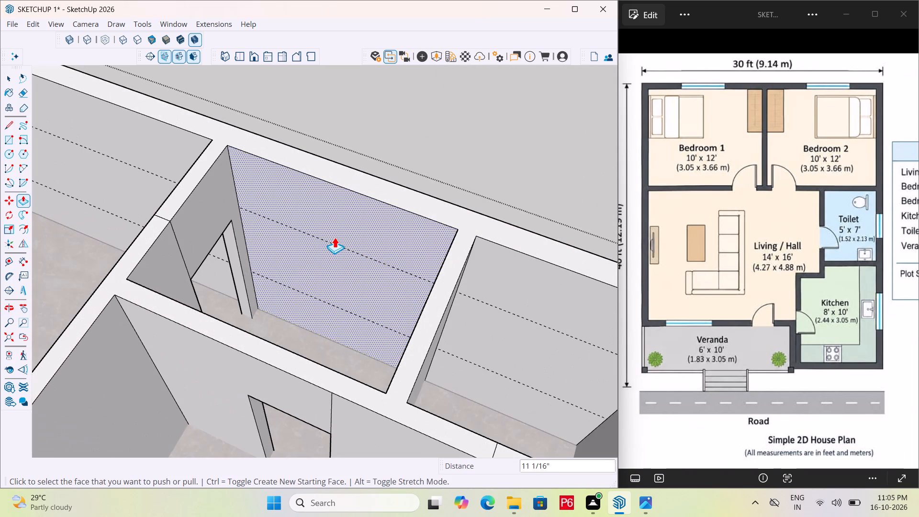
Place a horizontal guide 1'9" above the upper guide on the outer wall of the small room beside the bedroom.
middle_drag(325, 233, 341, 197)
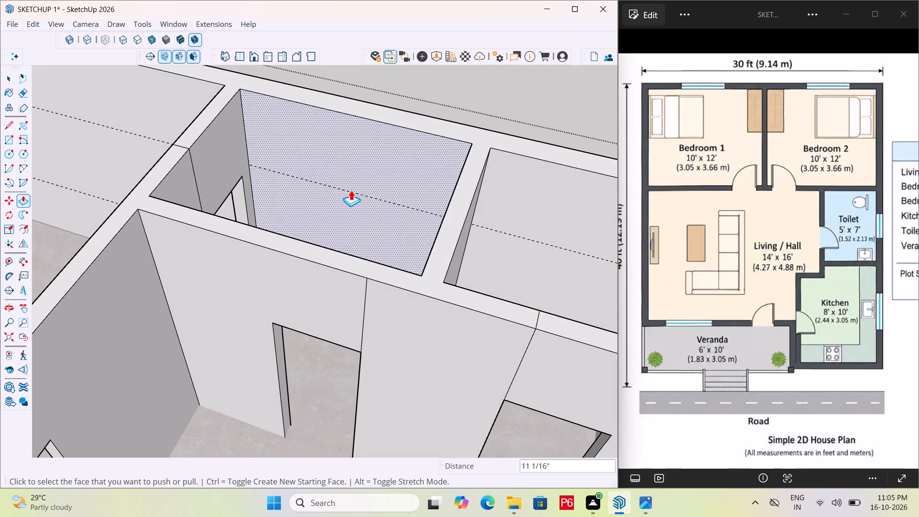
key(Escape)
key(space)
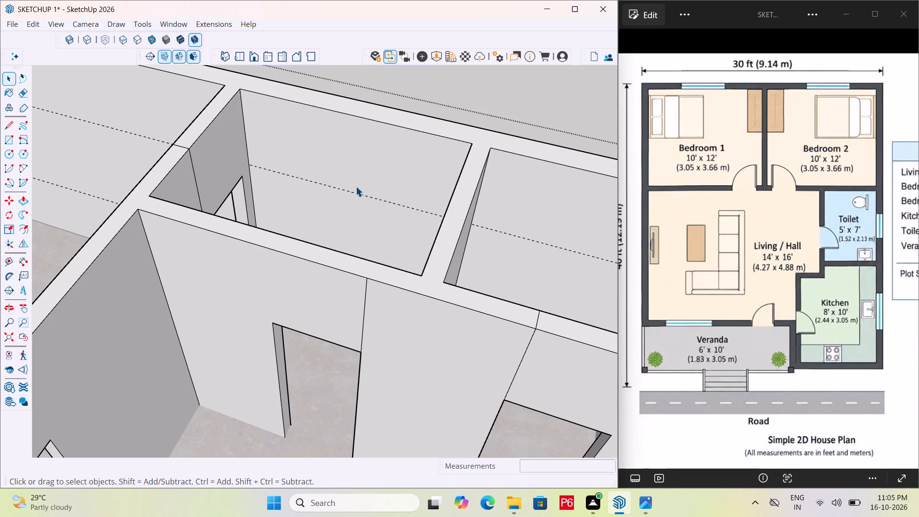
double_click(362, 183)
click(364, 173)
click(351, 194)
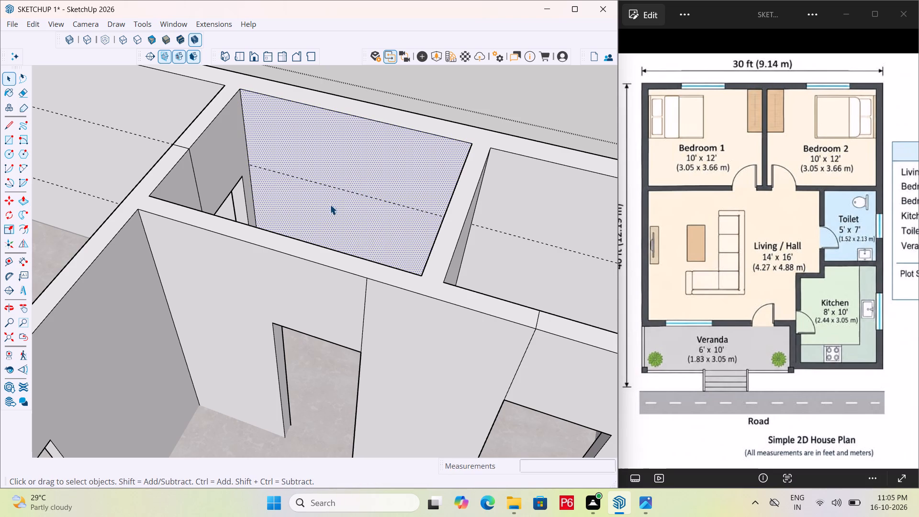
double_click(325, 208)
click(325, 207)
double_click(329, 202)
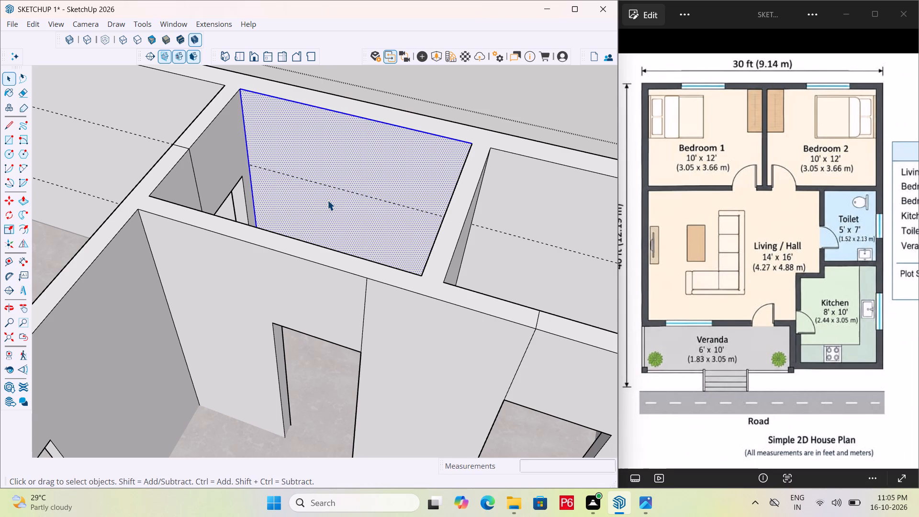
key(t)
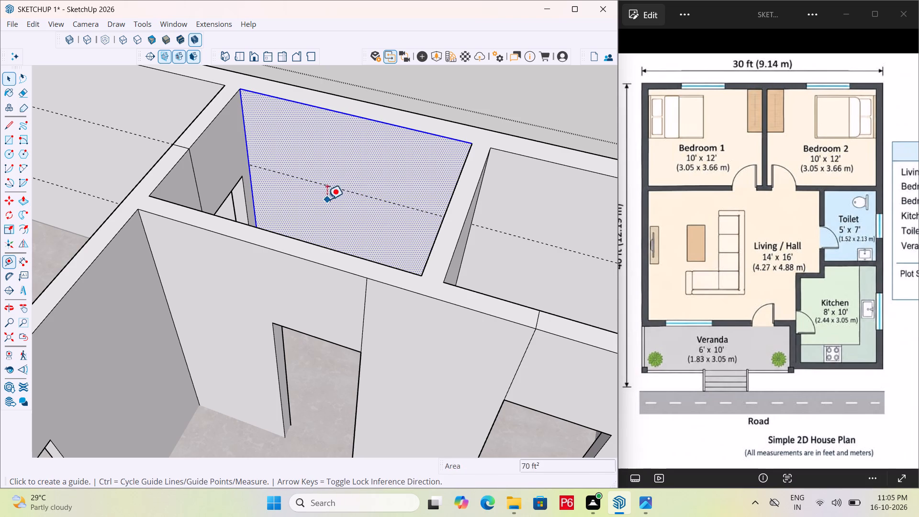
click(354, 191)
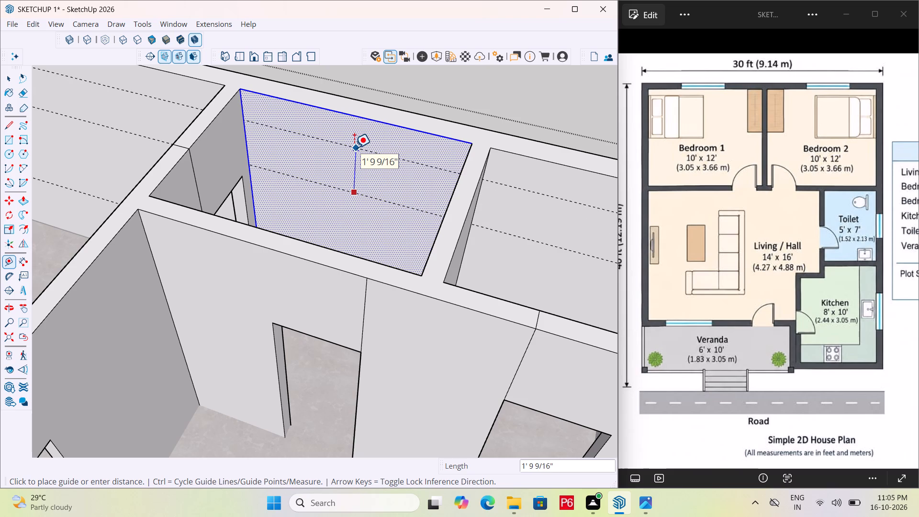
text(1'9")
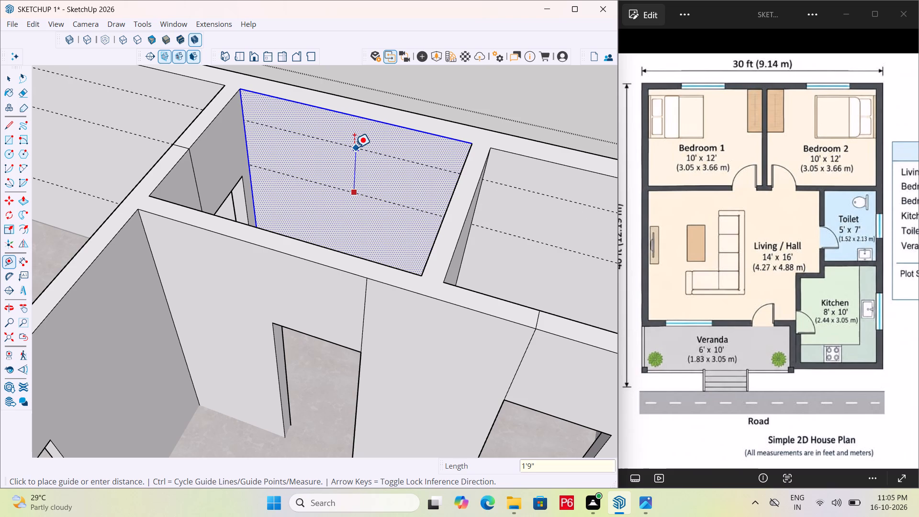
key(Return)
key(space)
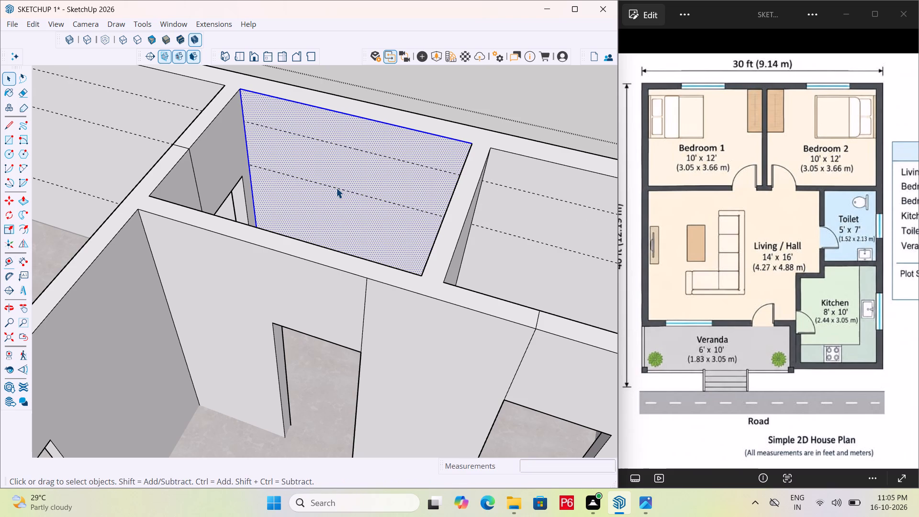
Place a vertical guide on that outer wall, 2'7" from the wall's vertical edge on the bedroom side.
key(t)
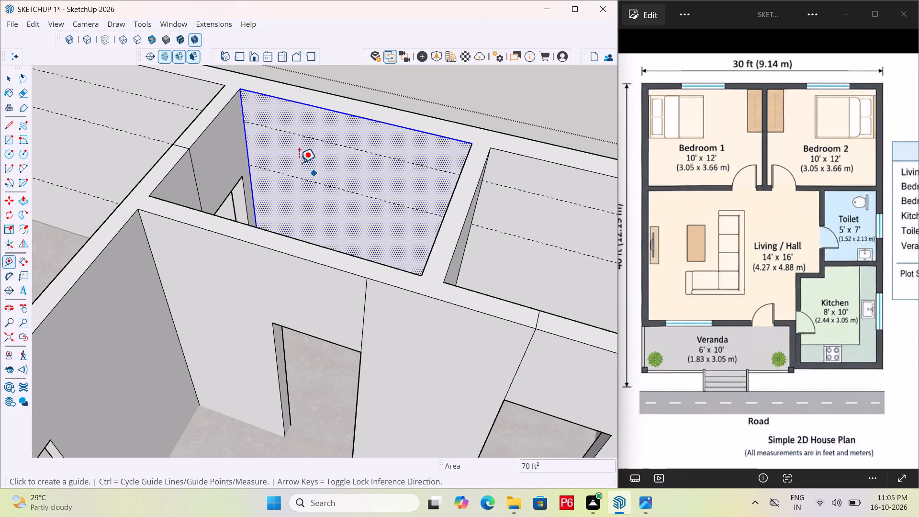
click(244, 143)
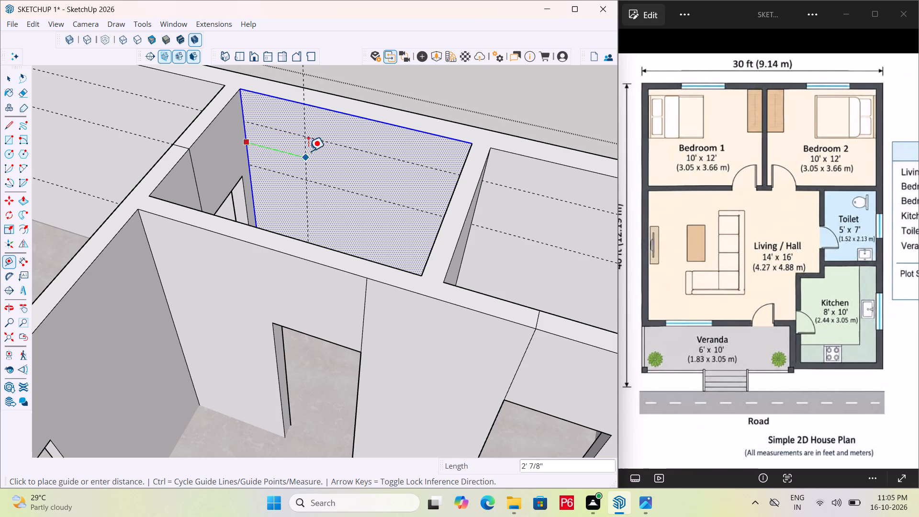
click(322, 158)
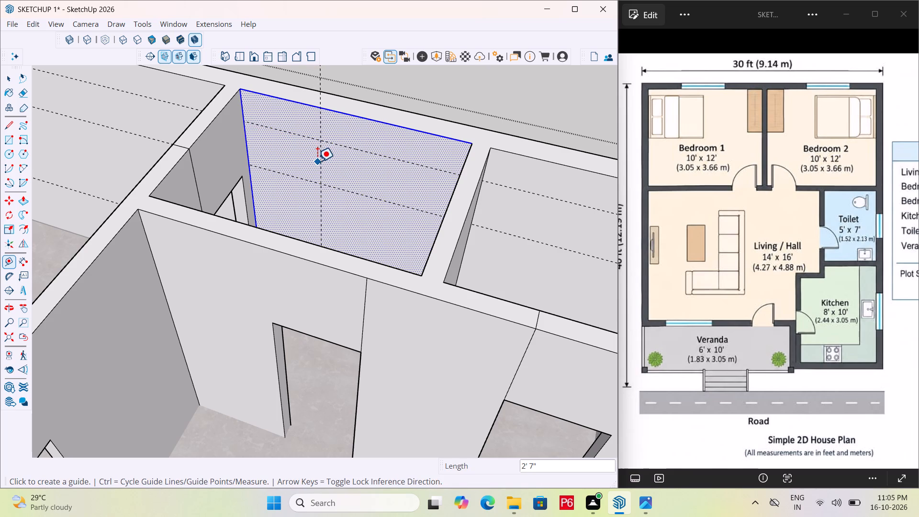
click(317, 162)
middle_drag(344, 202, 448, 182)
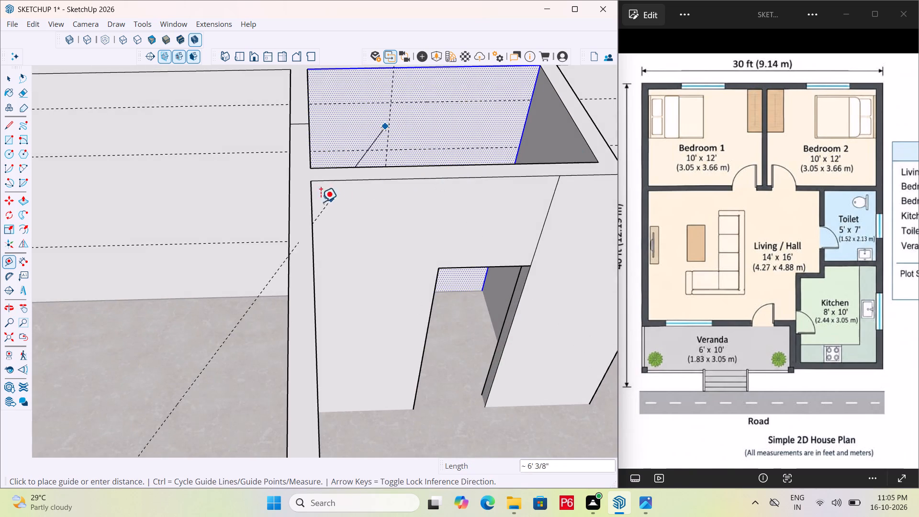
scroll(297, 213, down, 5)
key(space)
middle_drag(408, 152, 329, 168)
scroll(337, 168, up, 3)
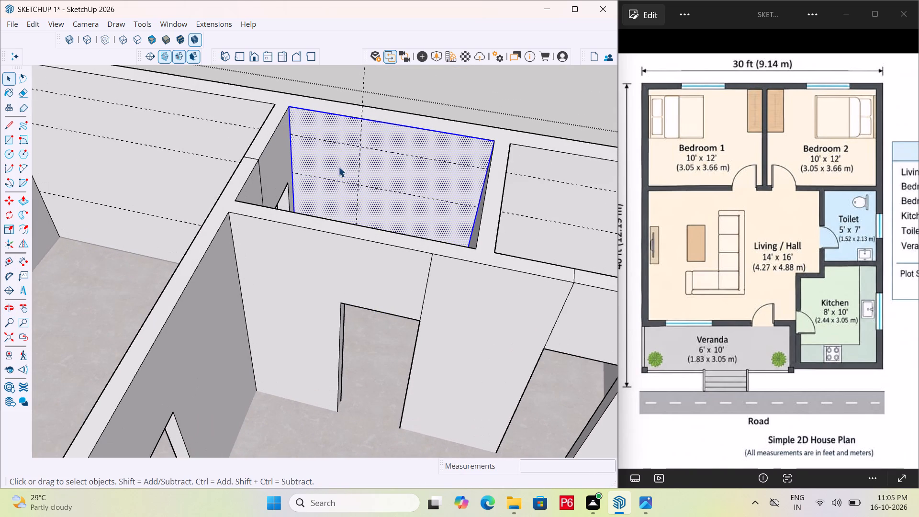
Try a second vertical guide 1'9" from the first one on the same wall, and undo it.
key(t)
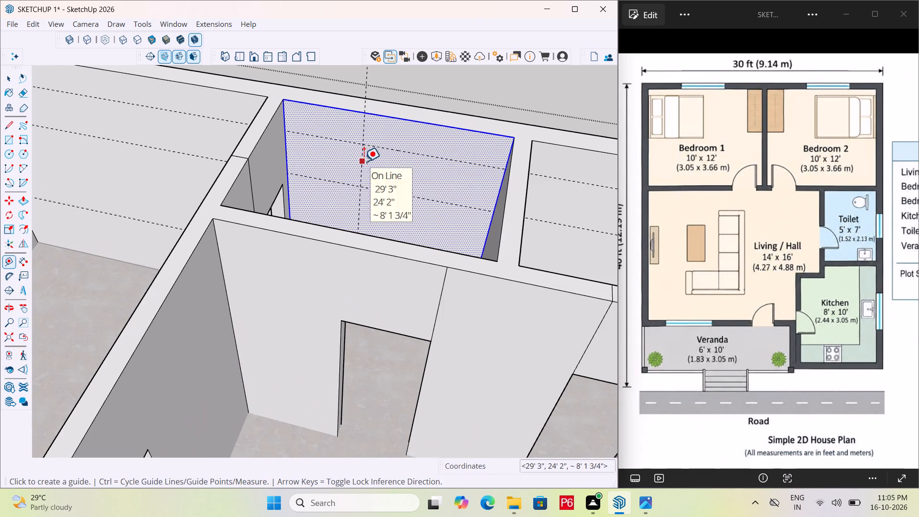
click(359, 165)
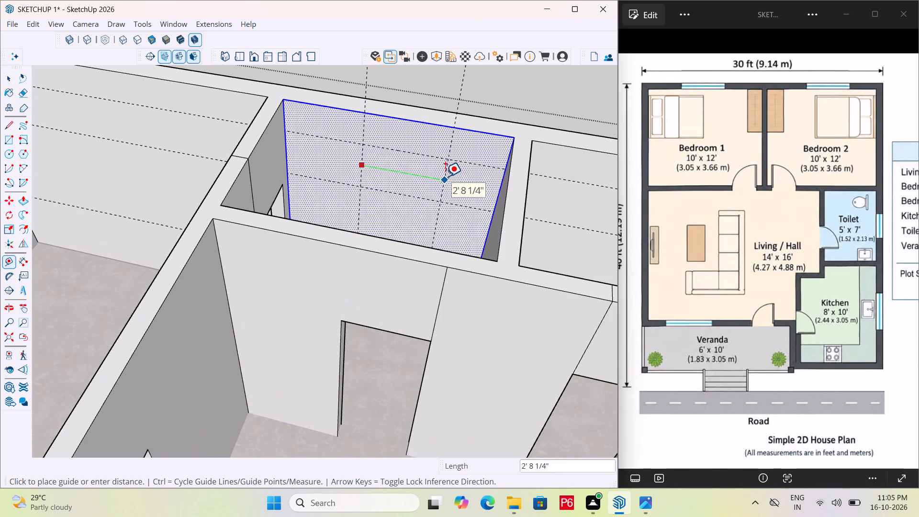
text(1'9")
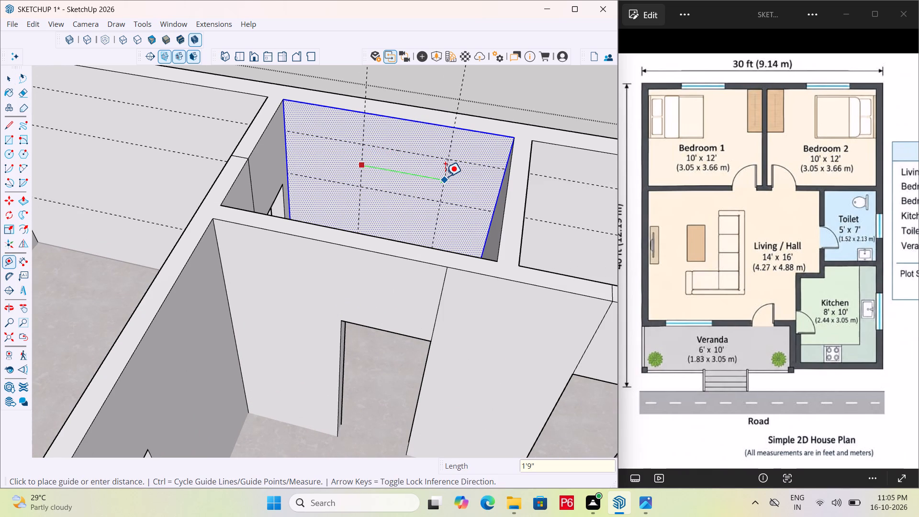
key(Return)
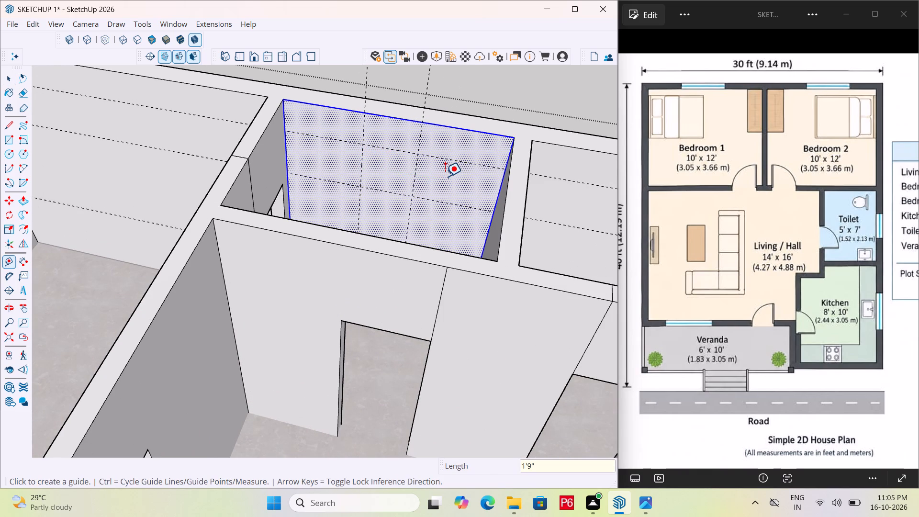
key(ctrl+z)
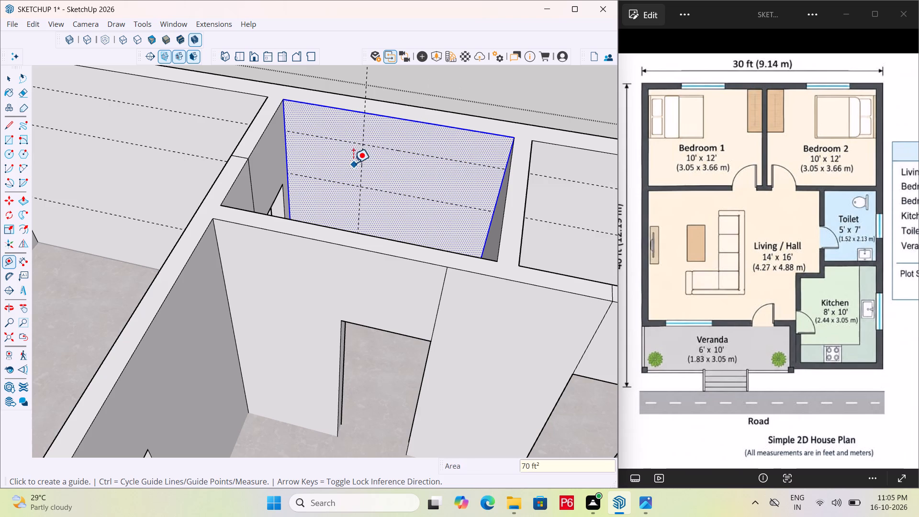
Place the second vertical guide 2' from the first one on the same wall.
click(361, 161)
text(2')
key(Return)
Place two vertical guides 2' apart on the outer wall of the small room beside the kitchen.
scroll(205, 235, down, 4)
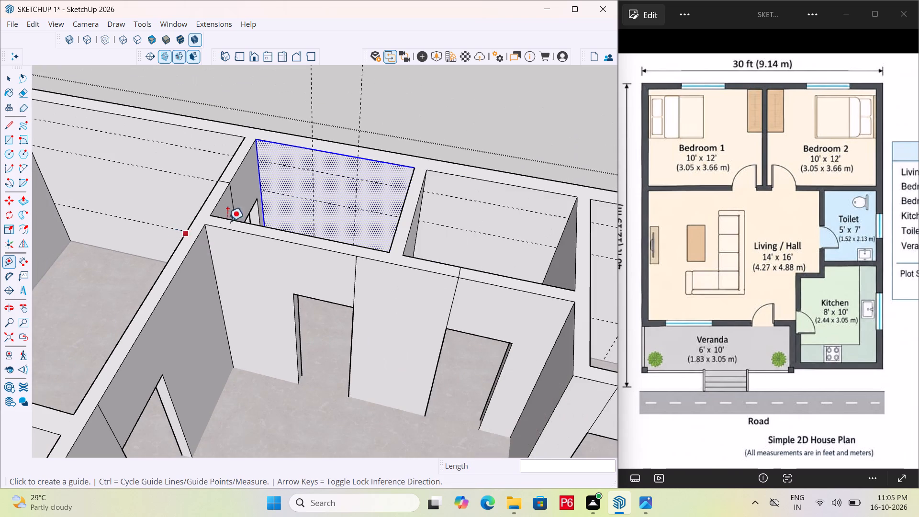
middle_drag(277, 213, 251, 242)
scroll(274, 214, down, 1)
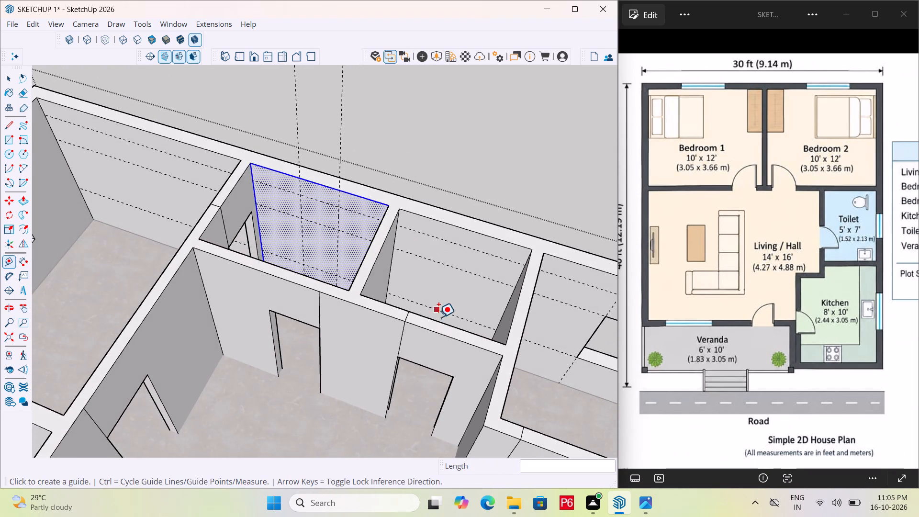
scroll(438, 317, up, 1)
middle_drag(438, 317, 405, 281)
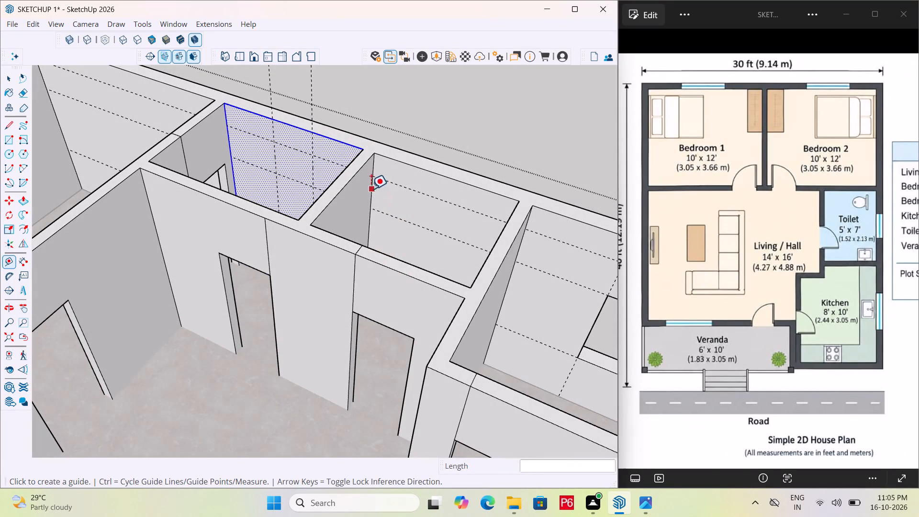
click(370, 189)
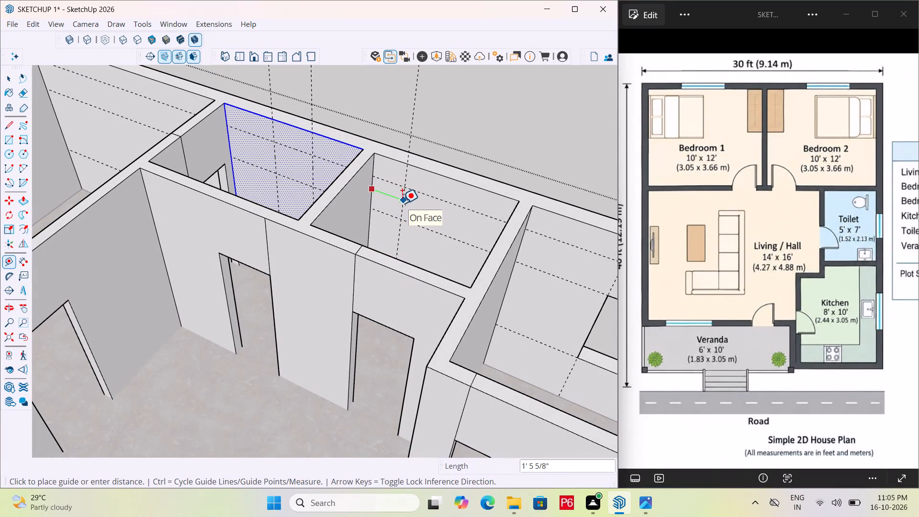
click(413, 208)
click(413, 213)
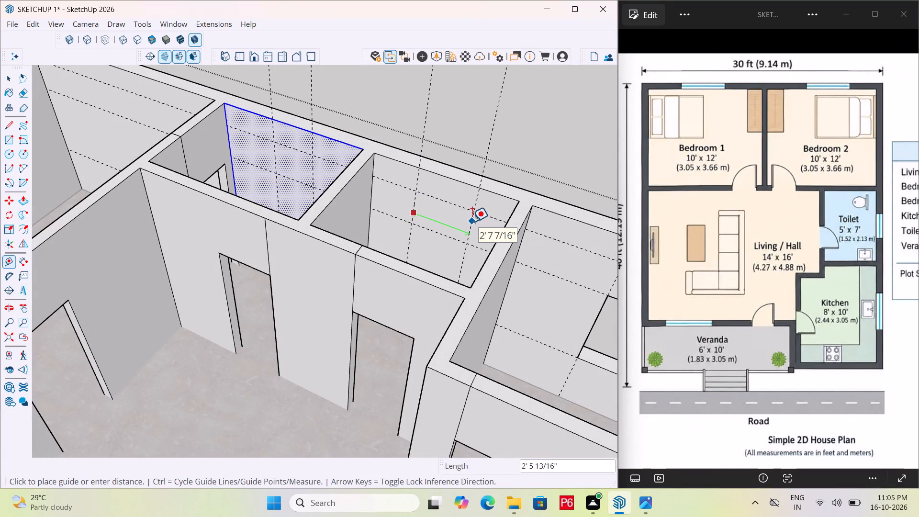
text(2')
key(Return)
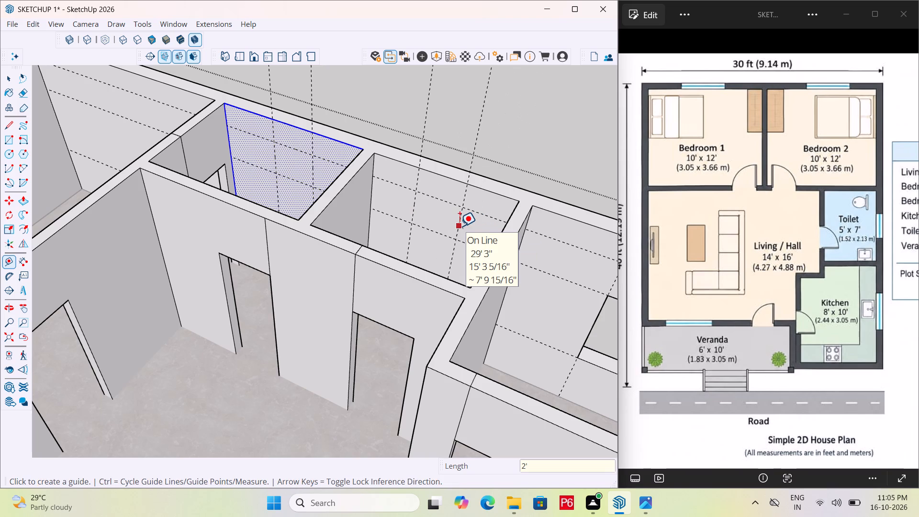
Save the model.
key(ctrl+s)
key(ctrl+s)
key(ctrl+s)
Examine the existing openings and the guide layout on the bedroom and small-room outer walls from several angles.
middle_drag(267, 180, 600, 163)
scroll(267, 180, down, 1)
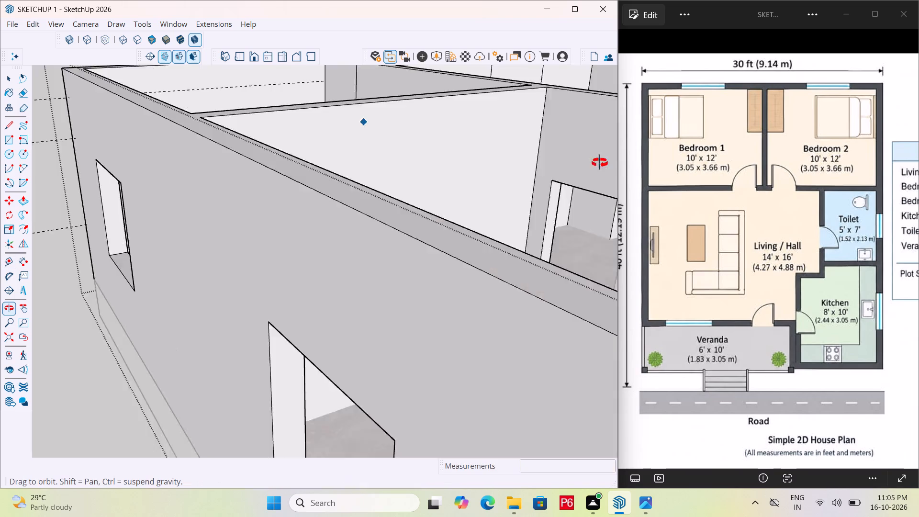
middle_drag(600, 163, 633, 270)
scroll(314, 295, down, 4)
middle_drag(393, 294, 107, 256)
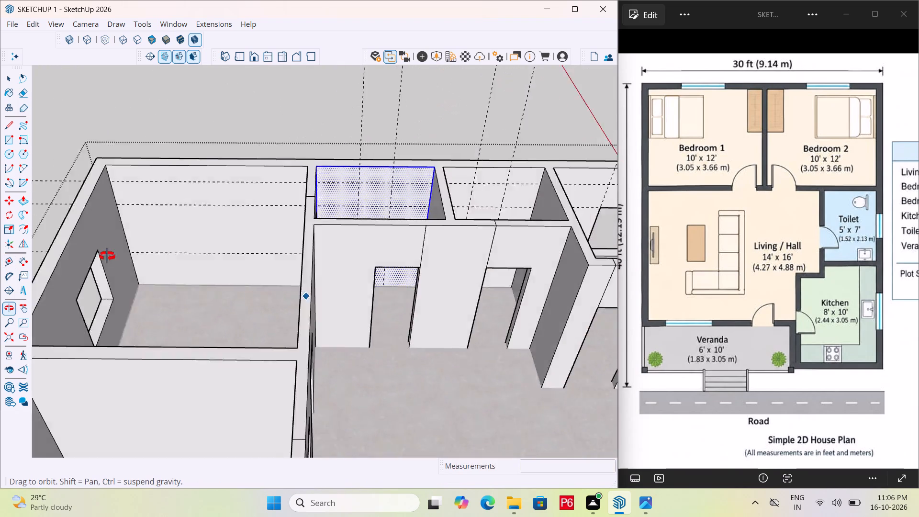
middle_drag(107, 256, 79, 250)
middle_drag(32, 241, 320, 161)
scroll(348, 250, down, 2)
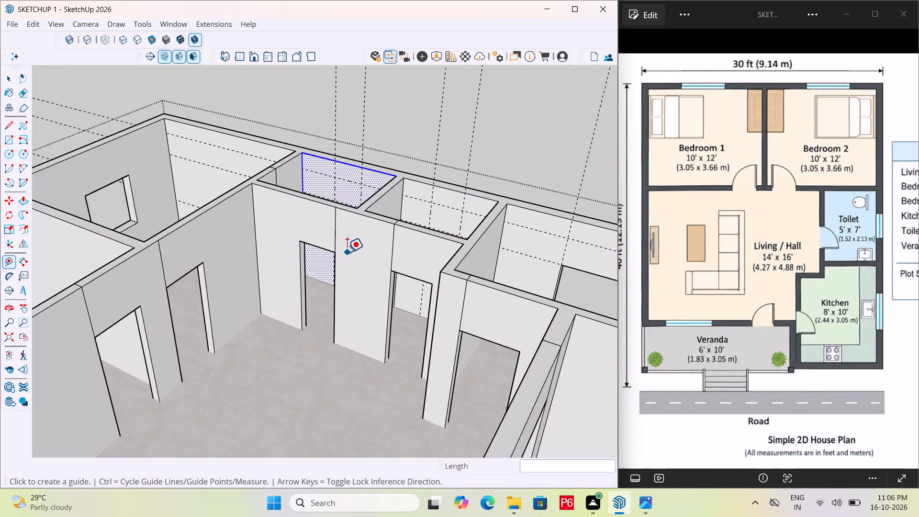
middle_drag(347, 252, 340, 395)
middle_drag(407, 339, 457, 286)
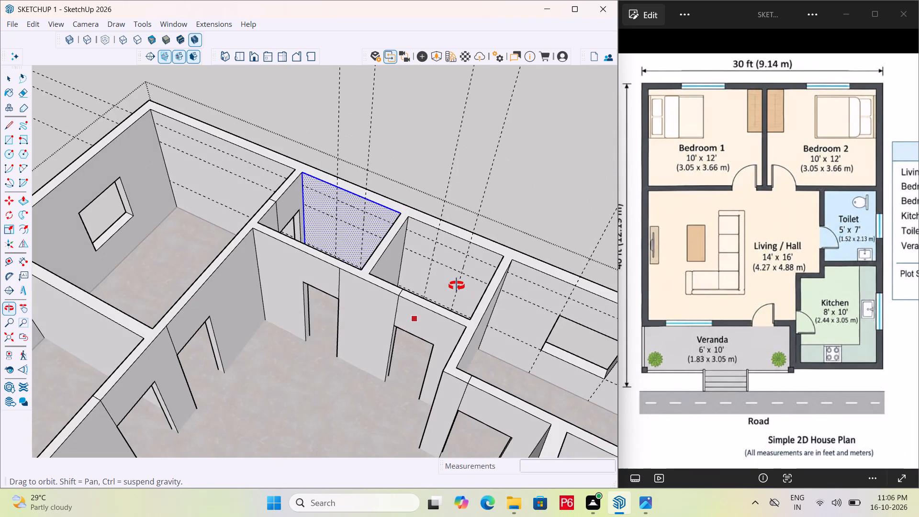
middle_drag(457, 286, 456, 286)
scroll(278, 160, up, 2)
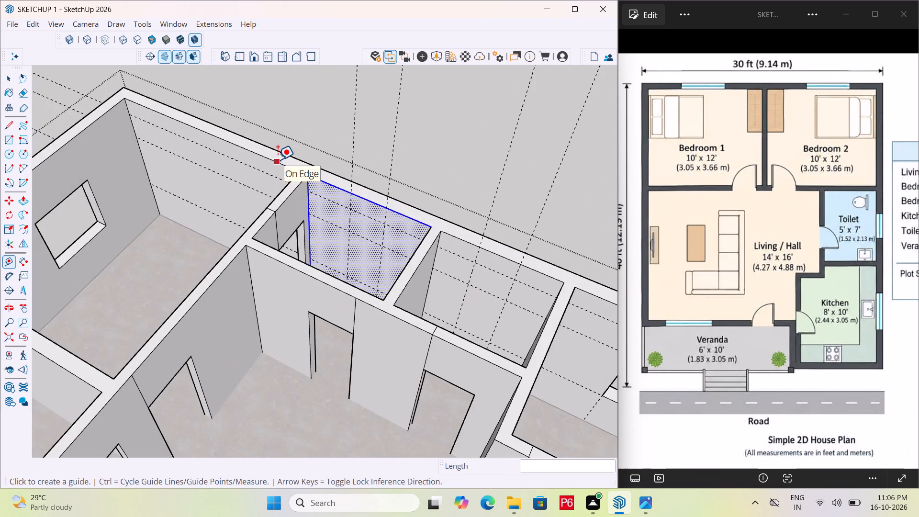
Draw a 2' by 1'9" window rectangle between the upper guide intersections on the outer wall of the small room beside the bedroom.
key(r)
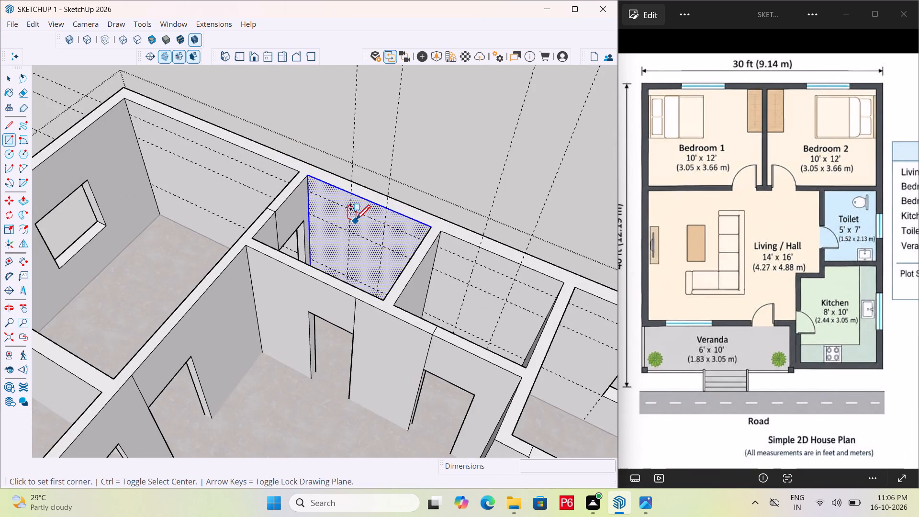
scroll(356, 221, up, 9)
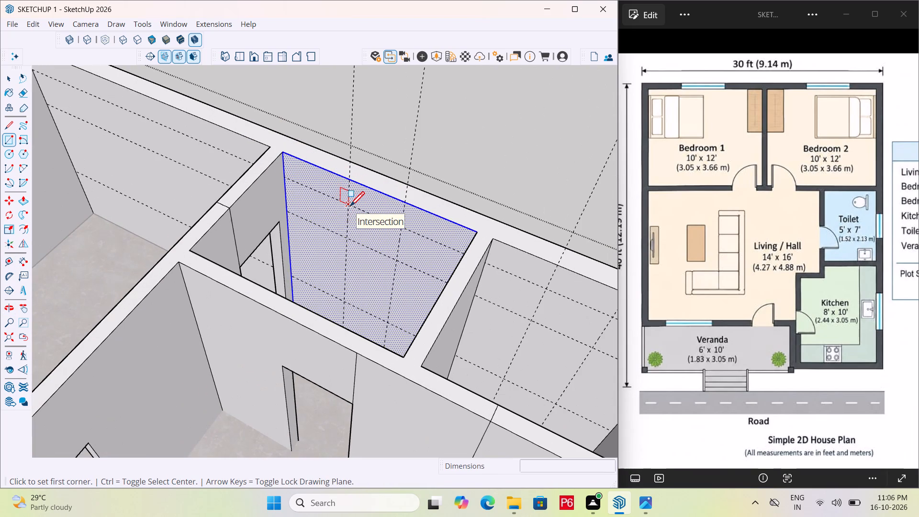
click(348, 207)
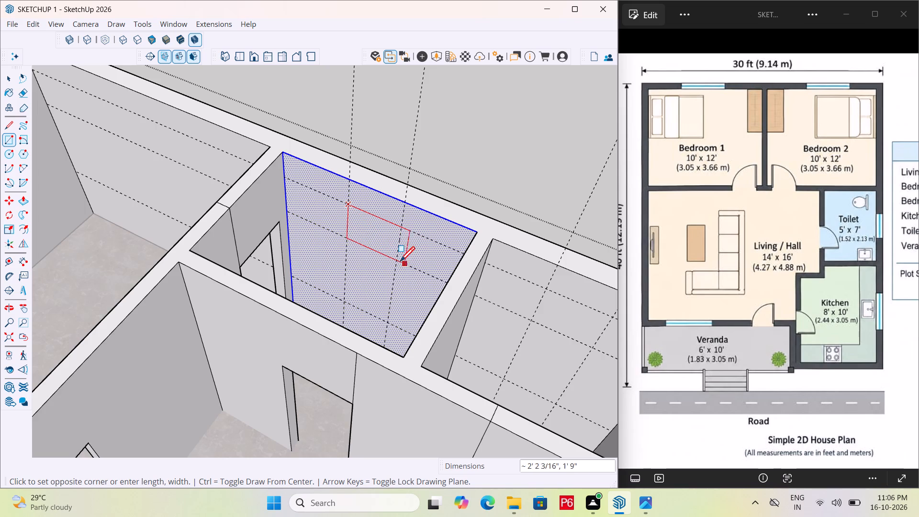
click(395, 261)
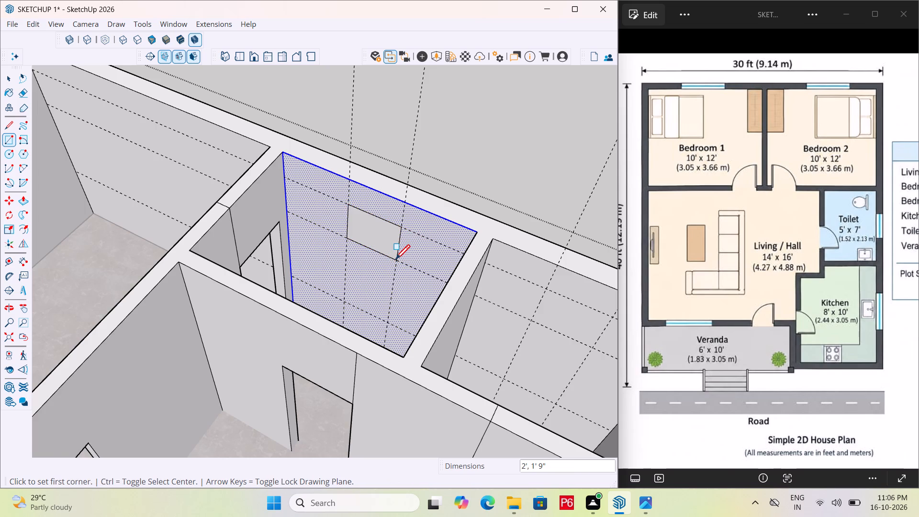
Draw a window rectangle between the upper guide intersections on the outer wall of the small room beside the kitchen.
scroll(330, 195, down, 5)
scroll(454, 273, up, 10)
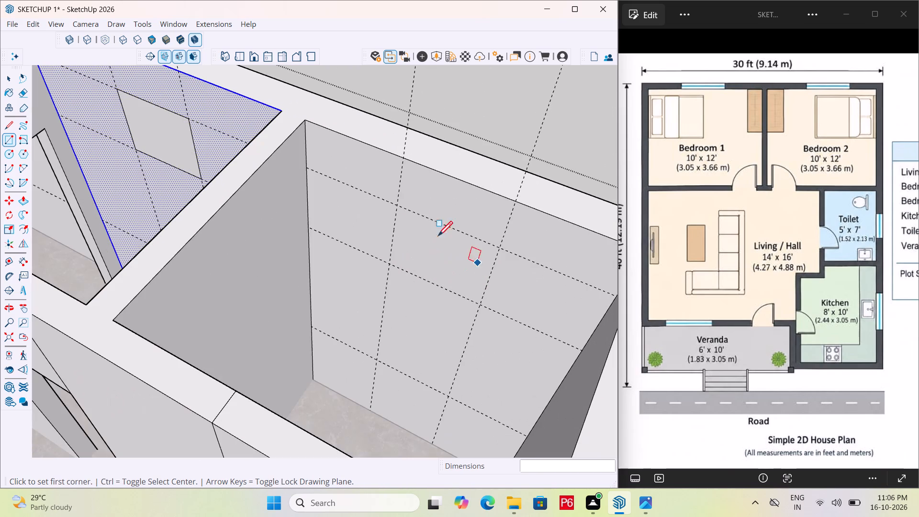
click(396, 209)
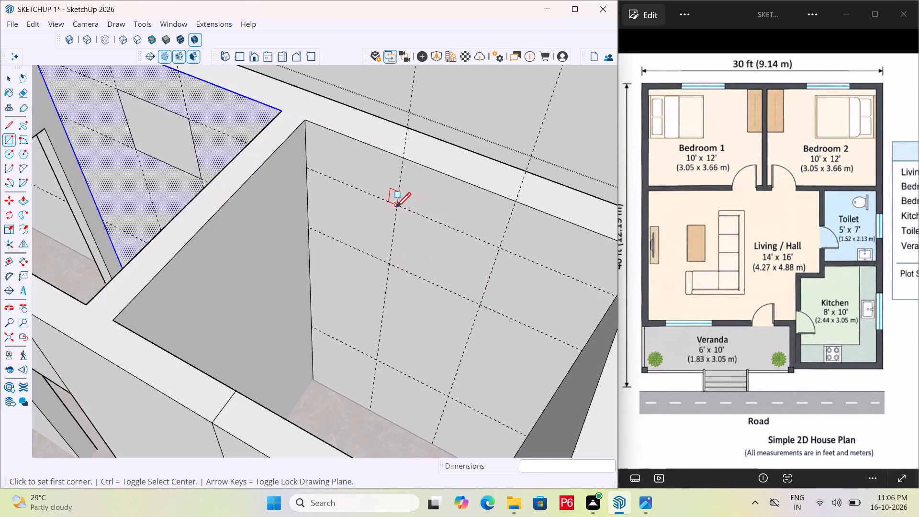
click(480, 304)
scroll(396, 237, down, 7)
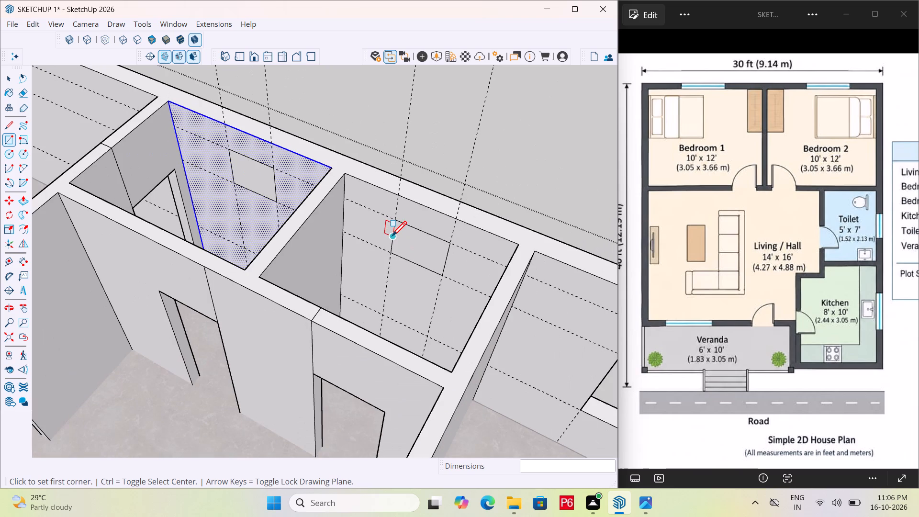
Push the window rectangle in the small room beside the kitchen 9" through the outer wall to cut the opening.
key(p)
key(space)
click(422, 244)
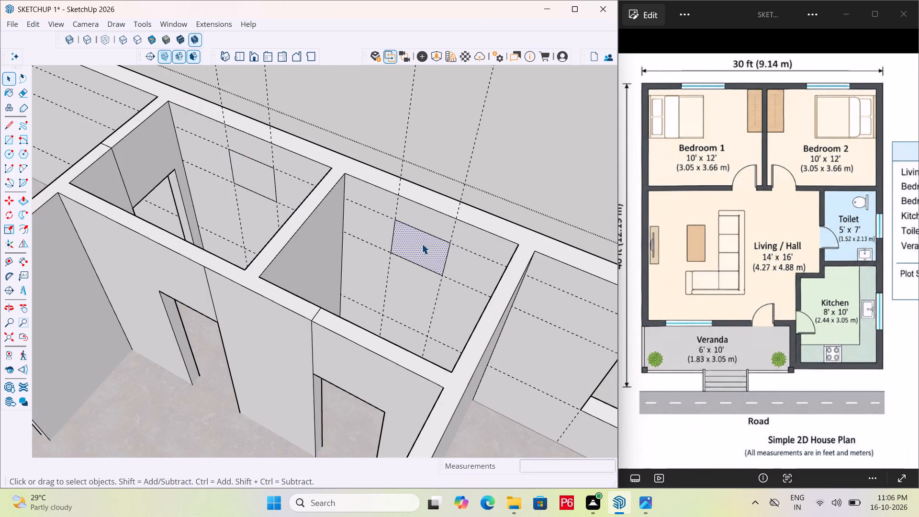
key(p)
click(421, 244)
middle_drag(453, 182, 400, 207)
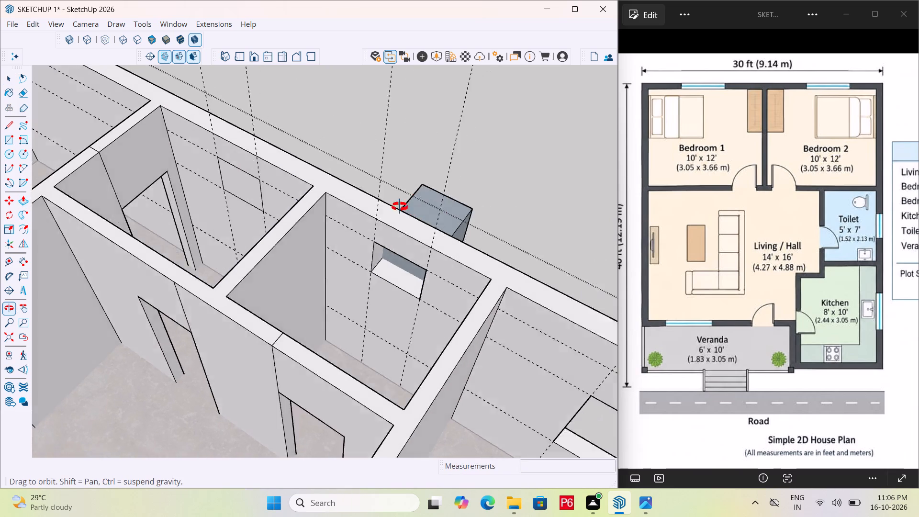
middle_drag(400, 207, 398, 208)
scroll(365, 261, up, 1)
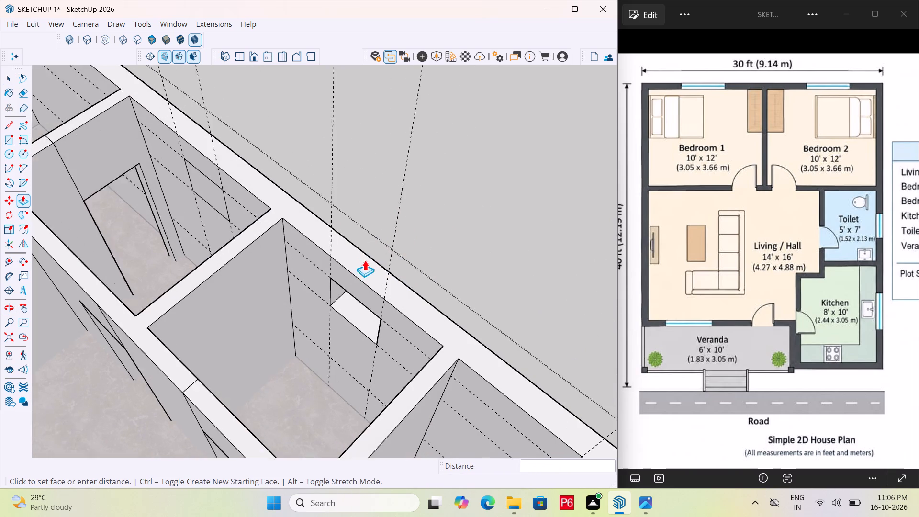
scroll(365, 260, up, 3)
drag(370, 252, 374, 247)
scroll(397, 174, down, 7)
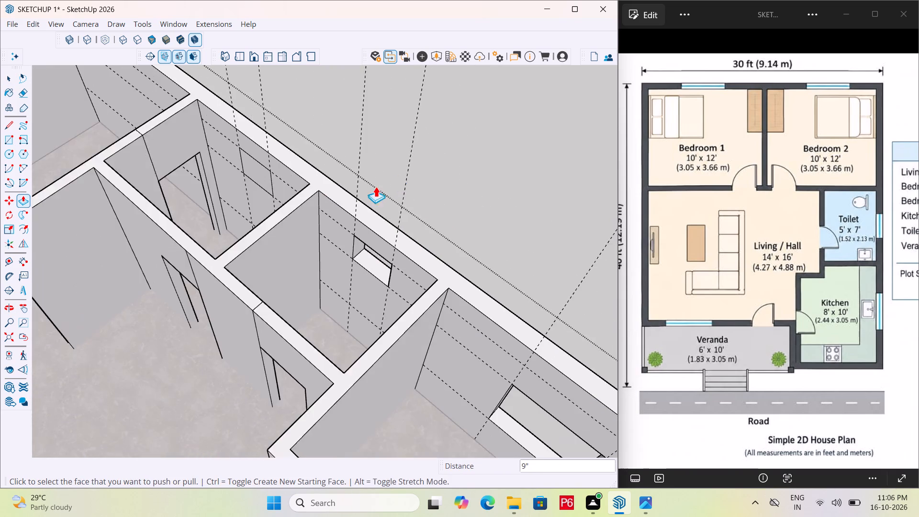
Push the window rectangle in the small room beside the bedroom 9" through the outer wall to cut the opening.
middle_drag(314, 224, 423, 215)
scroll(302, 189, up, 2)
click(305, 177)
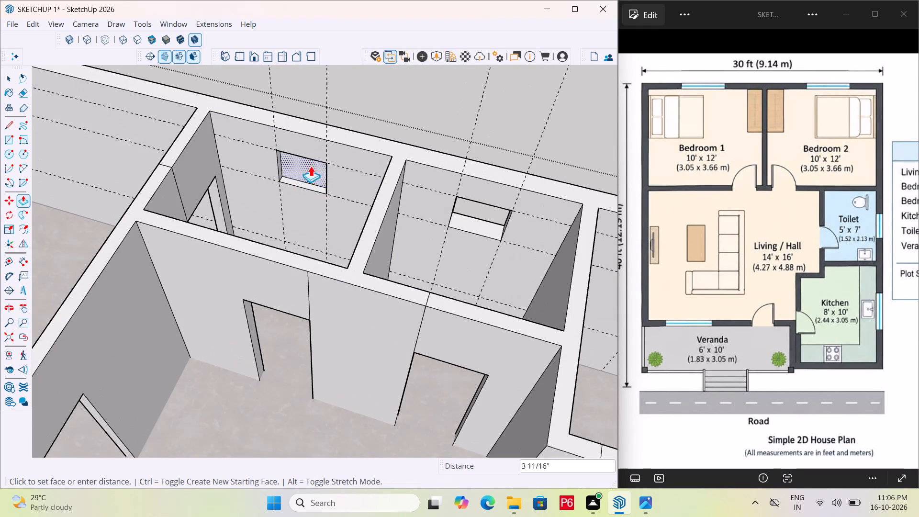
scroll(305, 114, up, 6)
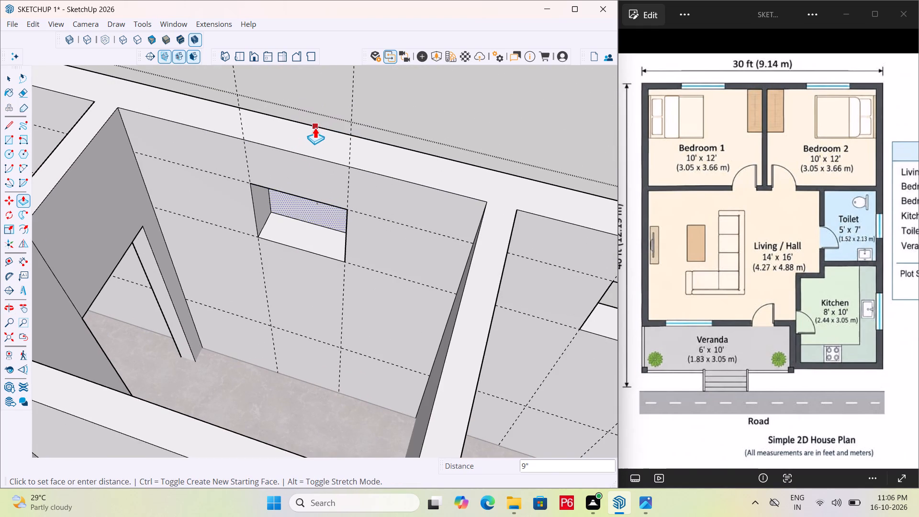
click(317, 125)
scroll(355, 76, down, 7)
scroll(350, 151, down, 5)
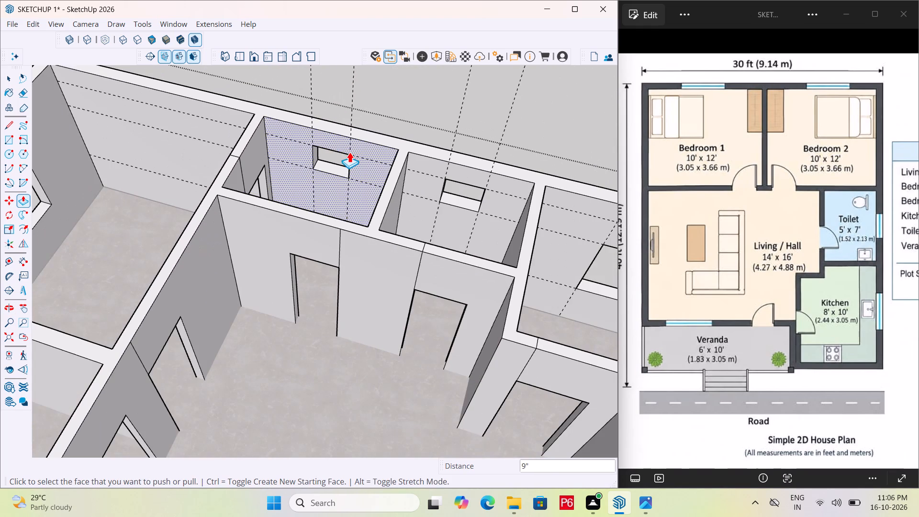
Save the model.
key(ctrl+s)
key(ctrl+s)
ctrl+scroll(338, 157, down, 6)
key(ctrl+s)
Erase all the horizontal and vertical construction guides around the house walls and leave the wall group.
scroll(248, 162, down, 6)
scroll(299, 163, down, 4)
middle_drag(336, 172, 335, 170)
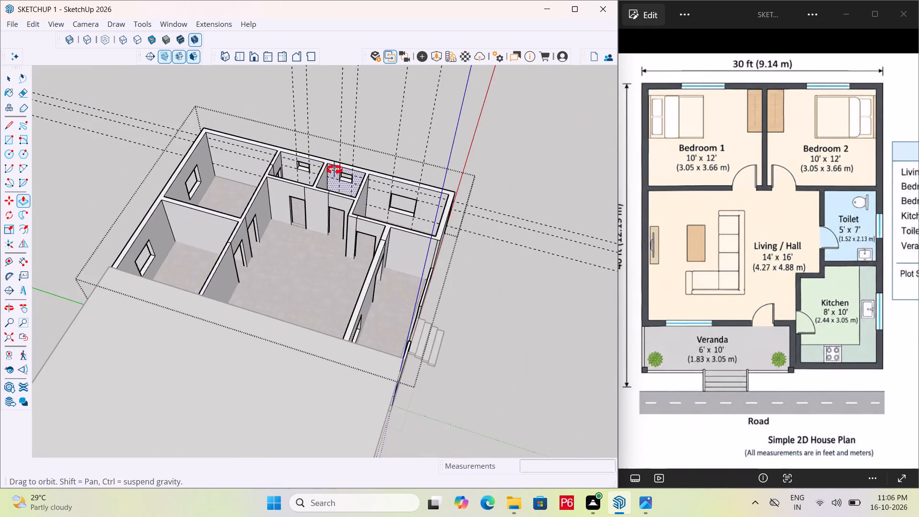
middle_drag(335, 170, 300, 50)
middle_drag(370, 176, 334, 189)
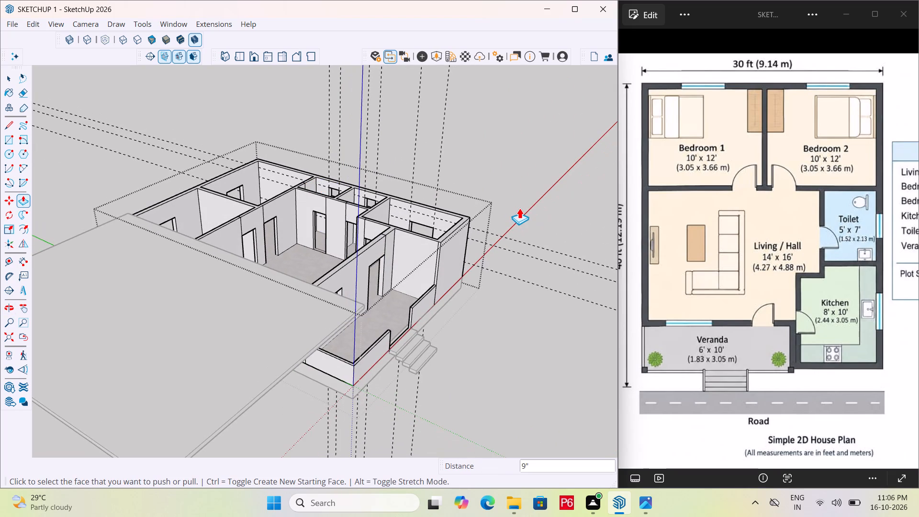
key(e)
drag(541, 242, 535, 256)
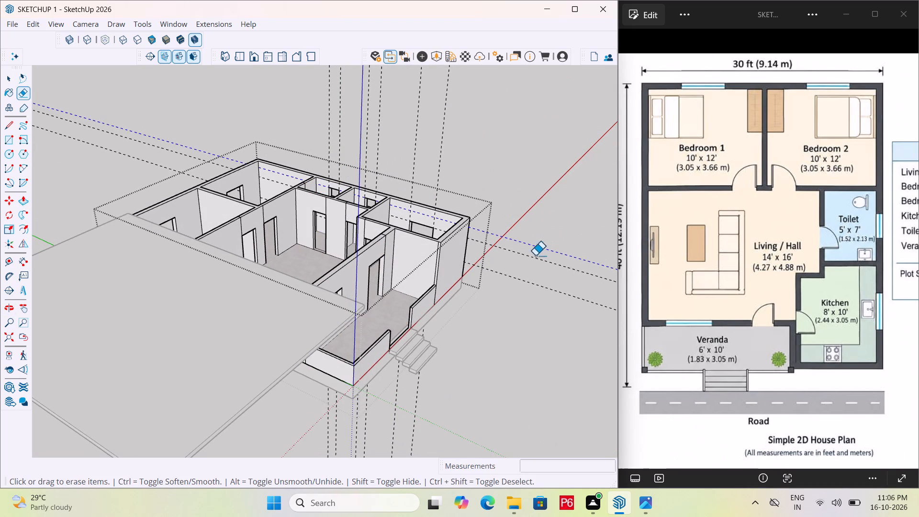
drag(535, 256, 529, 286)
drag(320, 99, 381, 110)
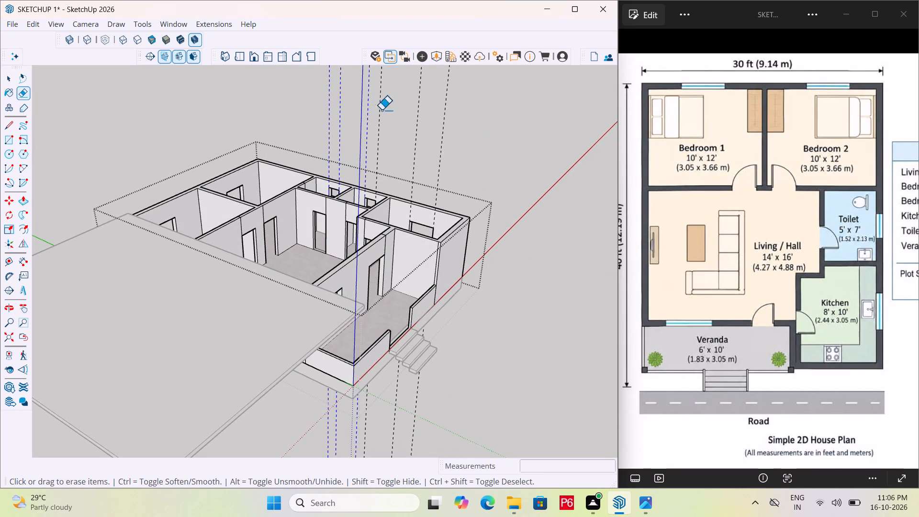
drag(381, 110, 457, 121)
scroll(452, 155, down, 2)
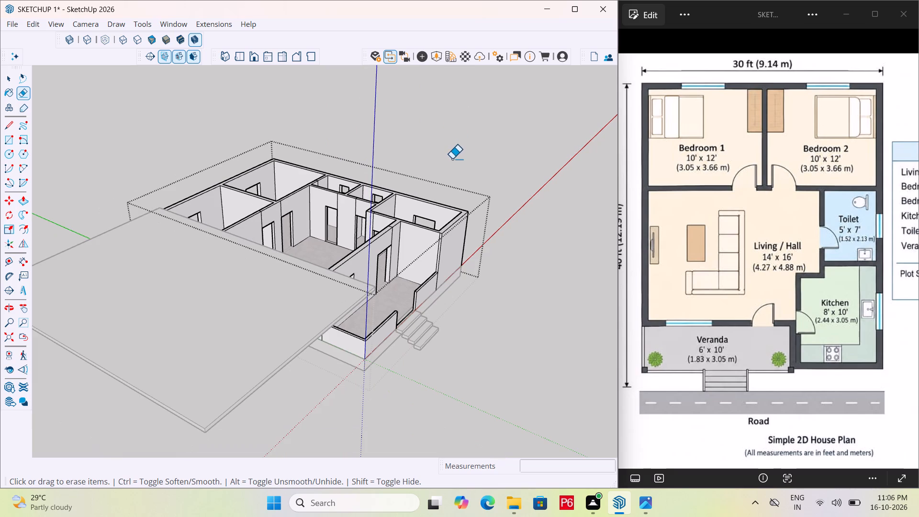
key(space)
key(Escape)
Move the roof slab onto the walls, matching its lower front corner to the top outer corner of the kitchen walls.
middle_drag(504, 153, 398, 163)
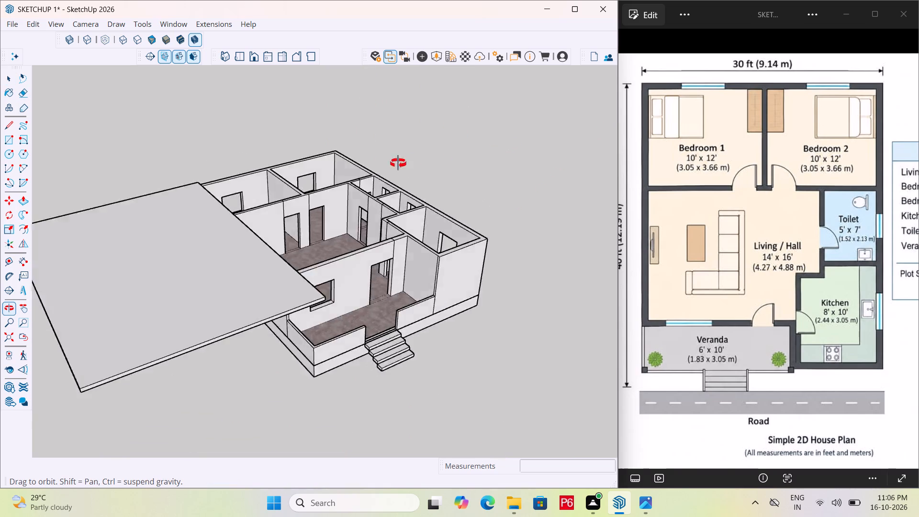
middle_drag(398, 163, 139, 164)
click(202, 261)
click(213, 255)
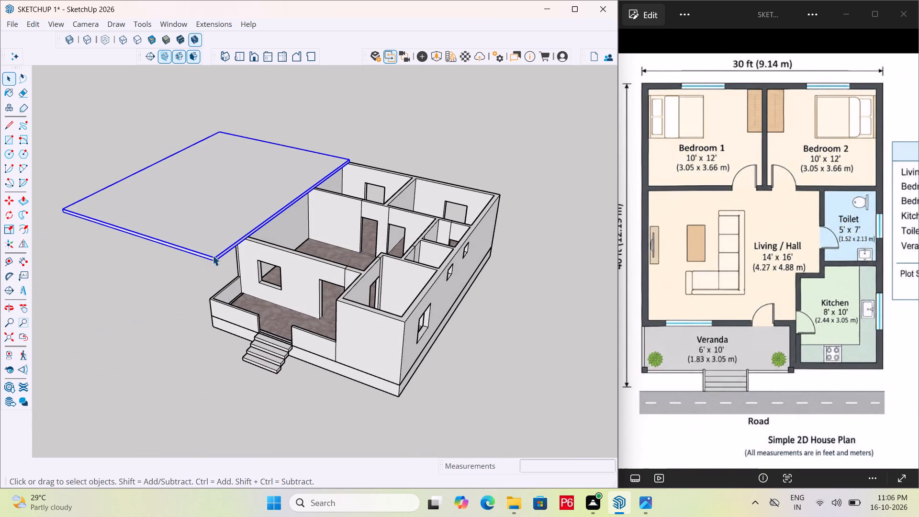
key(m)
scroll(208, 275, up, 10)
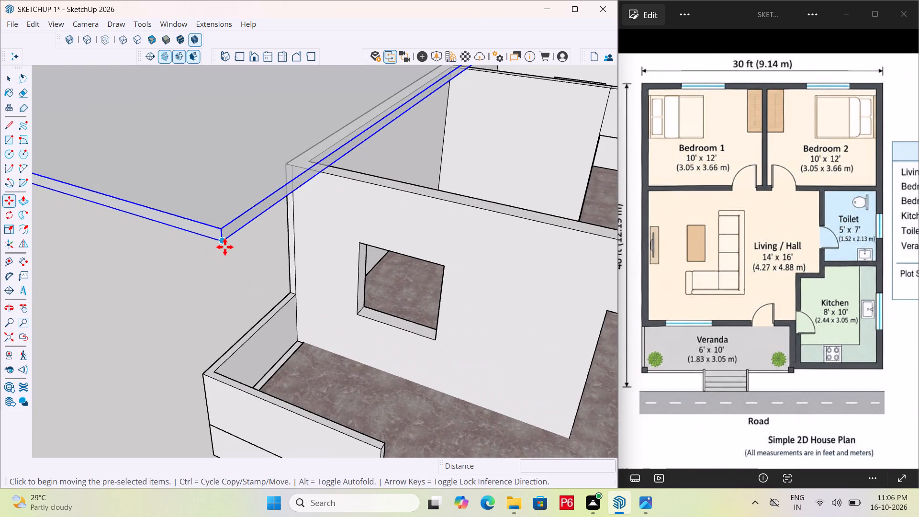
click(224, 241)
scroll(160, 222, down, 6)
scroll(122, 168, down, 2)
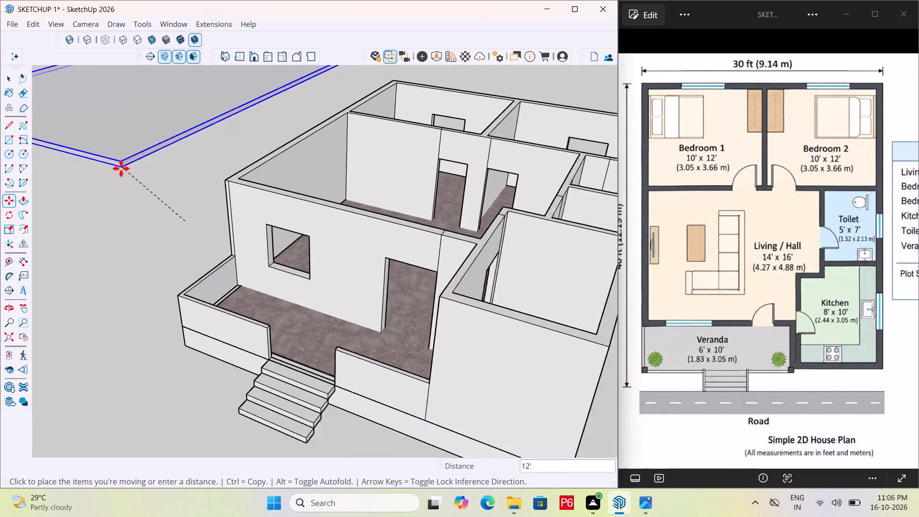
scroll(121, 169, down, 5)
scroll(362, 253, up, 5)
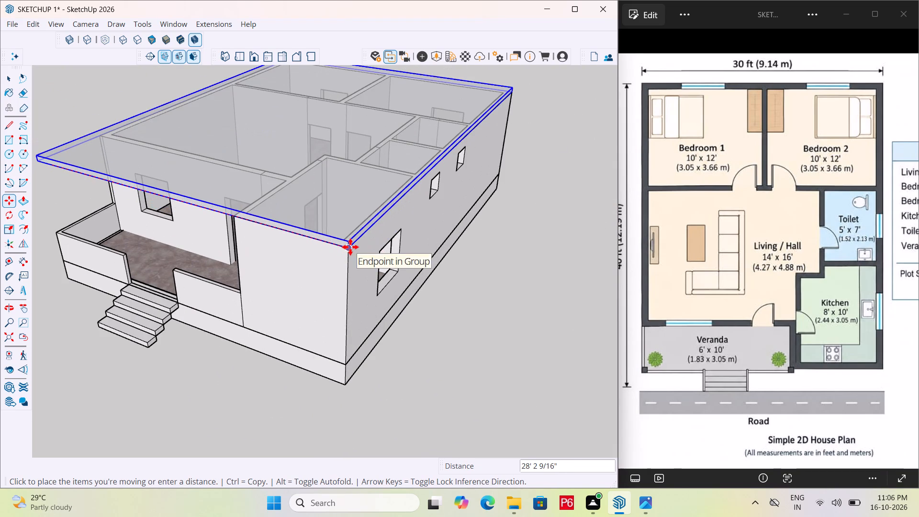
click(350, 247)
middle_drag(342, 230, 579, 144)
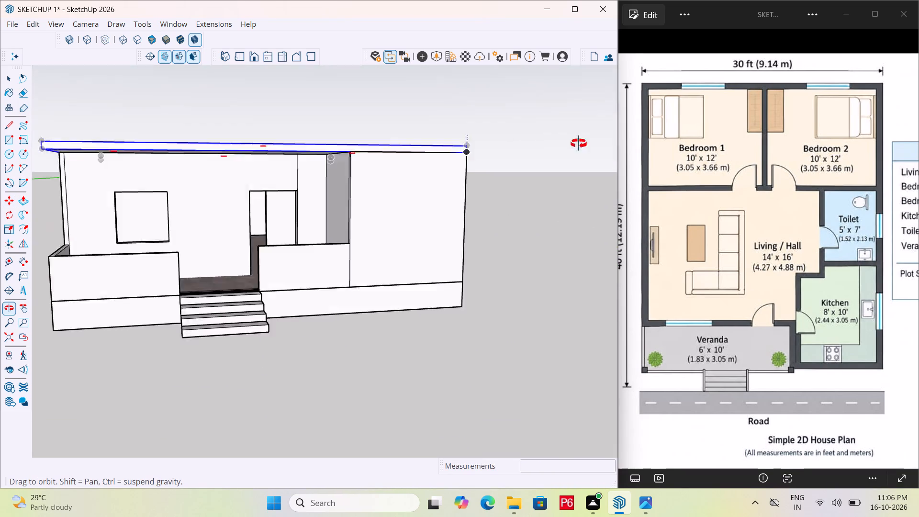
middle_drag(579, 144, 601, 174)
middle_drag(209, 206, 281, 216)
key(space)
click(518, 276)
Move the two-pane wooden window by its lower corner into the living room window opening facing the veranda.
scroll(341, 192, down, 5)
scroll(213, 278, down, 5)
click(79, 392)
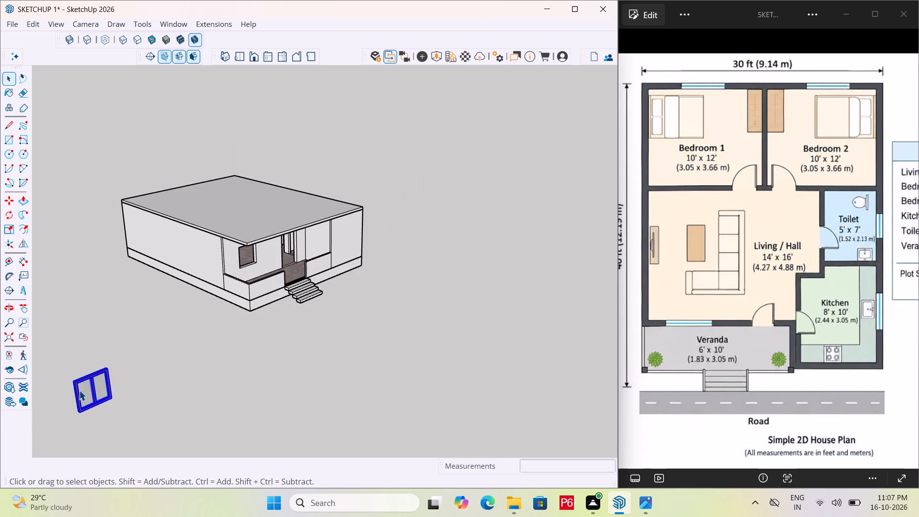
key(m)
scroll(67, 421, up, 7)
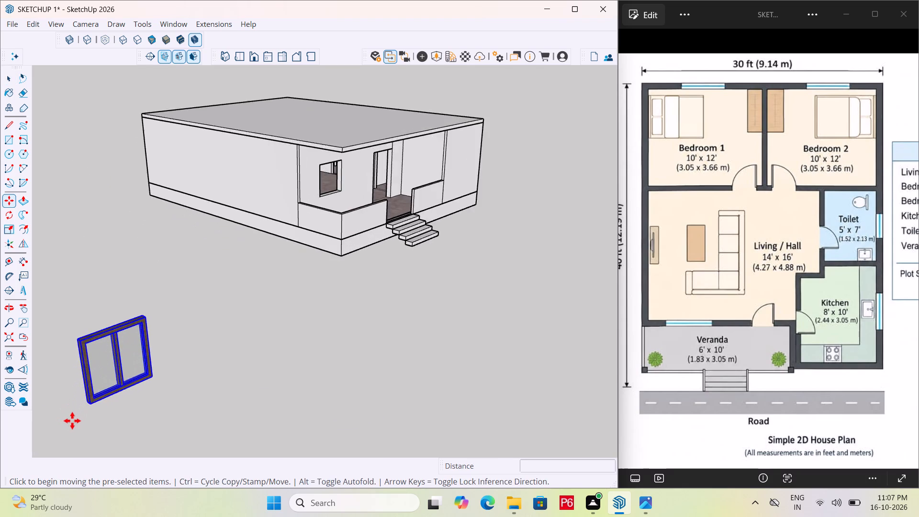
scroll(64, 421, up, 13)
drag(173, 370, 174, 369)
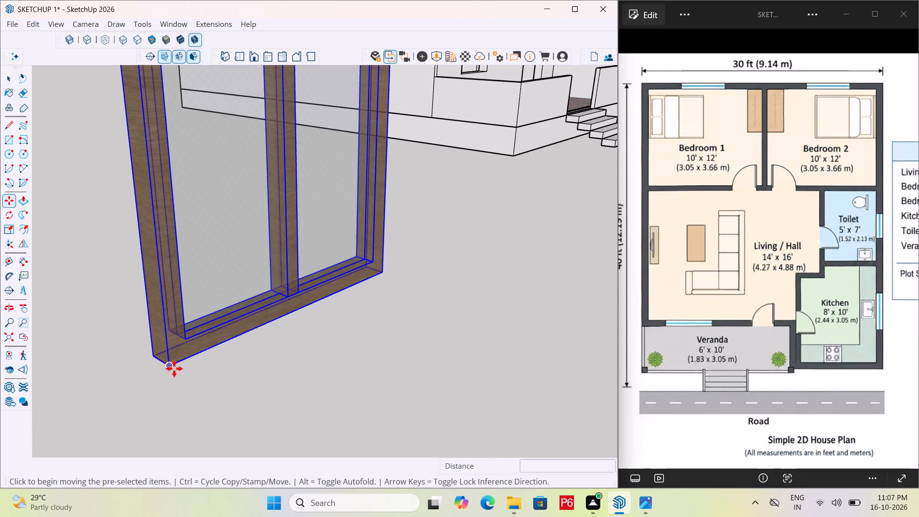
drag(174, 369, 182, 353)
scroll(374, 182, down, 7)
scroll(500, 78, up, 6)
scroll(464, 101, up, 6)
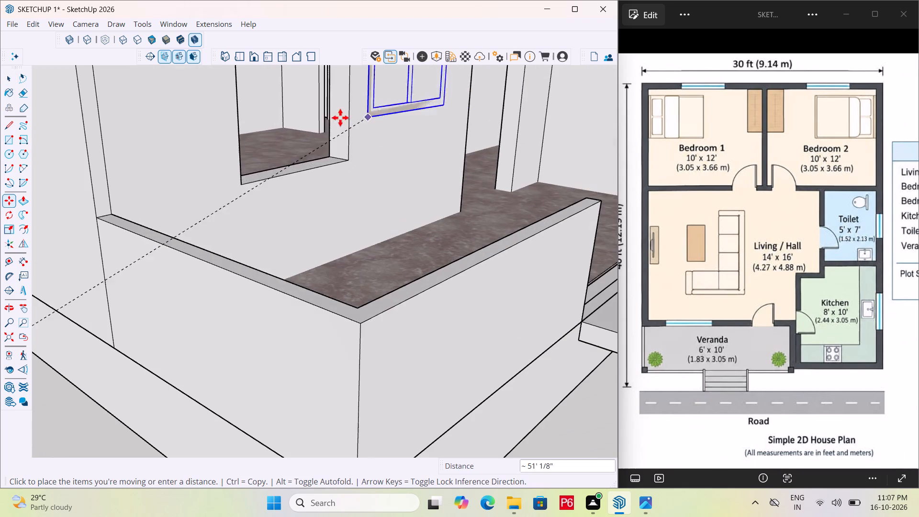
click(241, 184)
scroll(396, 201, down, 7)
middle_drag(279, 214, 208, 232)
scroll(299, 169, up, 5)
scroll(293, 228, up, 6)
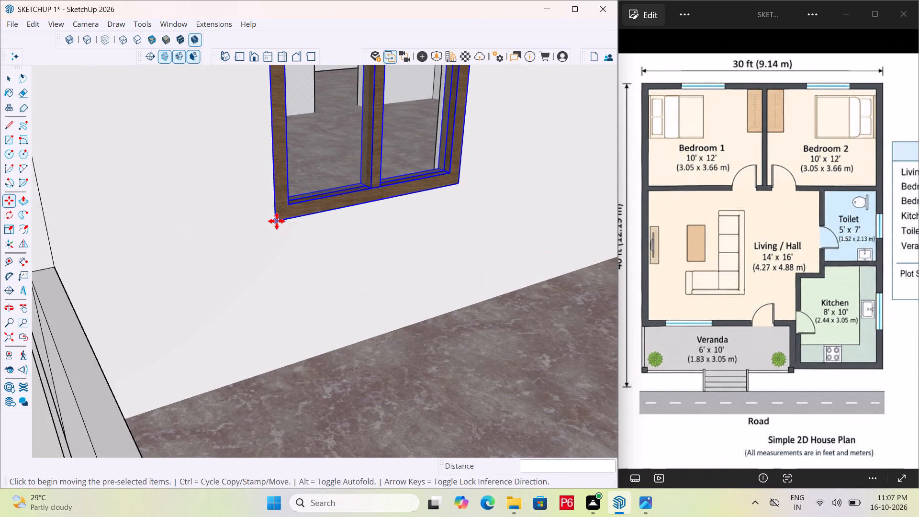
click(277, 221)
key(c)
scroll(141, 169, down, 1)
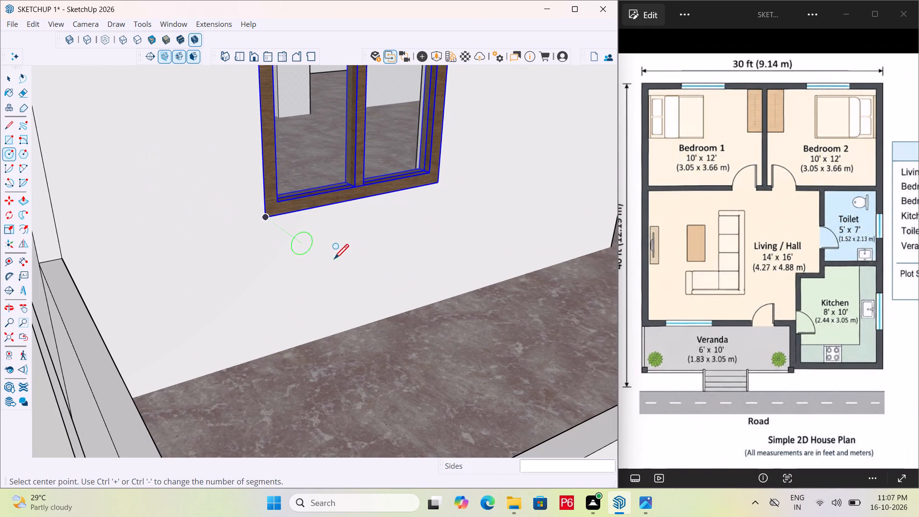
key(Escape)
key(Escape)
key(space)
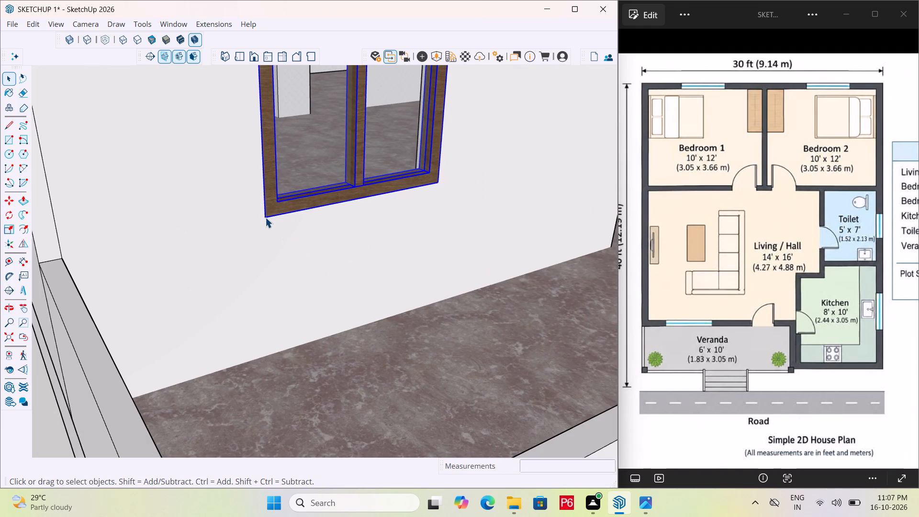
Copy the veranda window from its lower corner to a spot outside the rear corner of the house on the kitchen side.
click(268, 215)
key(m)
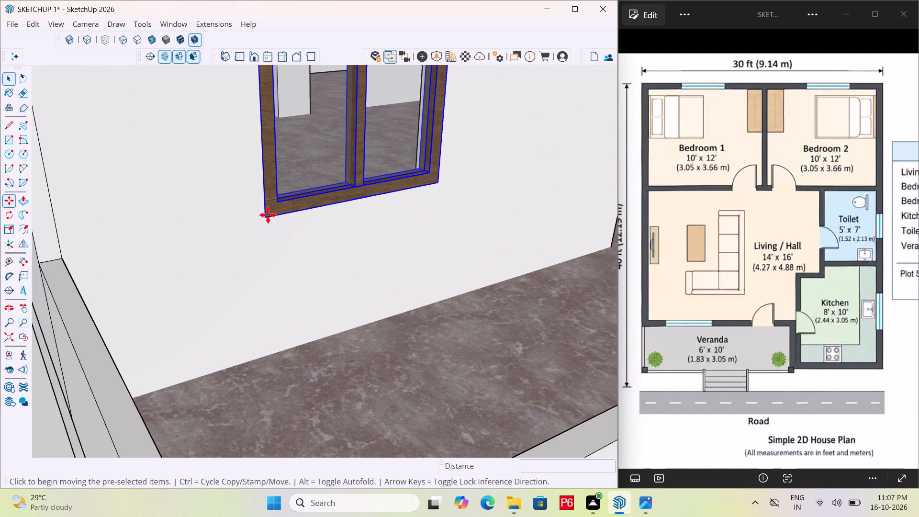
click(265, 216)
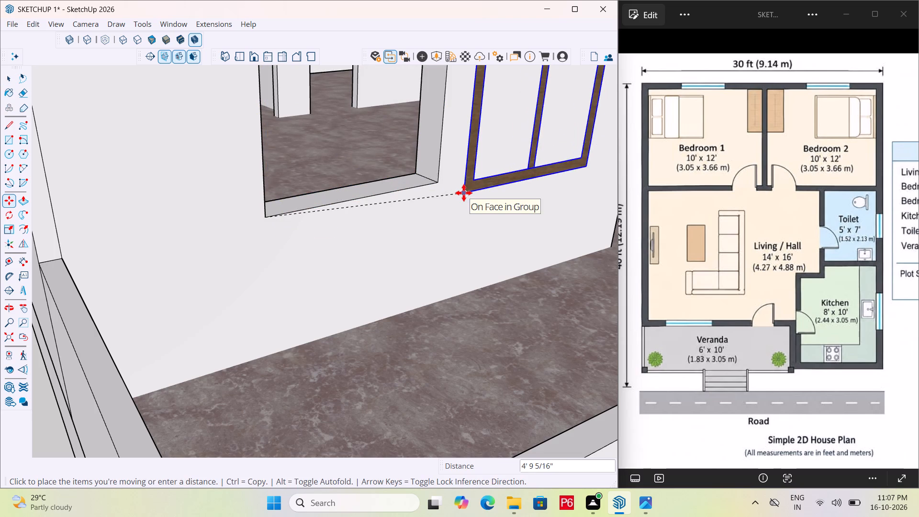
scroll(142, 160, down, 7)
scroll(63, 199, down, 7)
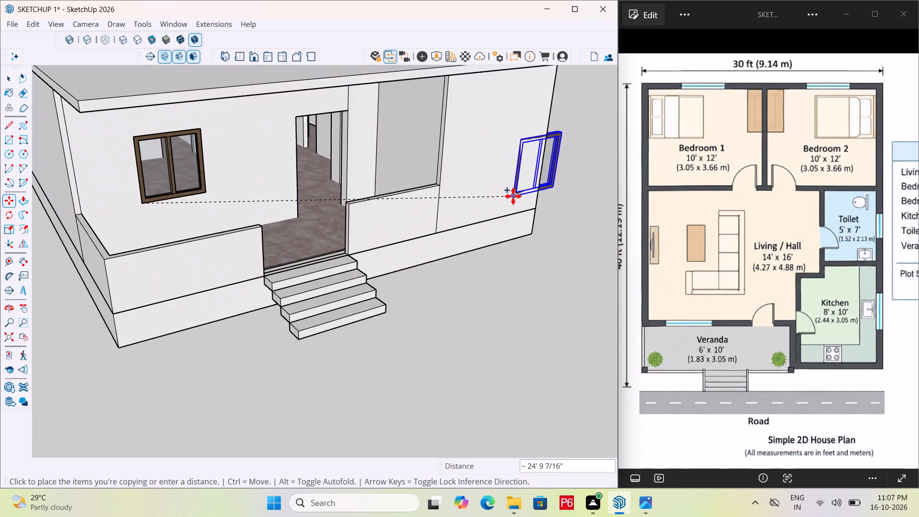
middle_drag(504, 197, 185, 191)
scroll(130, 159, down, 6)
scroll(491, 246, down, 1)
middle_drag(477, 237, 52, 192)
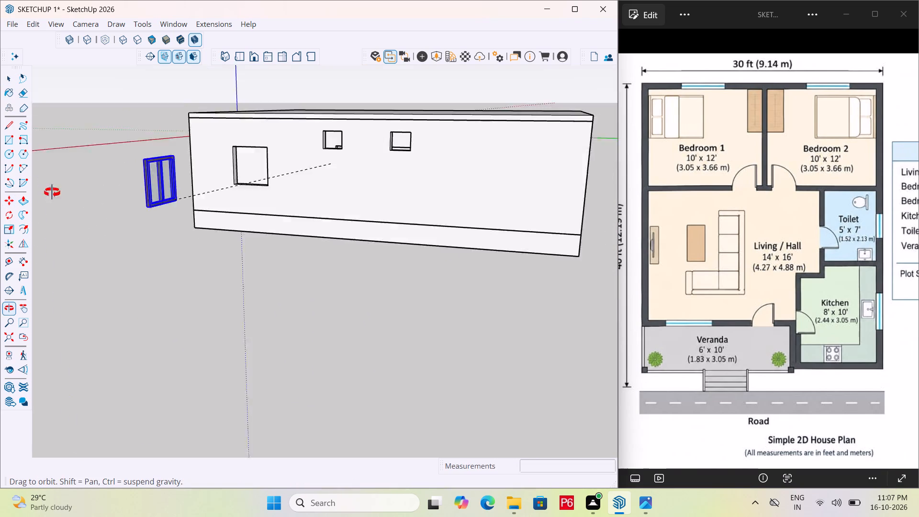
middle_drag(52, 192, 0, 183)
scroll(448, 259, down, 1)
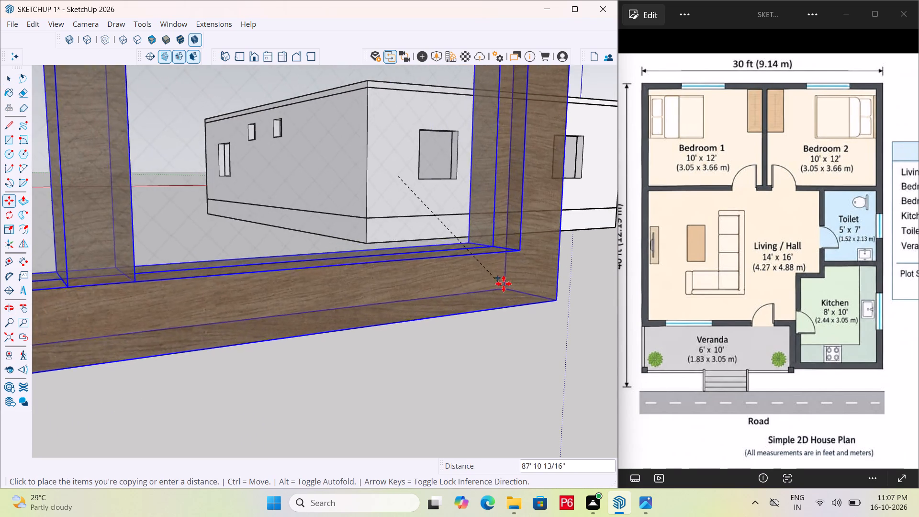
scroll(401, 232, down, 7)
middle_drag(391, 236, 315, 287)
middle_drag(355, 236, 370, 291)
scroll(355, 236, down, 1)
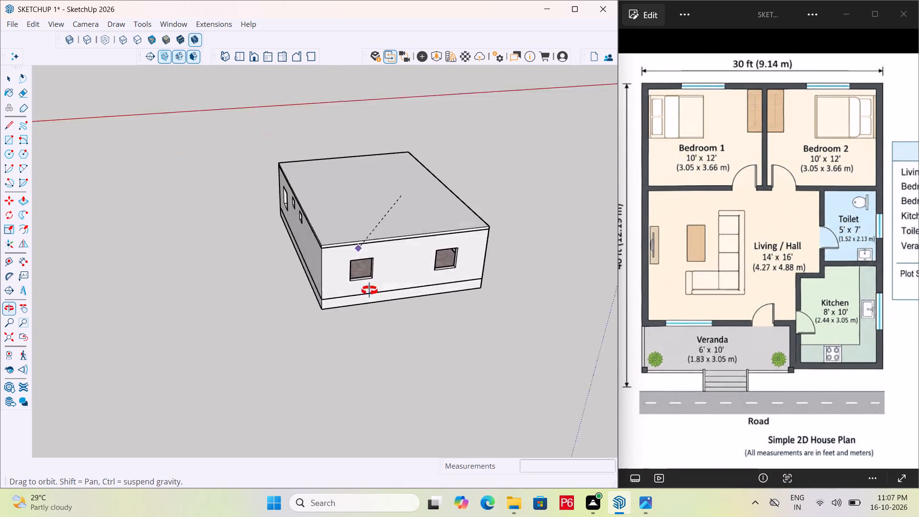
middle_drag(370, 291, 376, 331)
click(279, 346)
middle_drag(331, 331, 408, 218)
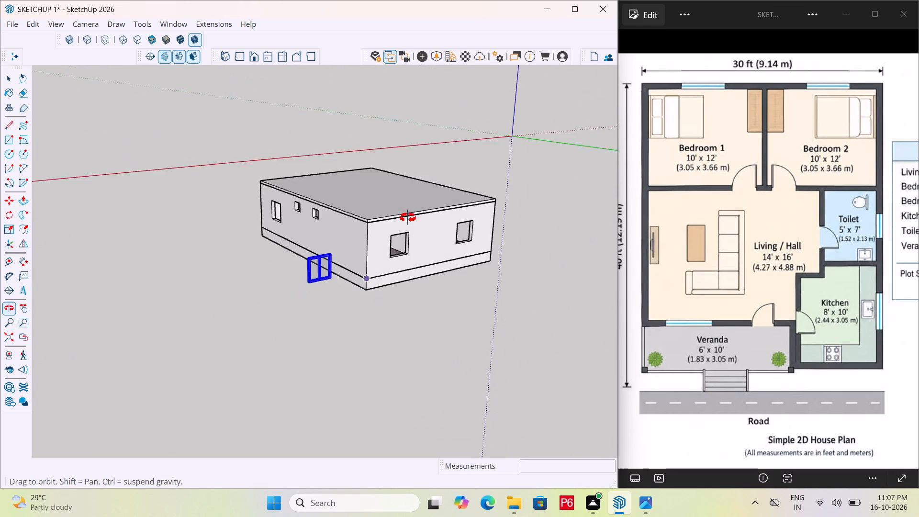
Move the copied window by its lower corner into the rear wall opening of Bedroom 2, nearest the kitchen-side corner.
middle_drag(408, 218, 408, 217)
scroll(341, 299, up, 5)
scroll(302, 256, up, 12)
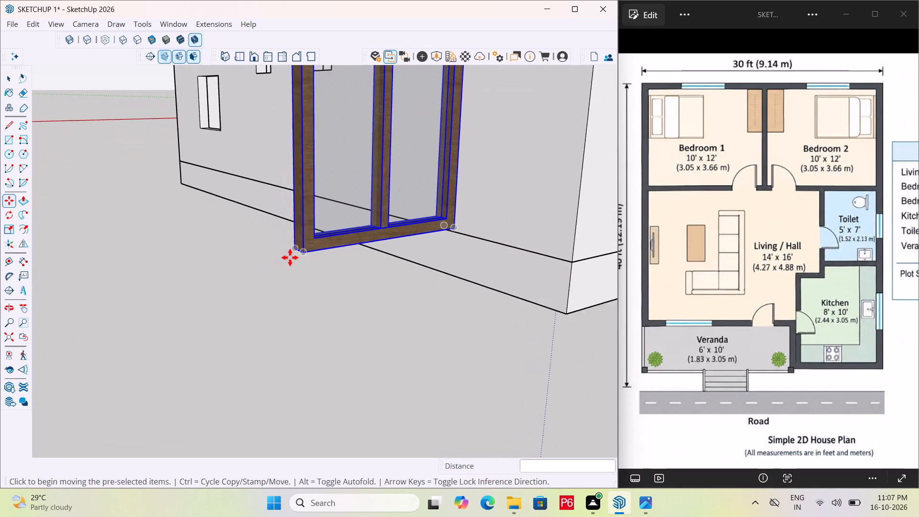
scroll(311, 252, up, 6)
click(297, 255)
scroll(447, 241, down, 5)
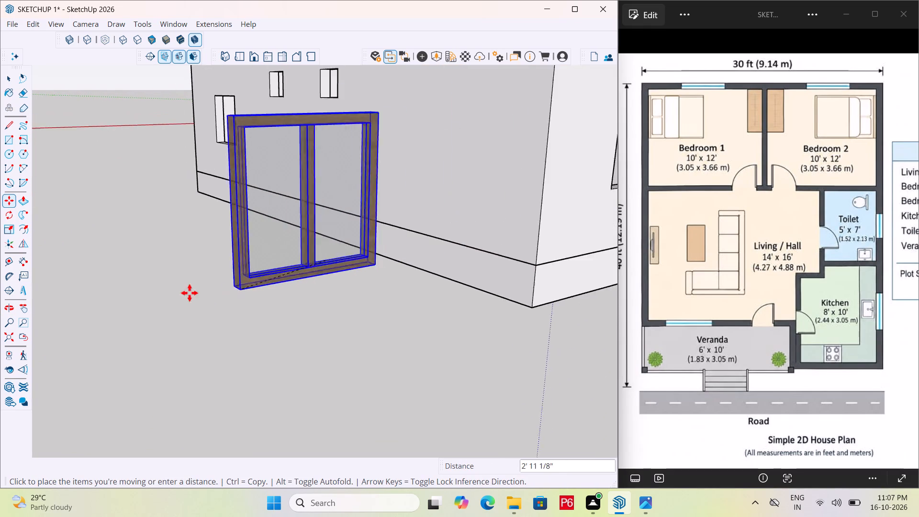
scroll(190, 293, down, 3)
scroll(154, 256, down, 1)
scroll(559, 197, up, 6)
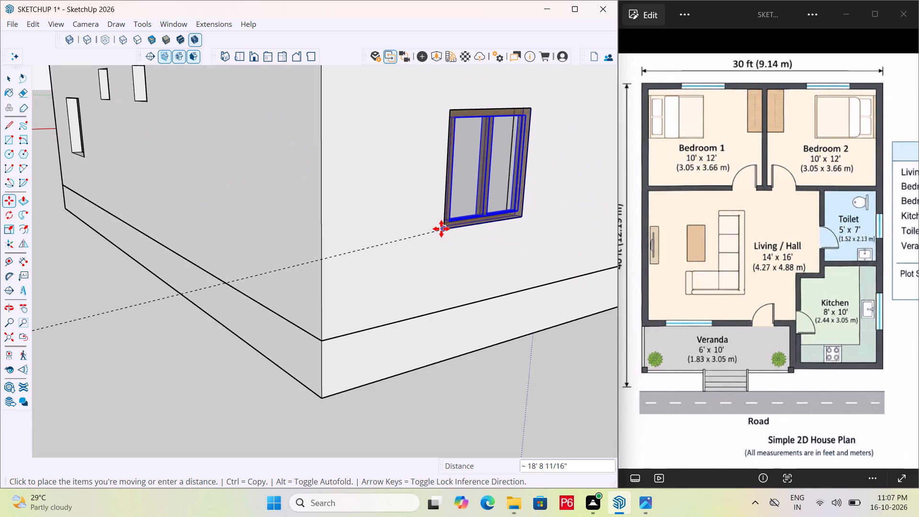
click(441, 229)
Copy the Bedroom 2 window by its lower corner into the Bedroom 1 opening on the same rear wall.
scroll(452, 228, up, 5)
click(437, 229)
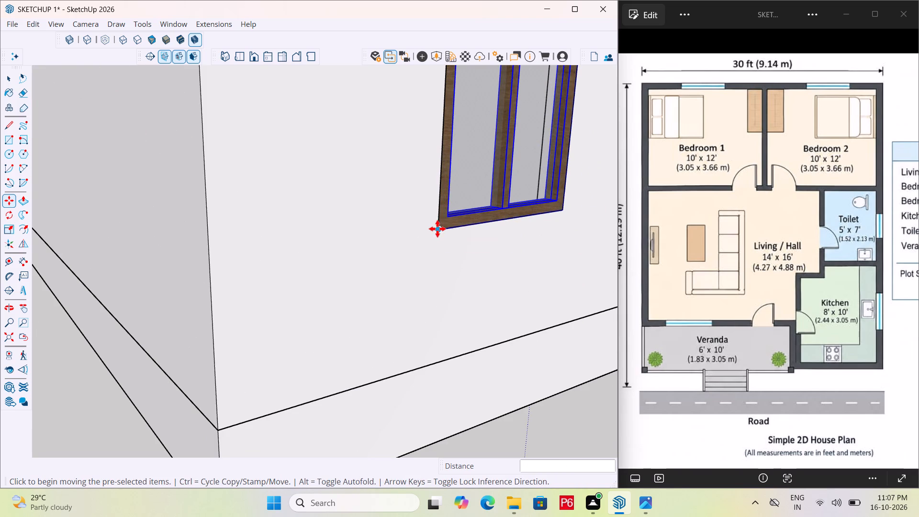
scroll(314, 202, down, 14)
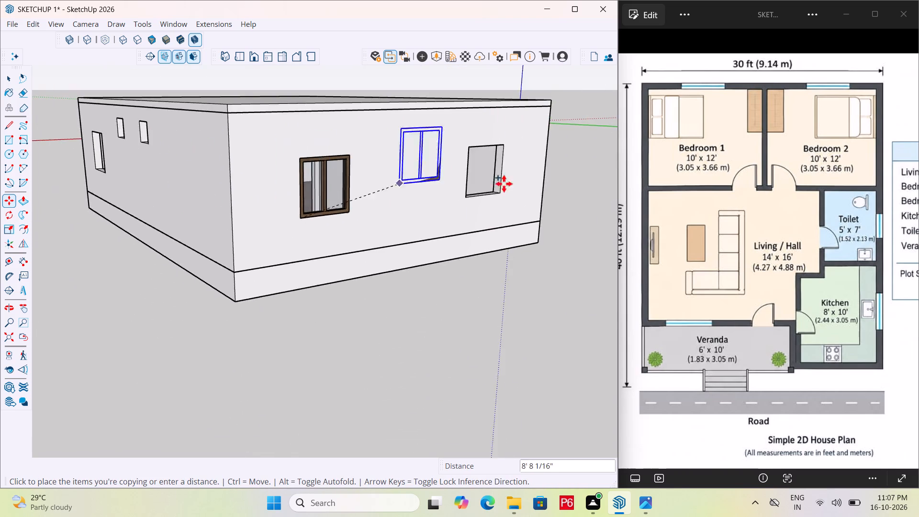
scroll(525, 184, up, 7)
click(388, 212)
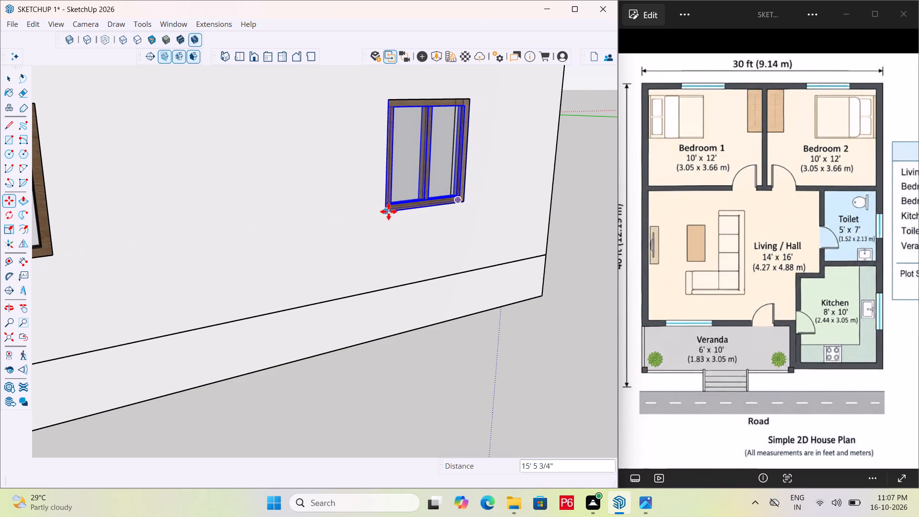
Copy the Bedroom 1 window from its lower corner to open ground outside the front corner on the kitchen side.
scroll(462, 168, down, 6)
scroll(424, 190, up, 11)
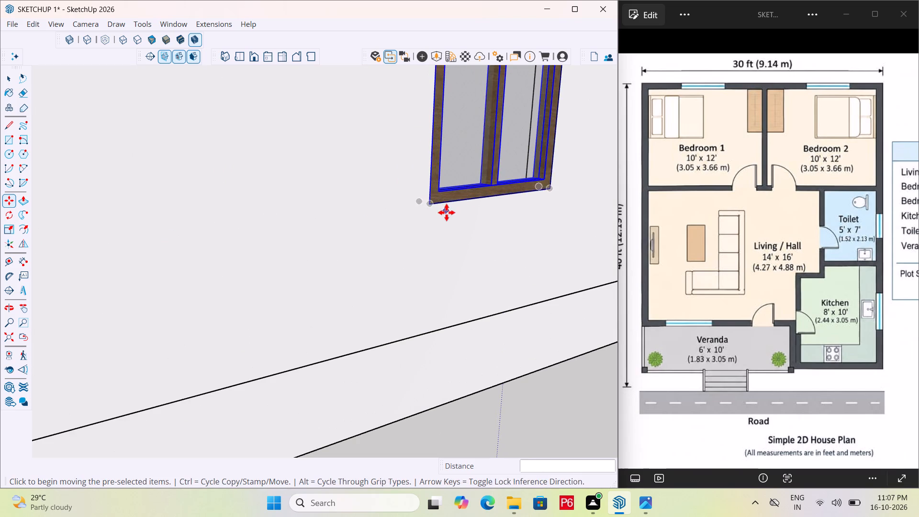
click(431, 202)
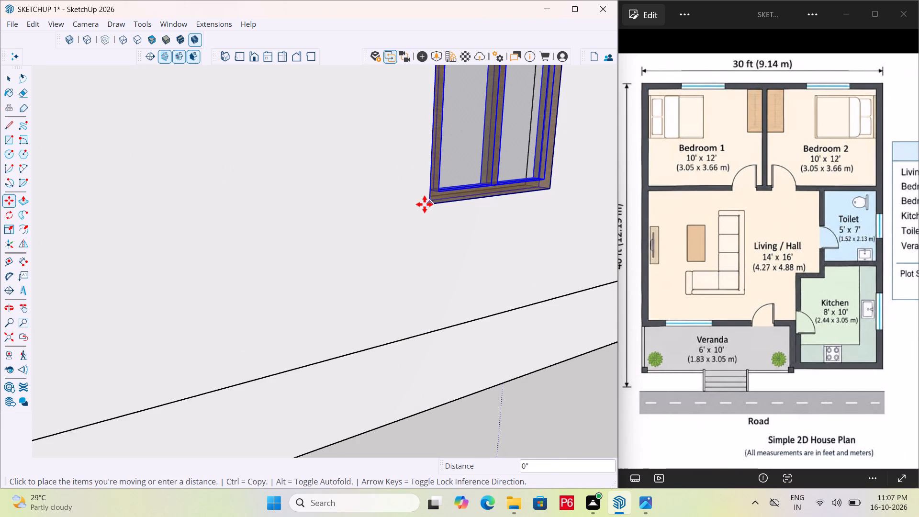
scroll(511, 183, down, 14)
scroll(362, 169, down, 7)
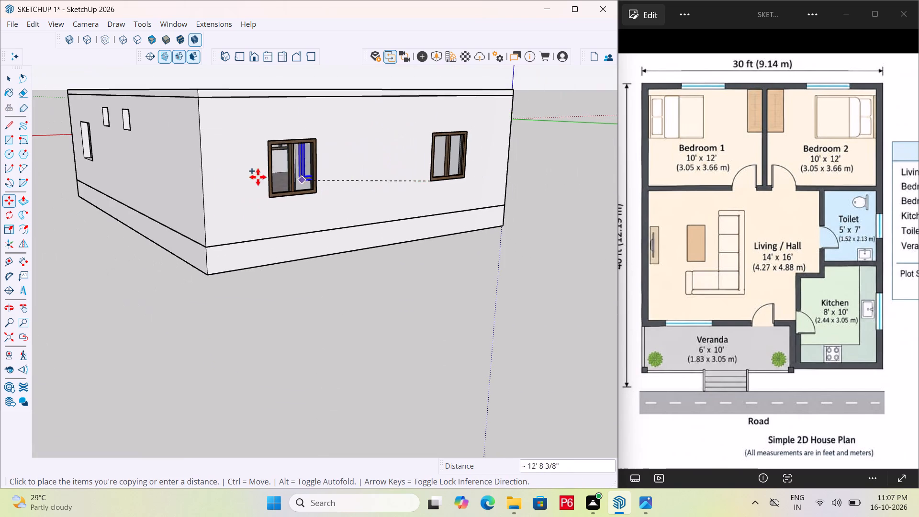
middle_drag(110, 166, 591, 163)
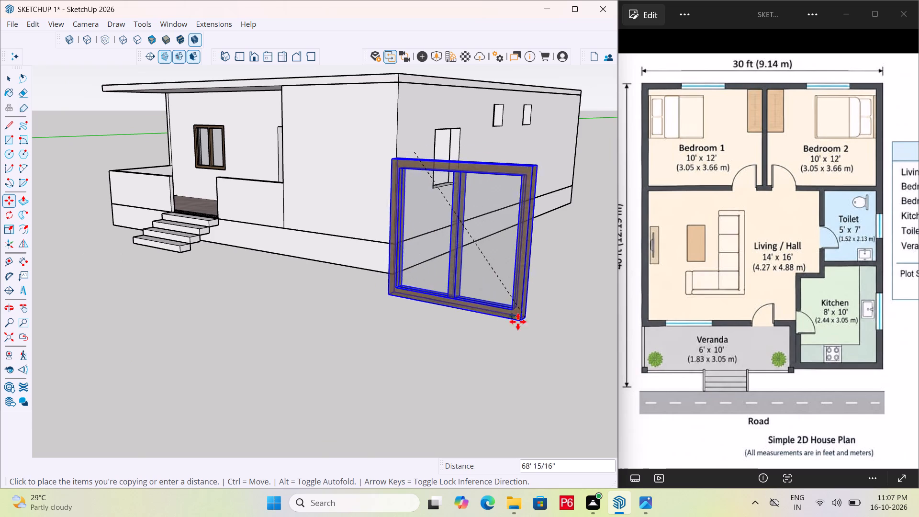
scroll(348, 126, down, 7)
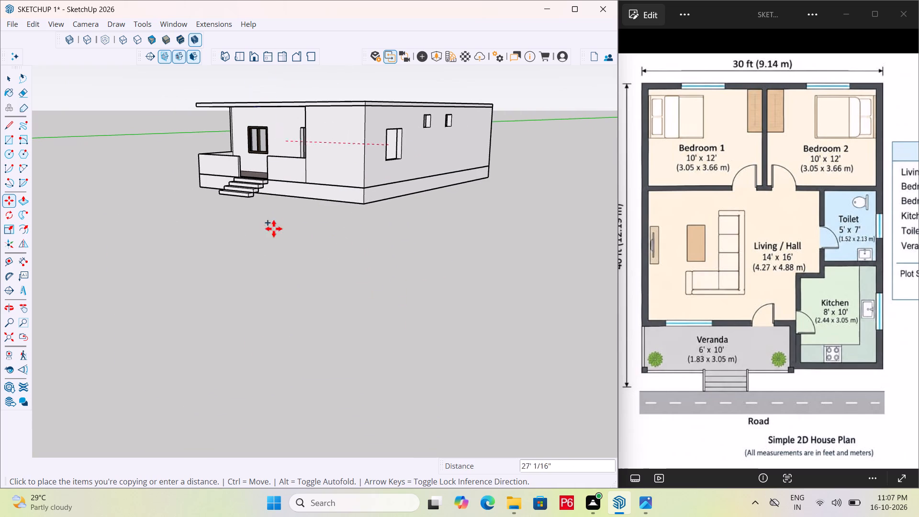
click(360, 312)
Rotate the window copy on the open ground 90° about the vertical axis to align it with the kitchen side wall.
scroll(369, 173, down, 3)
middle_drag(369, 177, 329, 300)
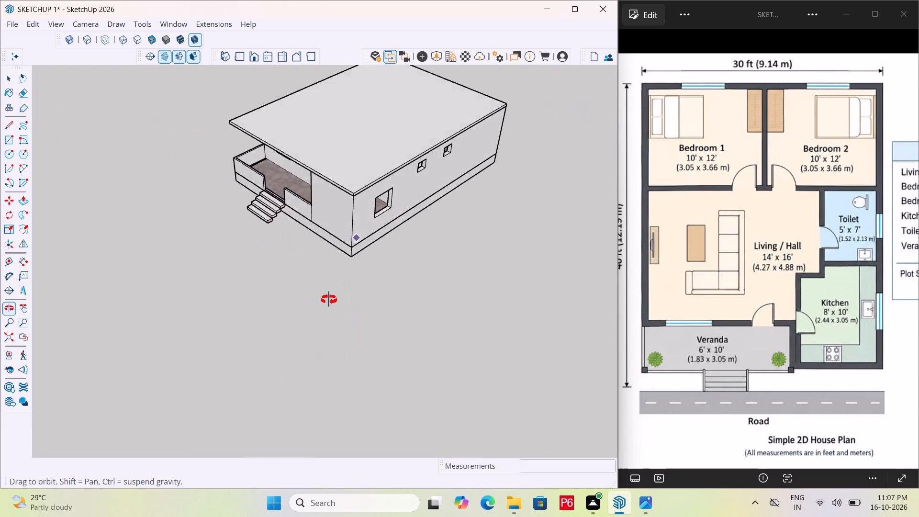
middle_drag(329, 300, 341, 256)
scroll(335, 168, down, 7)
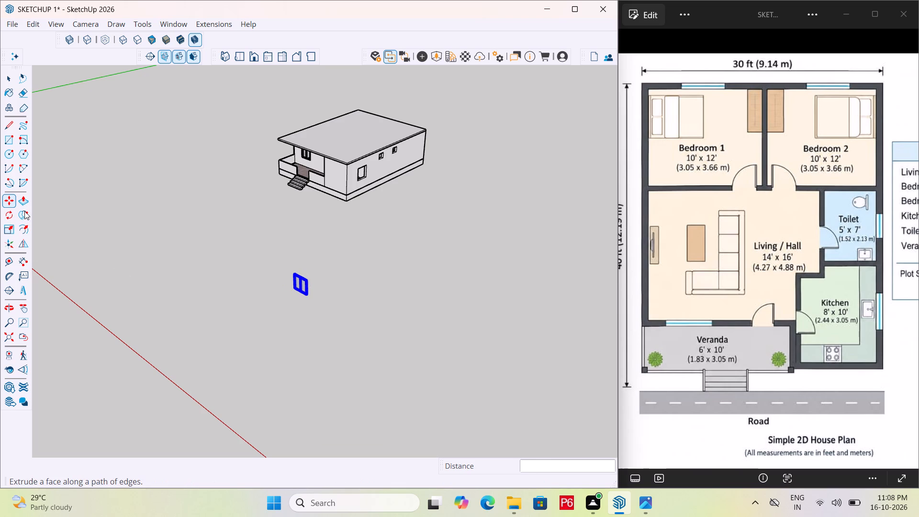
click(12, 214)
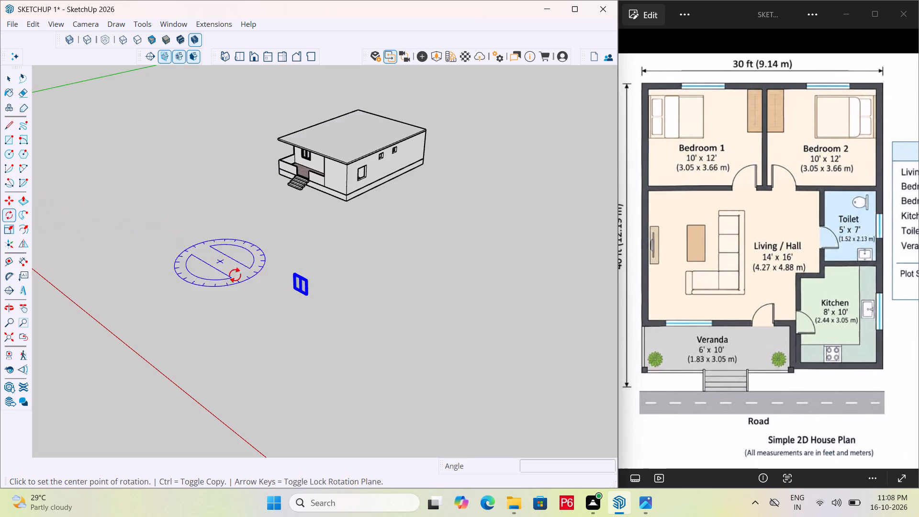
scroll(265, 287, up, 6)
click(335, 304)
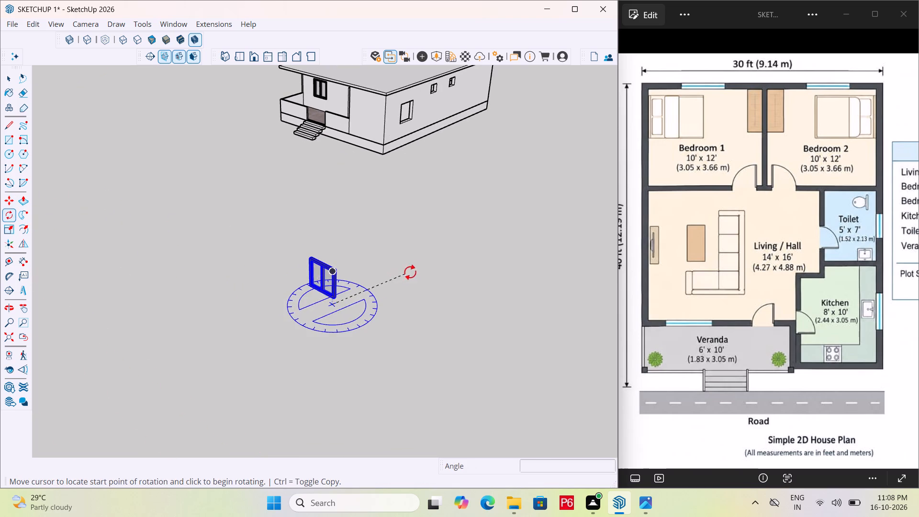
click(435, 239)
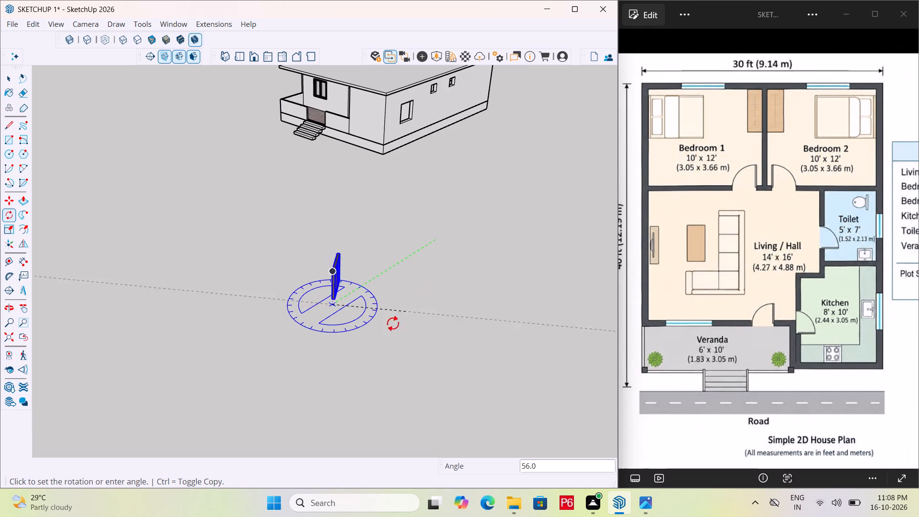
click(411, 345)
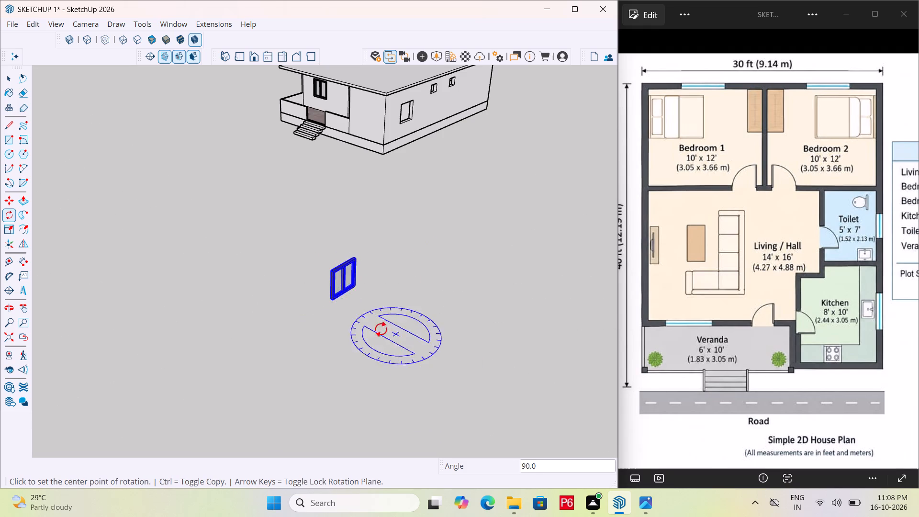
key(Escape)
key(space)
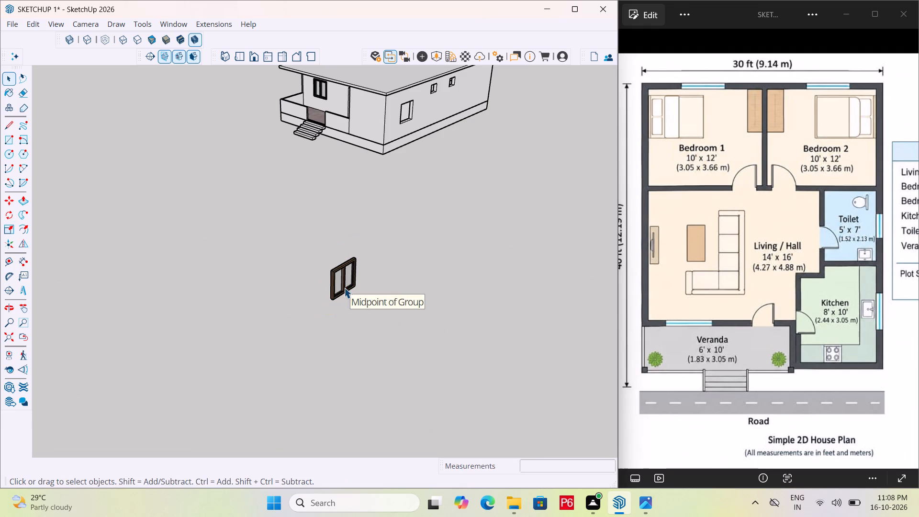
Move the rotated window by its lower corner into the kitchen window opening on the side wall.
click(345, 287)
scroll(317, 287, up, 4)
key(m)
scroll(337, 307, up, 3)
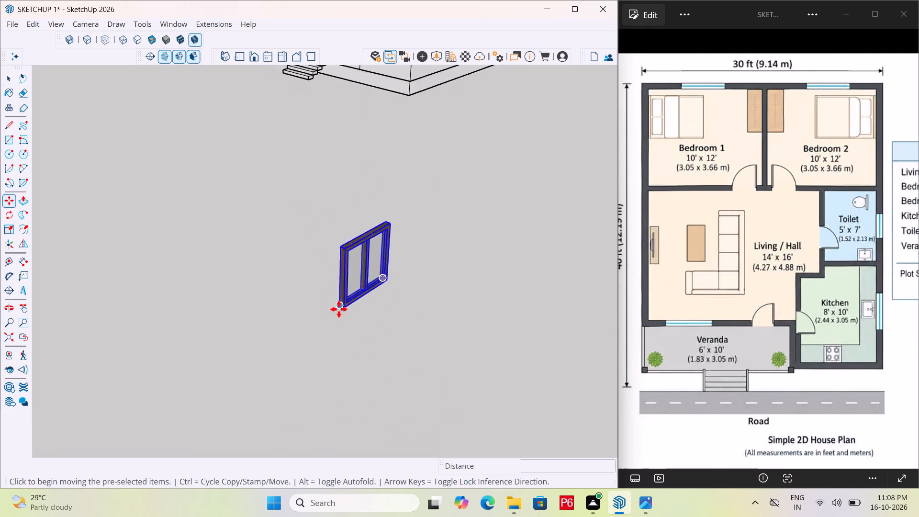
scroll(339, 309, up, 8)
click(349, 303)
scroll(408, 146, down, 3)
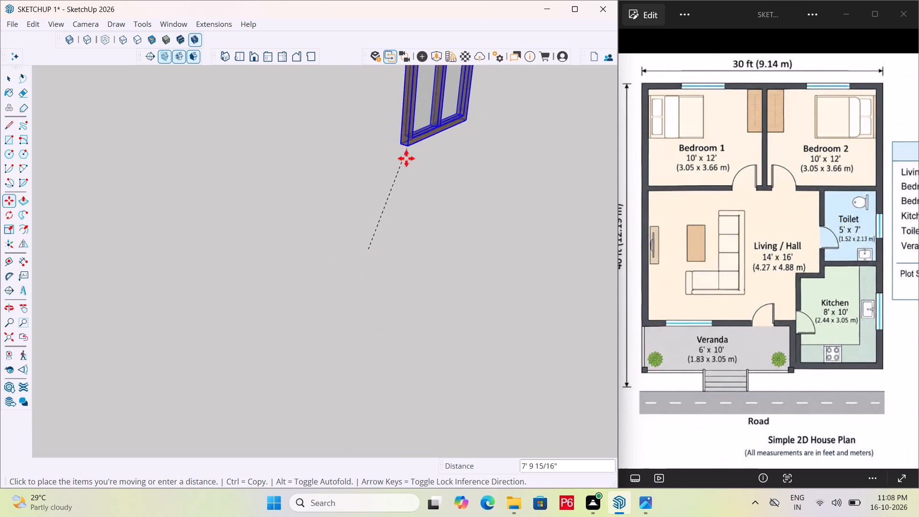
scroll(406, 158, down, 4)
scroll(322, 292, down, 14)
scroll(397, 128, up, 10)
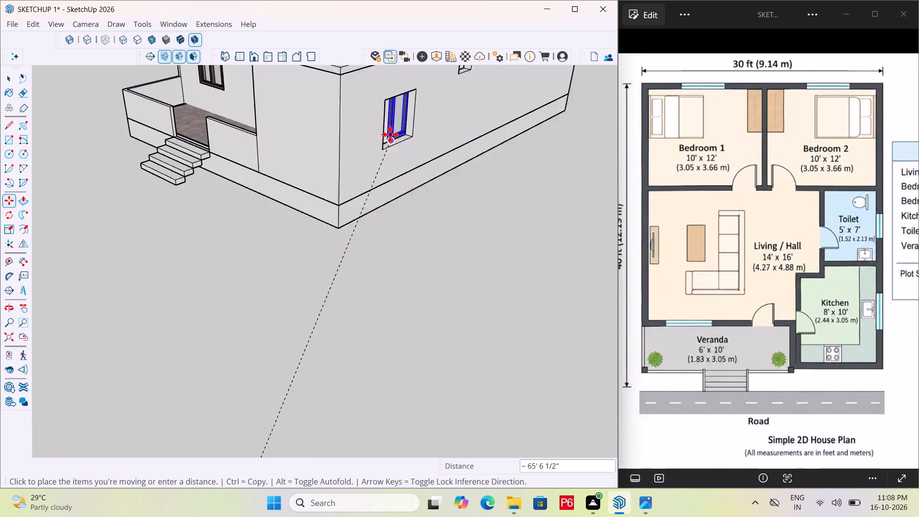
scroll(390, 135, up, 1)
double_click(382, 152)
Save the model.
scroll(238, 243, down, 3)
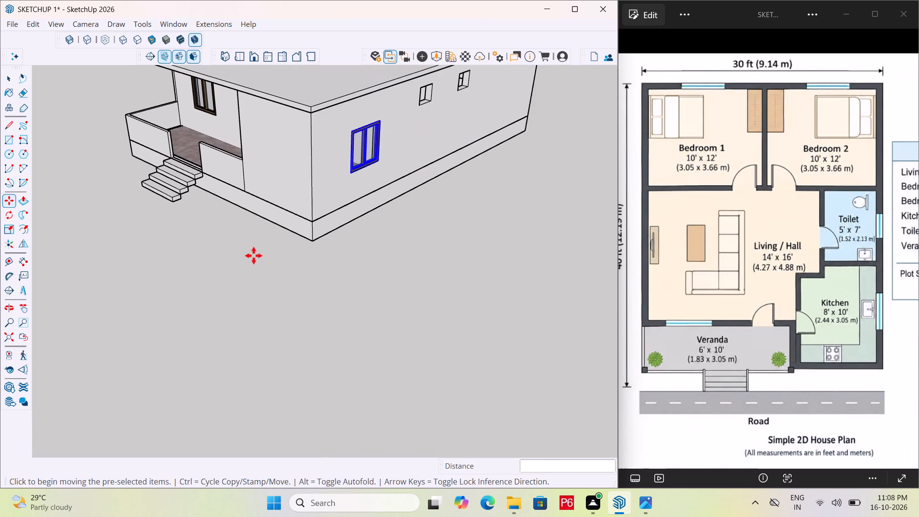
key(ctrl+s)
key(ctrl+s)
ctrl+scroll(314, 261, down, 5)
key(ctrl+s)
key(ctrl+s)
key(ctrl+s)
key(ctrl+s)
key(ctrl+s)
ctrl+scroll(377, 264, down, 2)
key(ctrl+s)
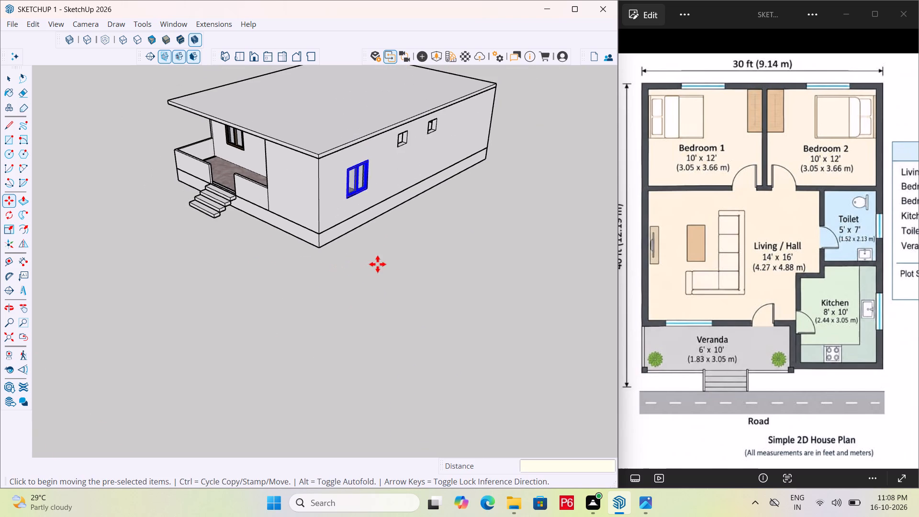
Clear the selection and examine the house from all sides, checking the fitted windows and the openings that are still empty.
middle_drag(183, 247, 483, 214)
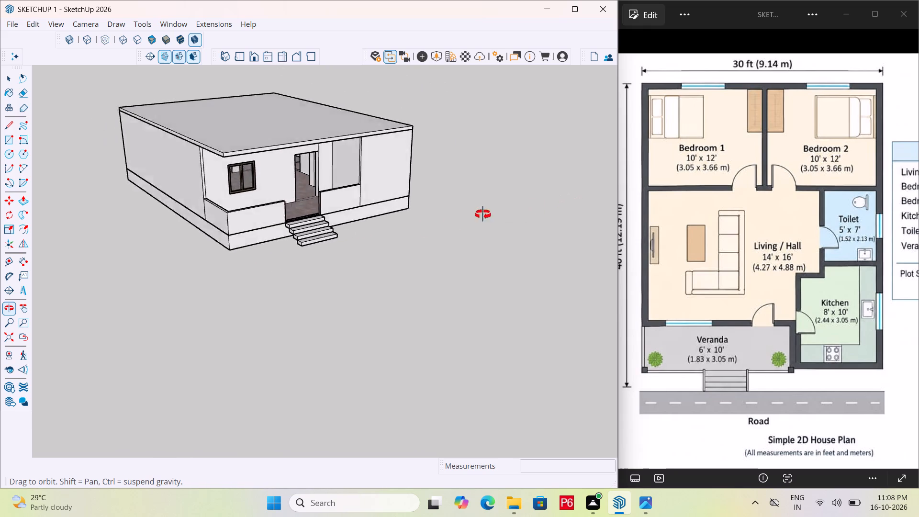
middle_drag(483, 214, 121, 231)
scroll(465, 162, down, 2)
key(space)
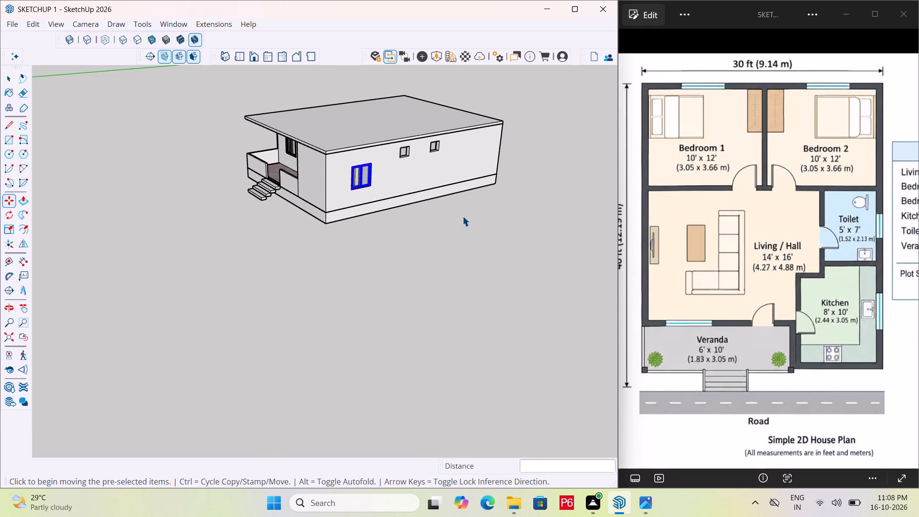
key(Escape)
key(Escape)
scroll(519, 133, up, 1)
key(space)
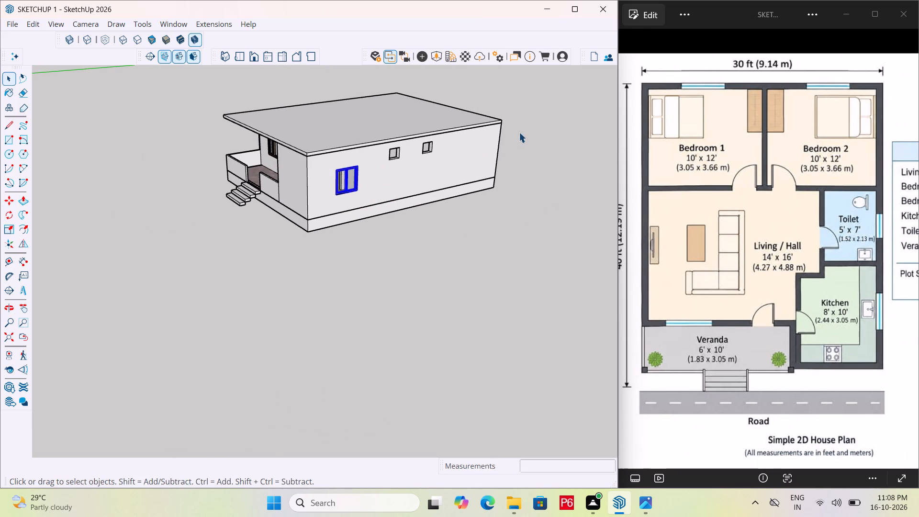
key(space)
click(526, 157)
scroll(430, 127, up, 6)
scroll(332, 164, up, 1)
middle_drag(353, 155, 415, 129)
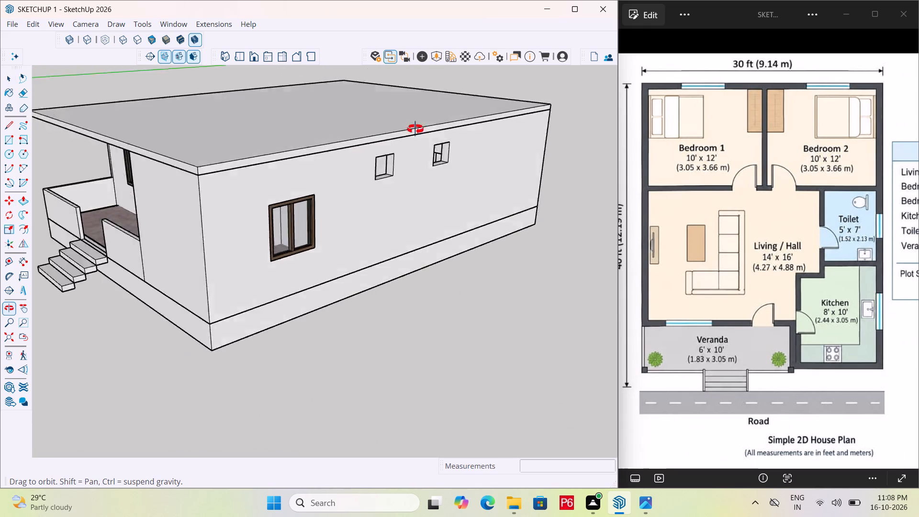
middle_drag(415, 129, 613, 118)
middle_drag(90, 165, 523, 152)
middle_drag(122, 194, 452, 173)
scroll(134, 194, down, 1)
scroll(249, 180, down, 4)
middle_drag(75, 188, 414, 215)
scroll(81, 187, down, 1)
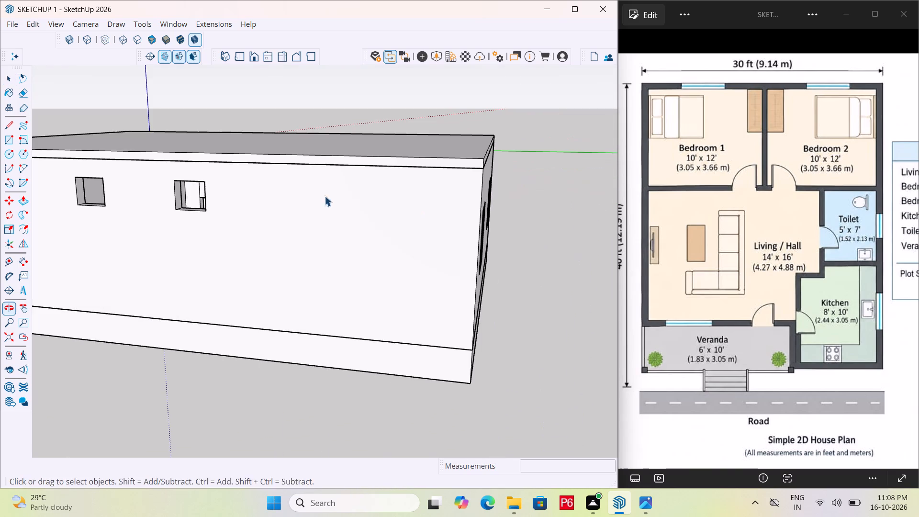
middle_drag(0, 180, 288, 182)
middle_drag(176, 180, 400, 186)
scroll(167, 146, down, 4)
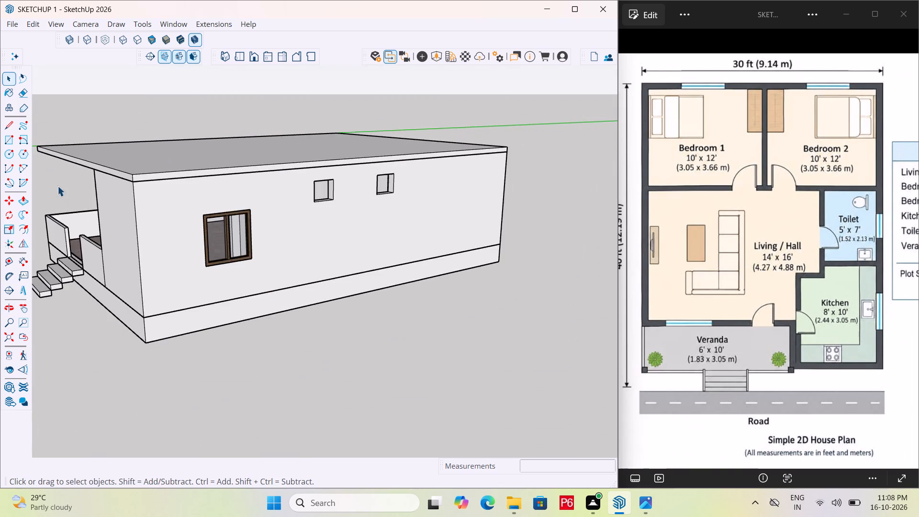
middle_drag(57, 186, 346, 176)
middle_drag(11, 184, 184, 186)
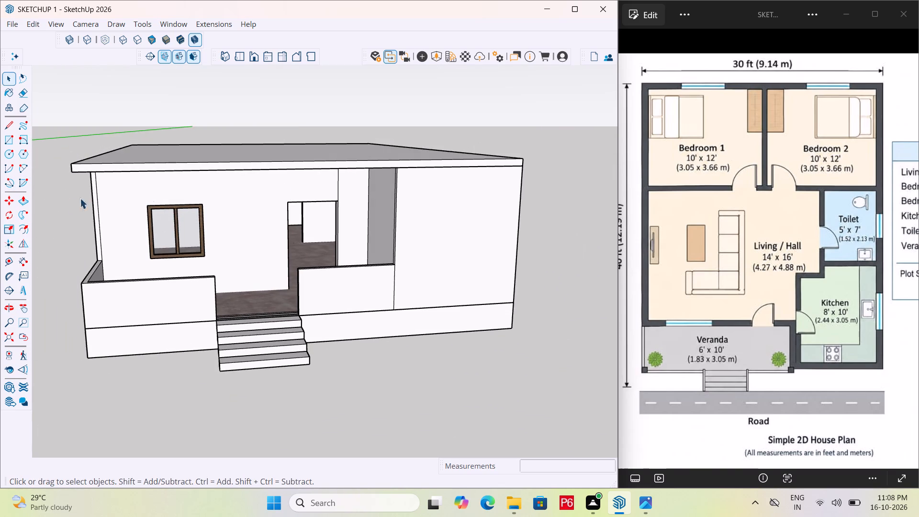
middle_drag(70, 200, 0, 191)
middle_drag(507, 195, 292, 220)
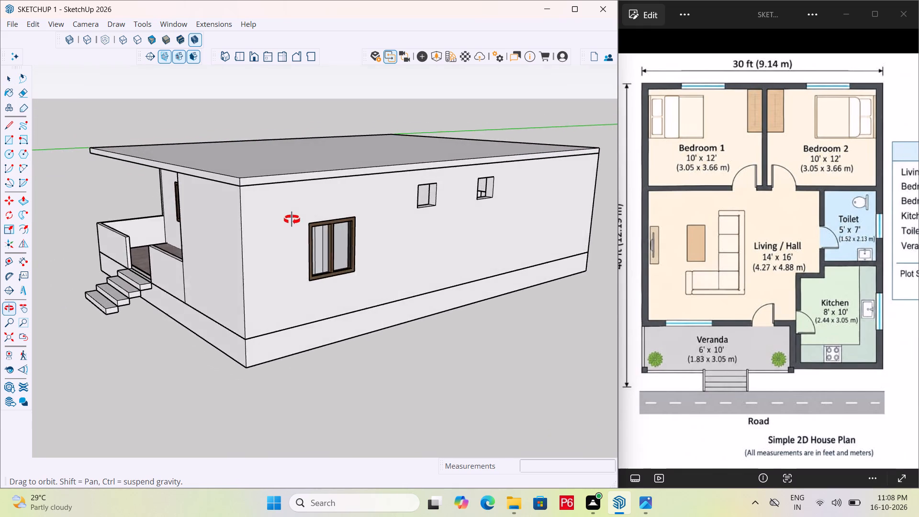
middle_drag(292, 220, 291, 220)
Draw a rectangle corner to corner over the small side wall opening nearest the kitchen window.
scroll(464, 215, up, 4)
scroll(479, 178, up, 1)
middle_drag(478, 178, 236, 191)
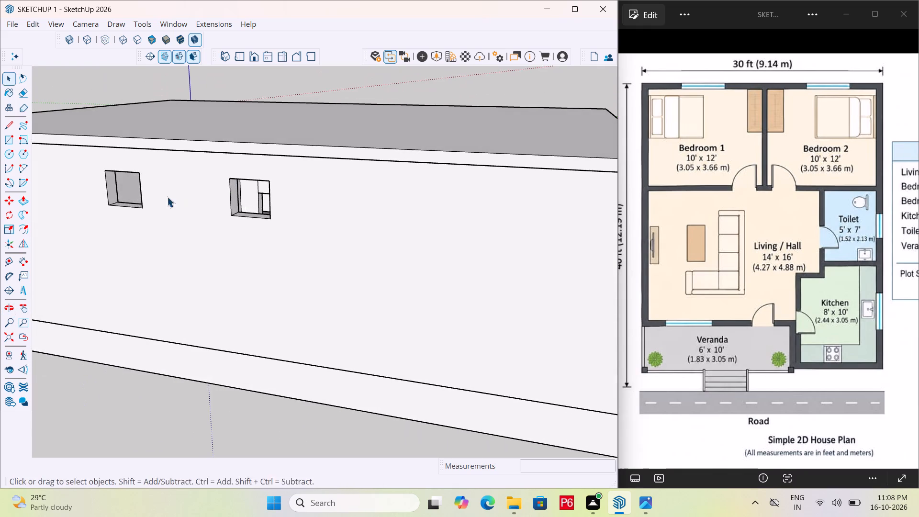
middle_drag(167, 197, 233, 170)
scroll(233, 170, up, 1)
middle_click(233, 170)
middle_drag(231, 162, 193, 187)
scroll(193, 187, up, 4)
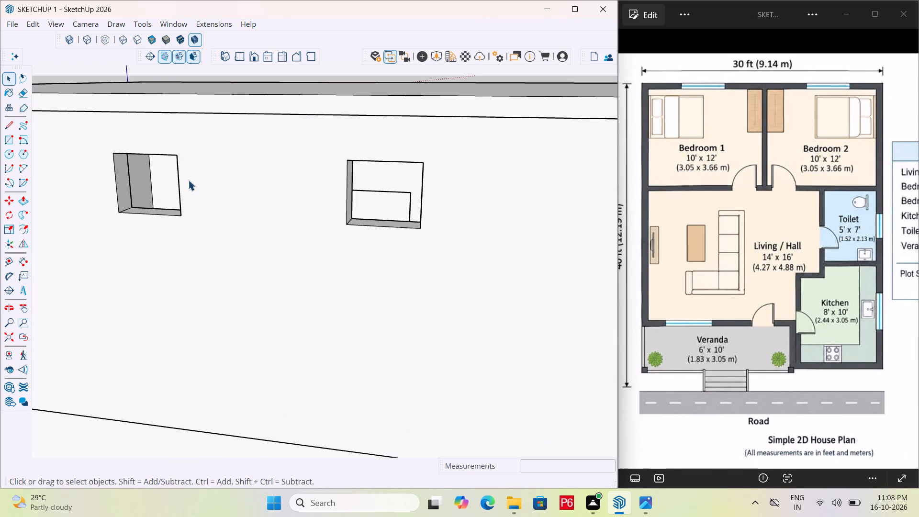
key(r)
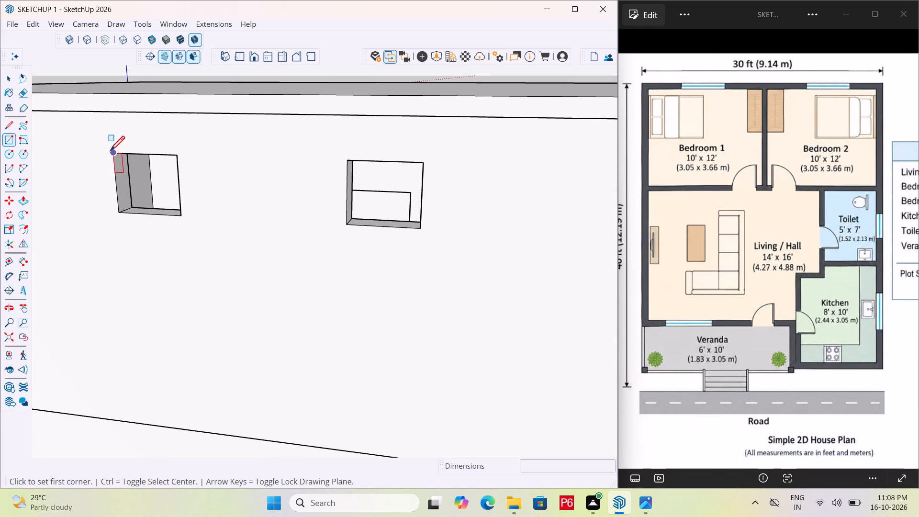
click(112, 152)
double_click(184, 214)
key(space)
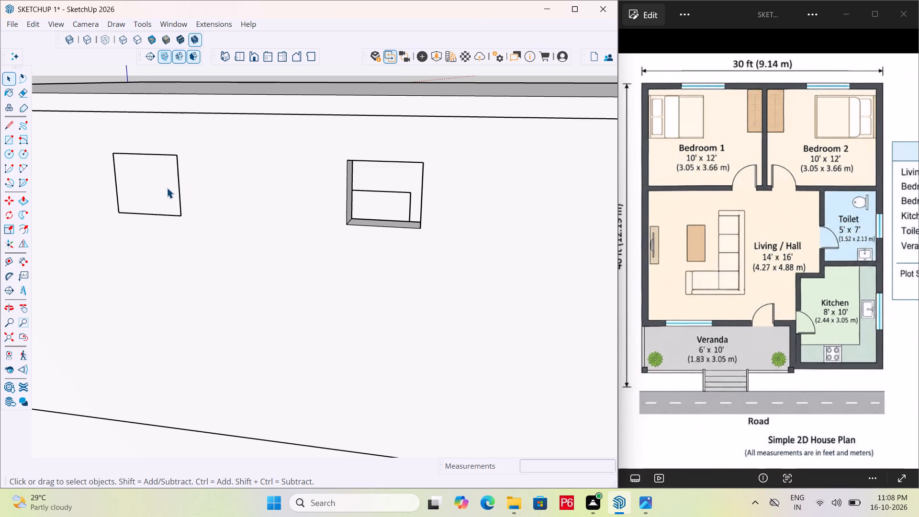
Select the new rectangle over the small side wall opening with its edges and make it a group.
double_click(164, 183)
click(163, 183)
scroll(179, 162, down, 6)
click(209, 88)
triple_click(241, 87)
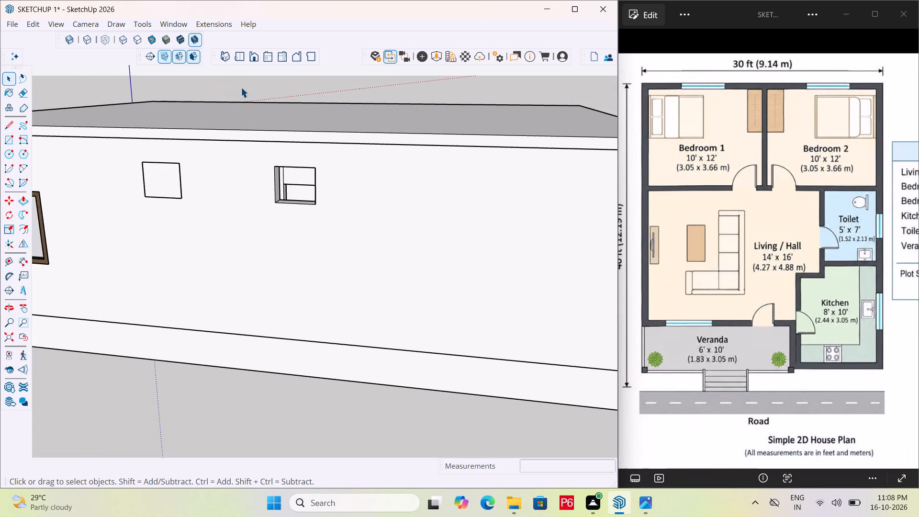
triple_click(241, 87)
double_click(160, 179)
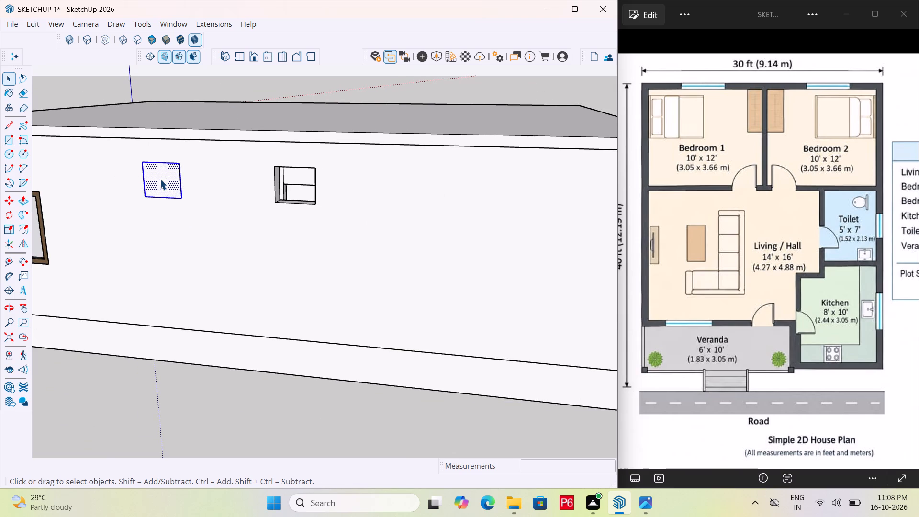
right_click(160, 179)
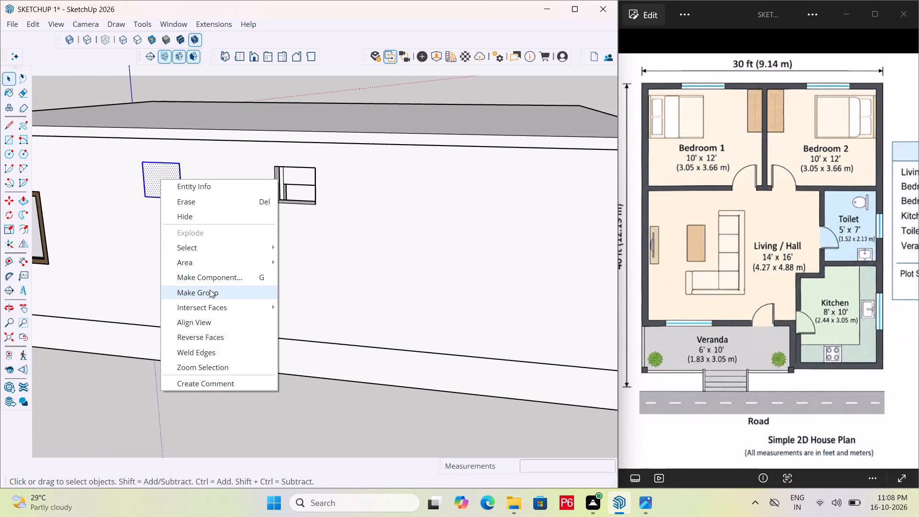
click(219, 290)
Move the rectangle group out of the side wall into the open space in front of the house.
click(157, 180)
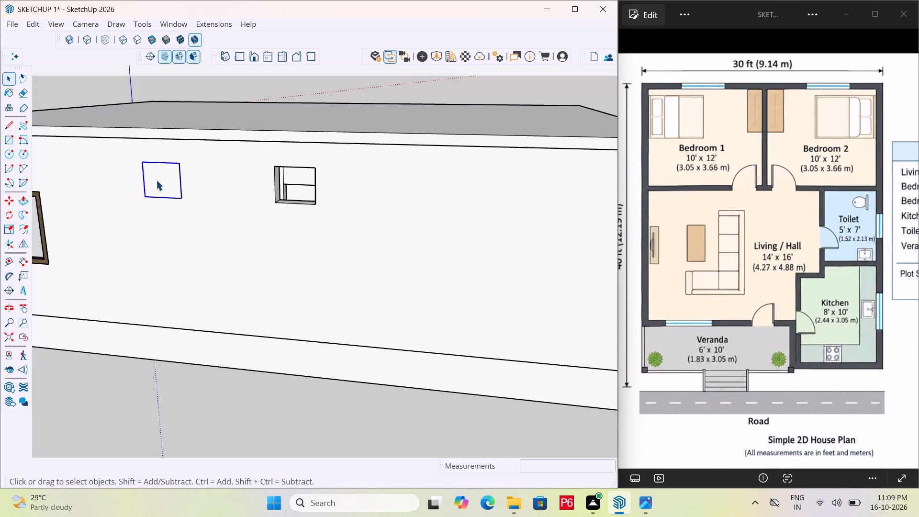
key(m)
click(156, 180)
scroll(236, 145, down, 12)
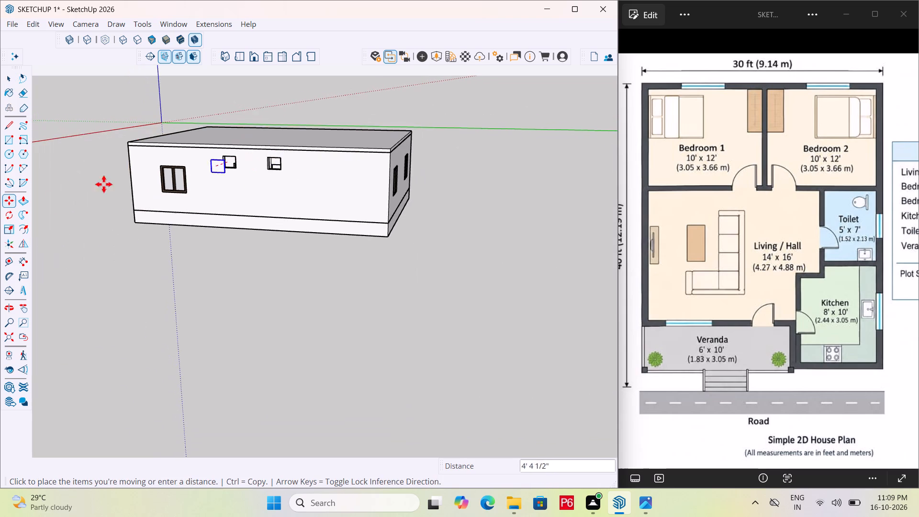
middle_drag(55, 201, 313, 200)
scroll(280, 140, down, 5)
middle_drag(230, 204, 179, 223)
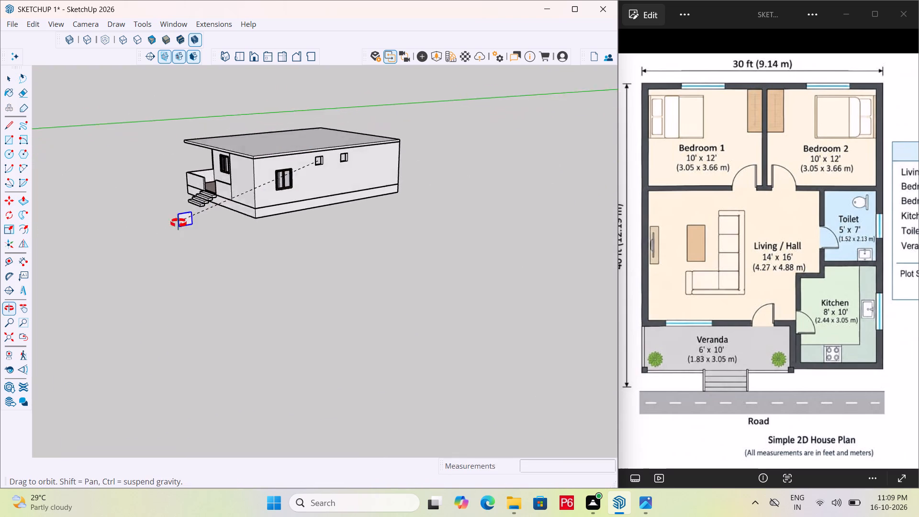
middle_drag(179, 223, 106, 233)
click(168, 183)
key(Escape)
Open the moved rectangle group near the veranda steps for editing.
scroll(157, 206, up, 3)
middle_drag(157, 206, 285, 190)
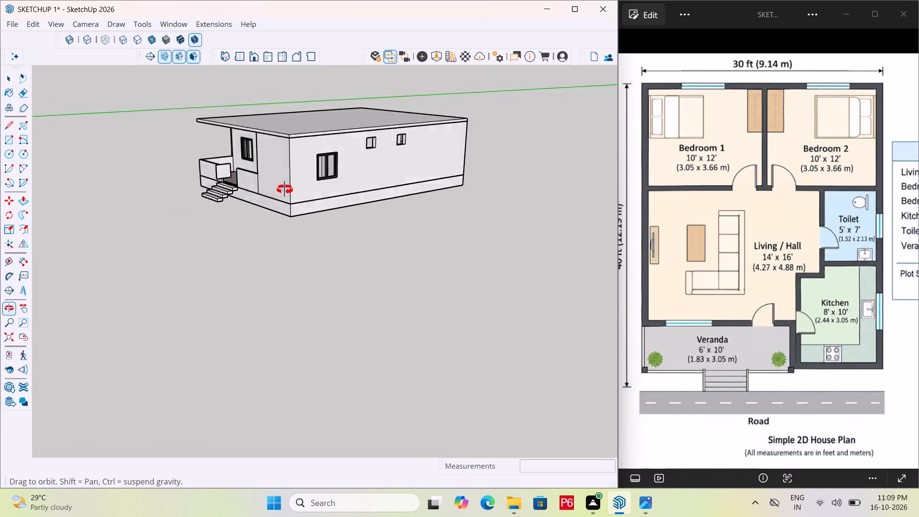
scroll(285, 190, up, 2)
middle_drag(285, 190, 291, 190)
scroll(235, 172, up, 1)
middle_drag(235, 171, 187, 188)
scroll(187, 188, up, 5)
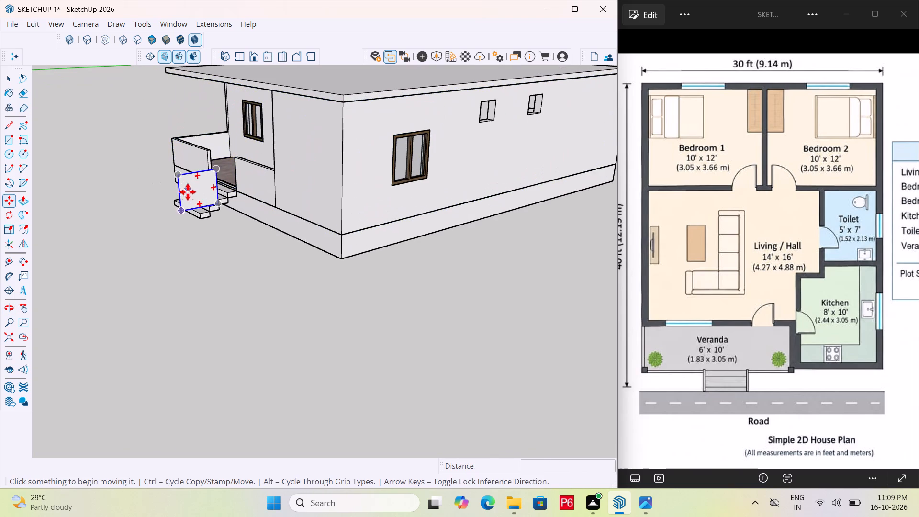
key(space)
click(193, 194)
triple_click(193, 194)
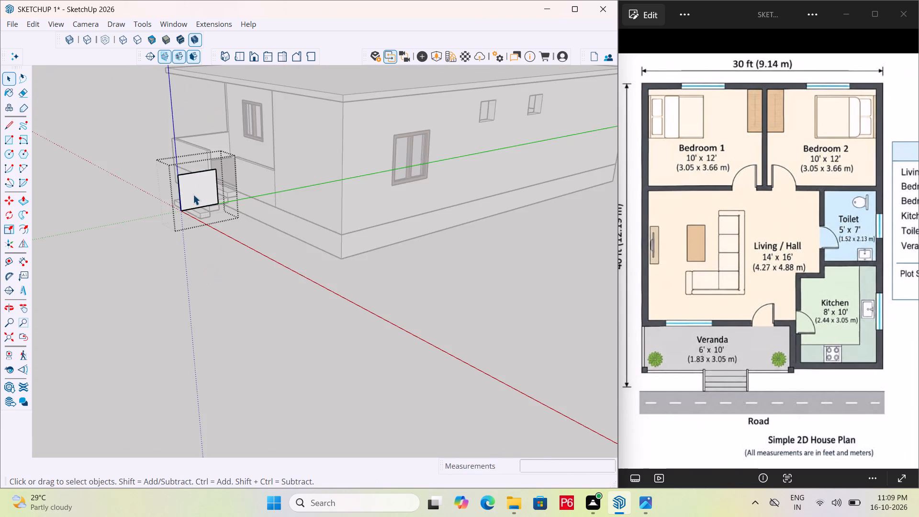
Push/Pull the rectangle's face about 1 3/16 in to turn it into a thin panel.
middle_drag(184, 194, 155, 192)
scroll(155, 192, up, 5)
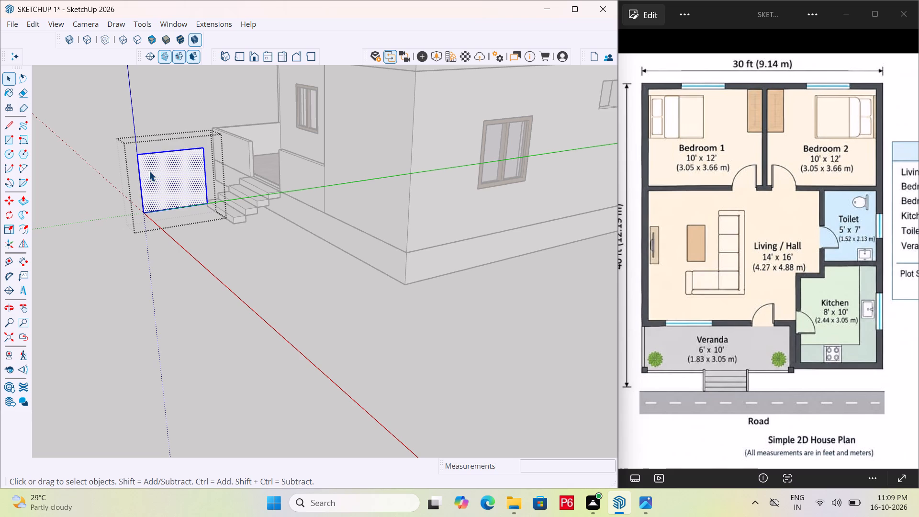
key(p)
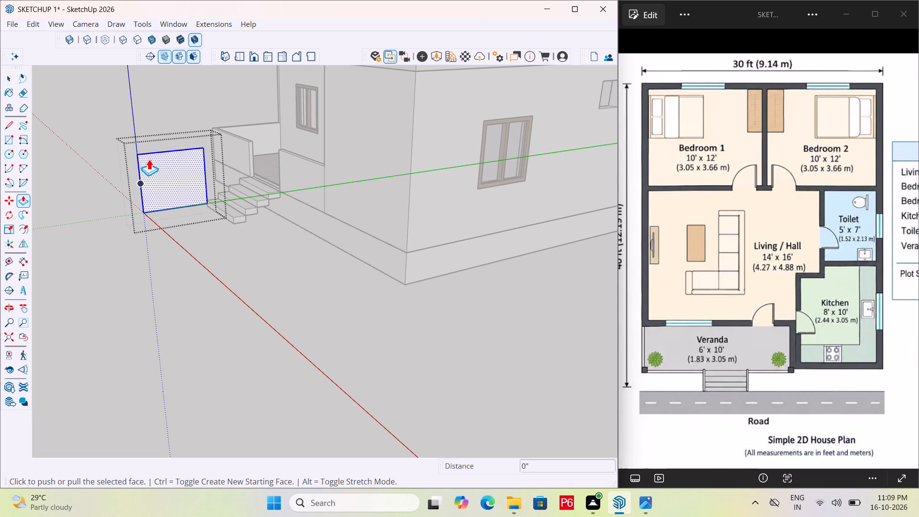
key(Escape)
scroll(166, 153, up, 3)
click(163, 169)
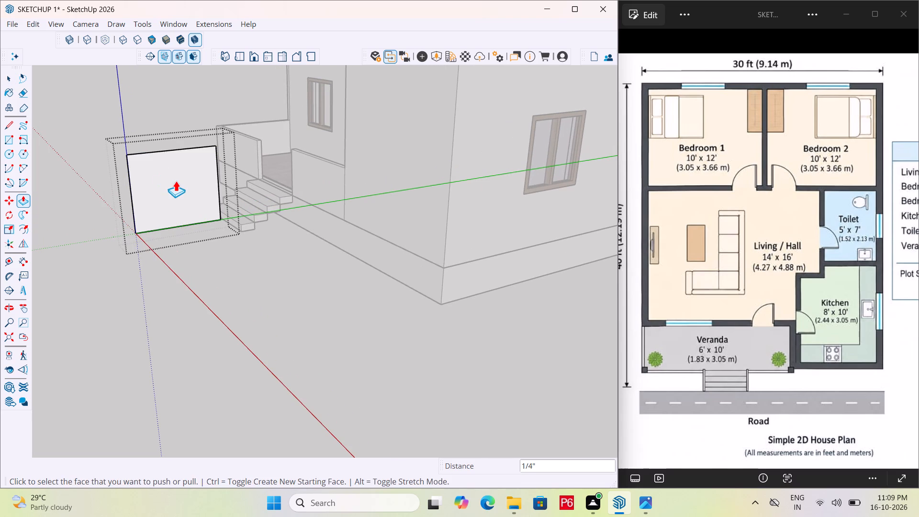
click(163, 197)
scroll(165, 201, down, 1)
middle_drag(166, 200, 275, 196)
scroll(136, 224, up, 3)
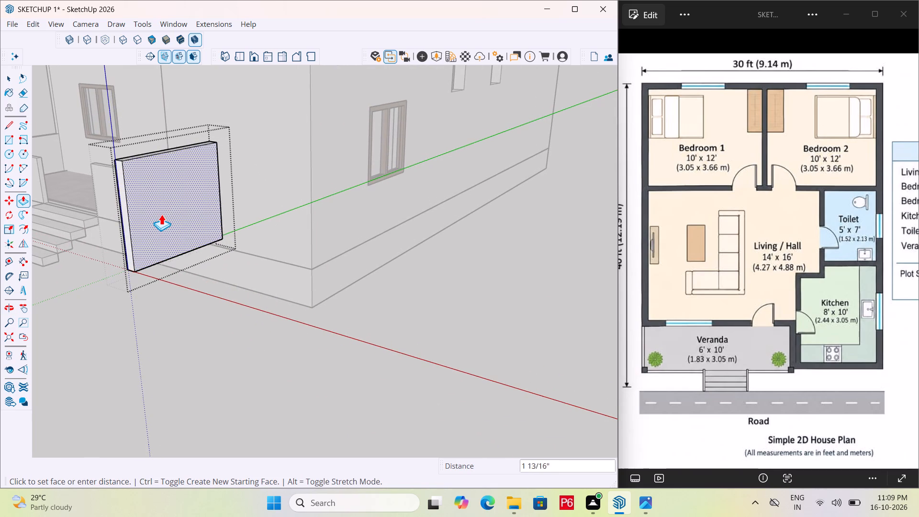
click(161, 214)
Draw a horizontal line about 2 ft long, edge to edge, across the upper part of the panel's front face.
middle_drag(186, 201, 228, 191)
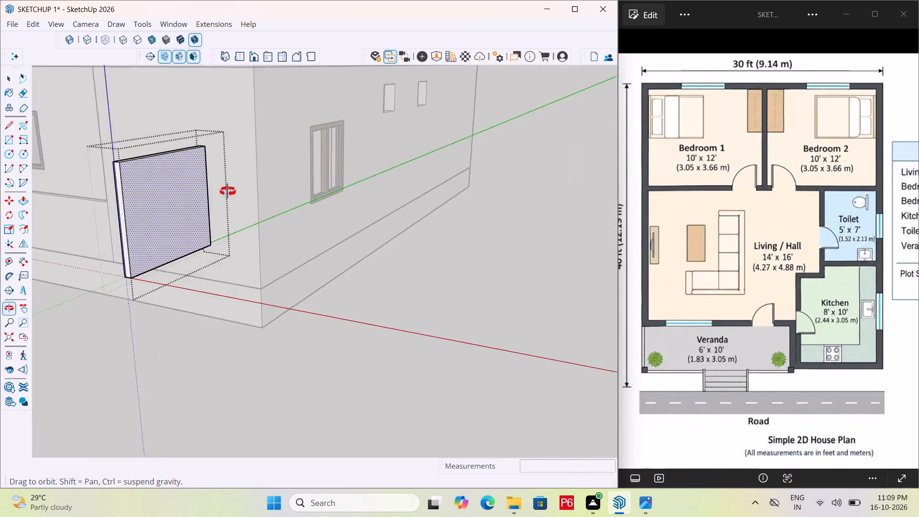
middle_drag(228, 191, 134, 195)
scroll(127, 185, up, 2)
middle_drag(129, 179, 102, 203)
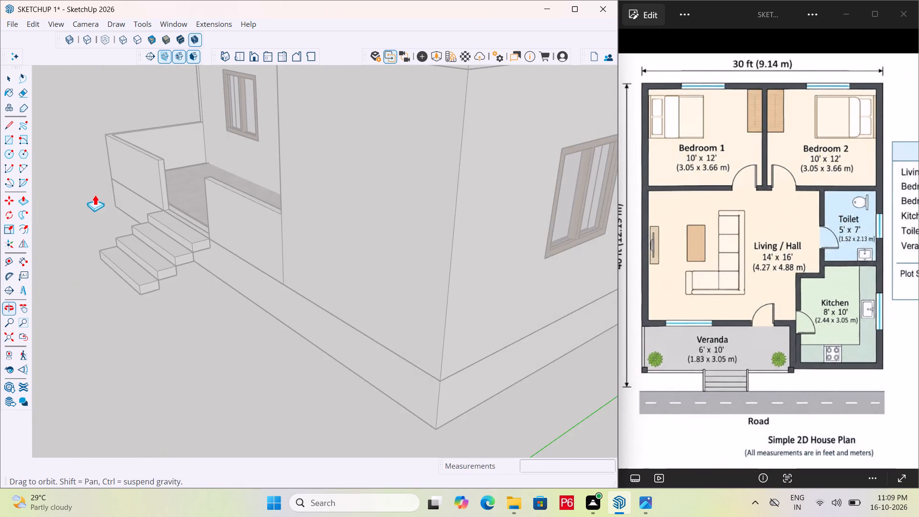
scroll(101, 179, down, 6)
scroll(164, 164, down, 7)
scroll(110, 223, up, 12)
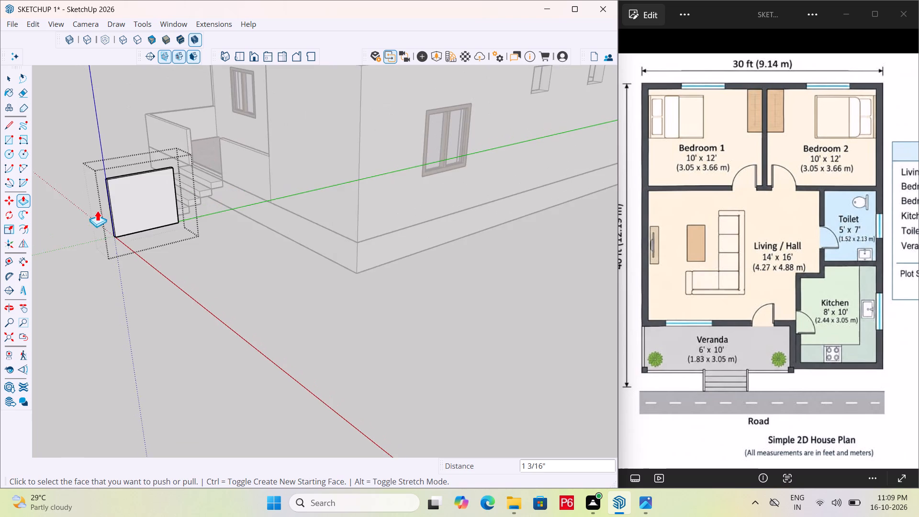
middle_drag(93, 210, 126, 225)
scroll(272, 261, up, 6)
middle_drag(238, 269, 235, 267)
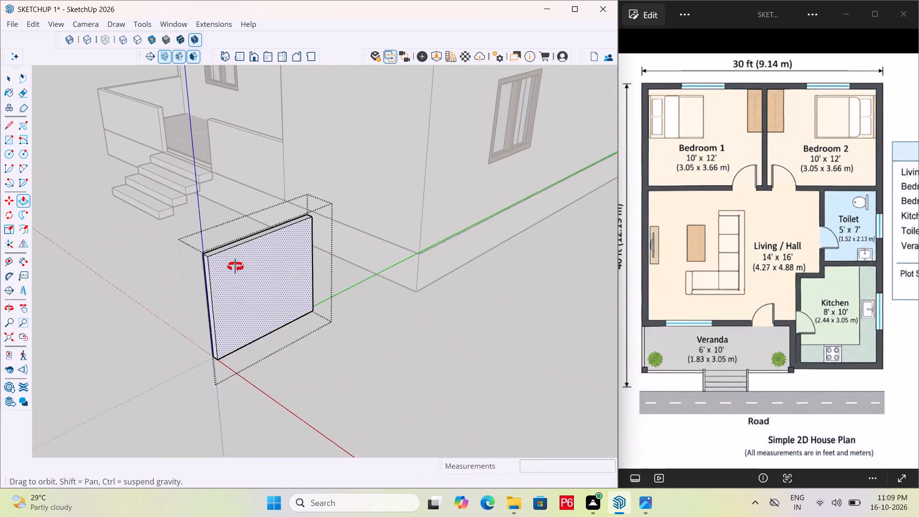
middle_drag(235, 267, 207, 222)
key(l)
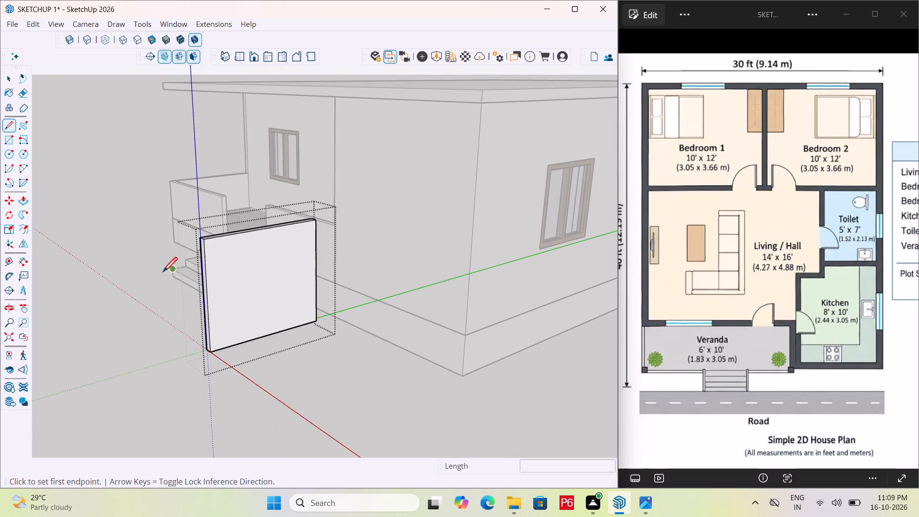
scroll(252, 269, up, 5)
click(169, 255)
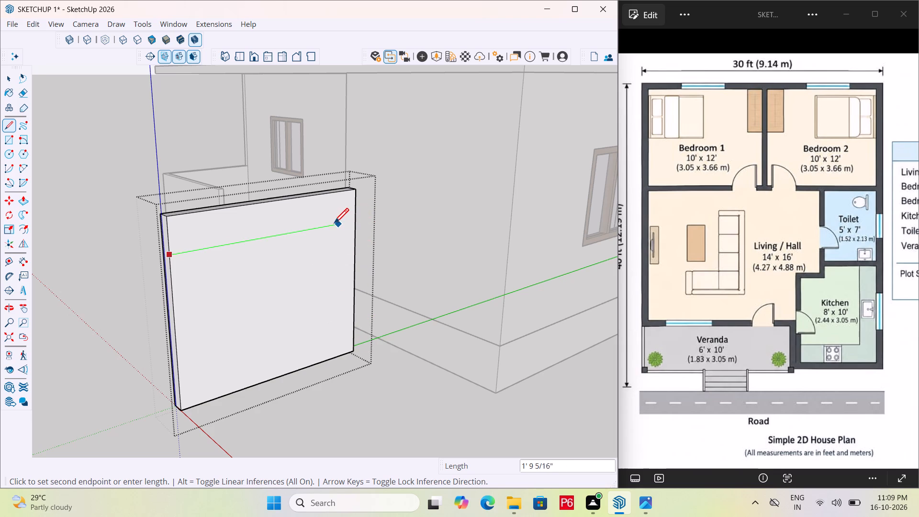
scroll(334, 225, up, 5)
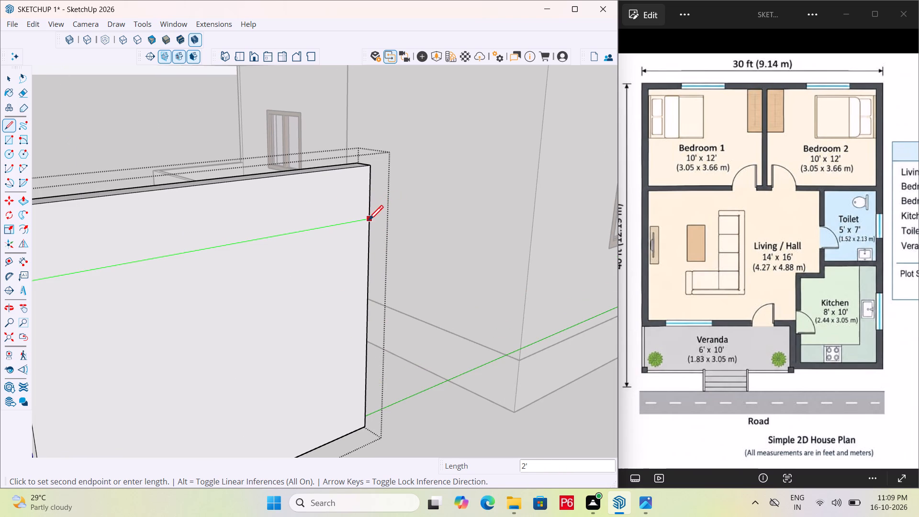
click(369, 222)
scroll(369, 201, down, 6)
Copy the horizontal line about 3/4 in straight down on the panel's front face.
key(space)
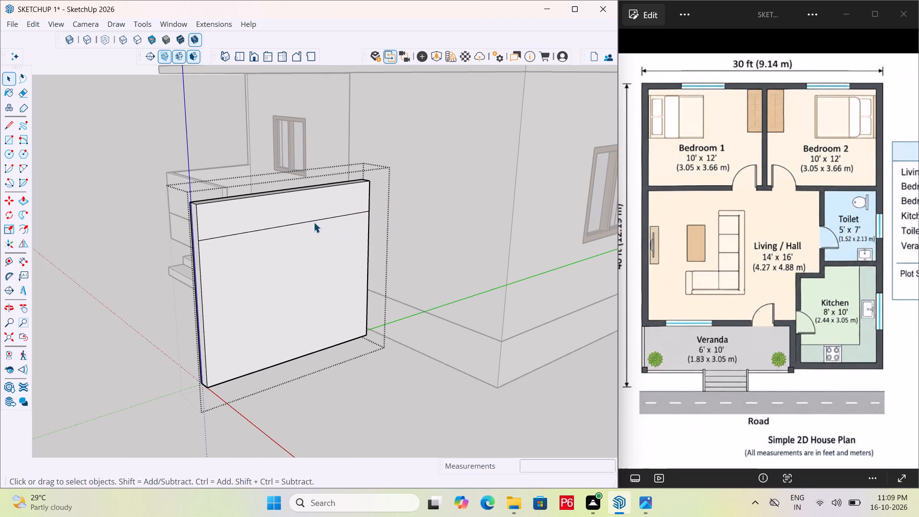
click(315, 219)
key(m)
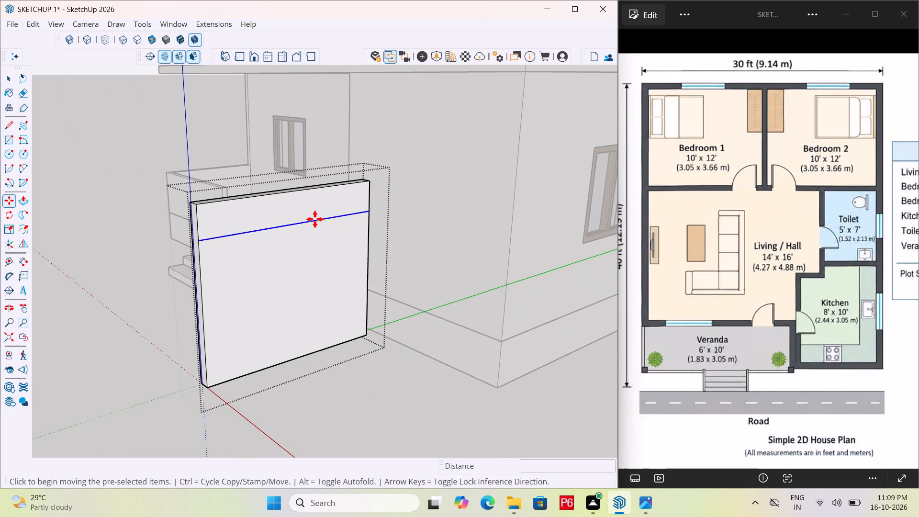
click(305, 222)
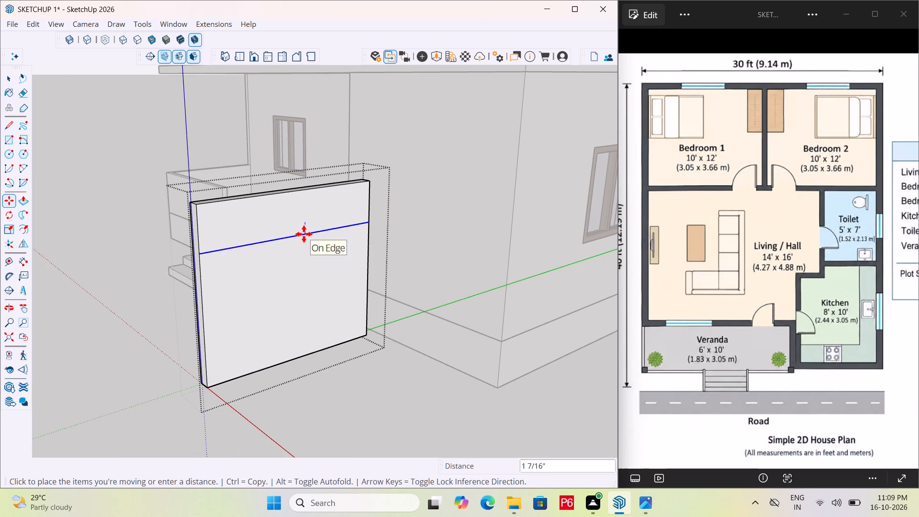
scroll(315, 229, up, 1)
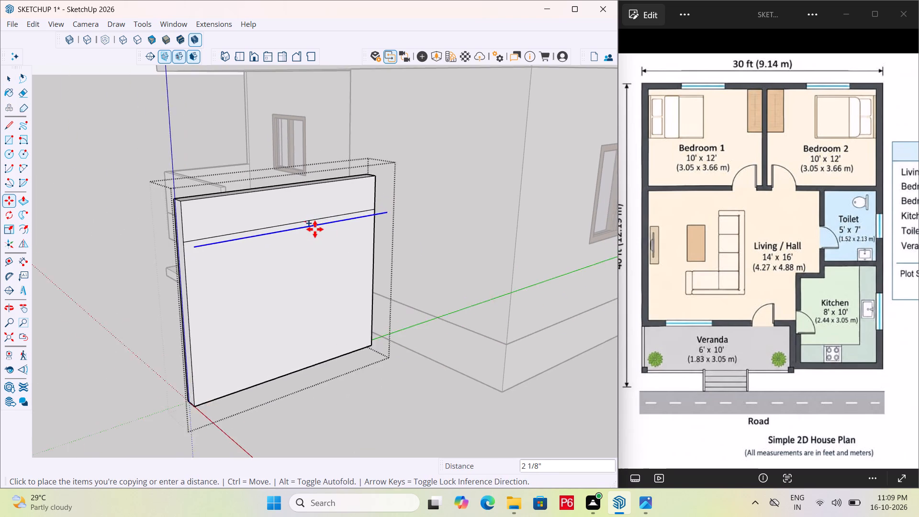
scroll(315, 229, up, 1)
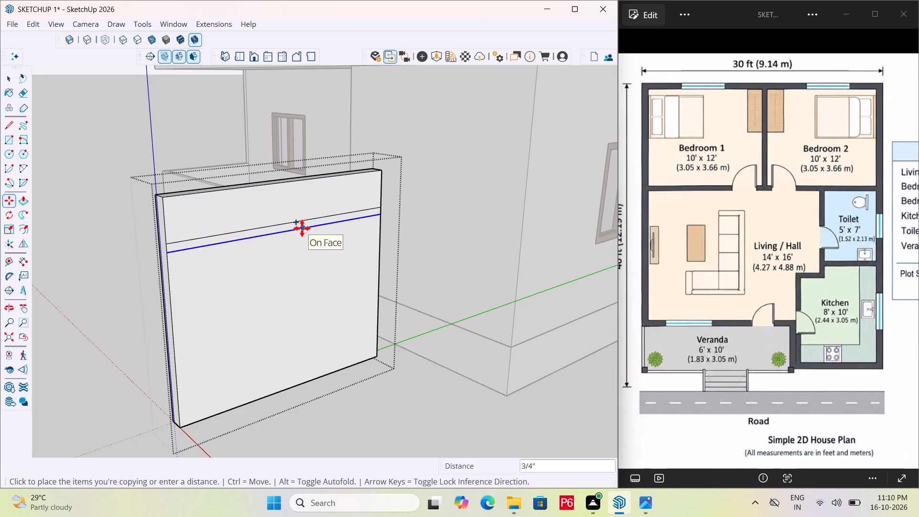
click(302, 228)
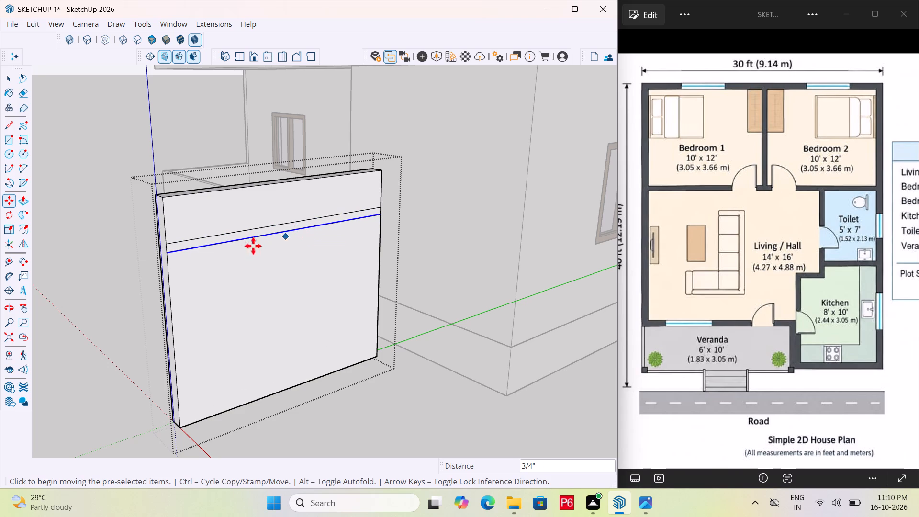
scroll(147, 257, up, 5)
key(Escape)
key(Escape)
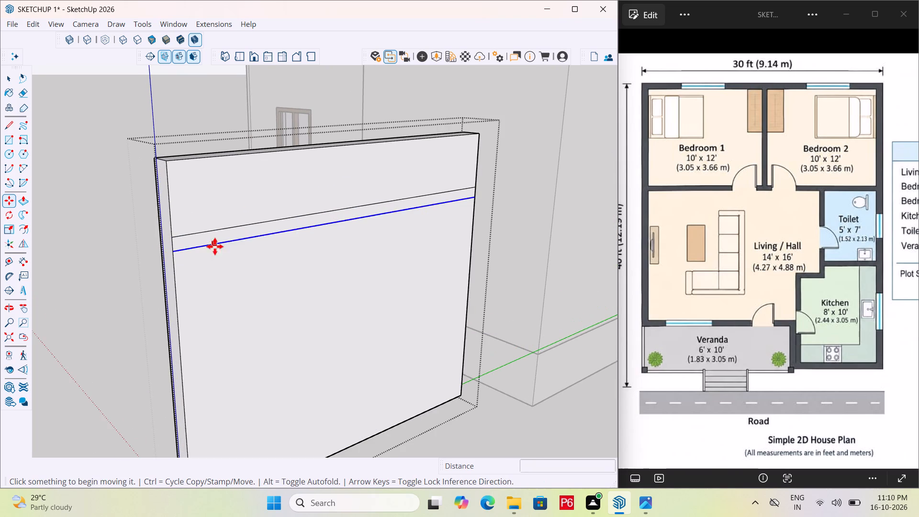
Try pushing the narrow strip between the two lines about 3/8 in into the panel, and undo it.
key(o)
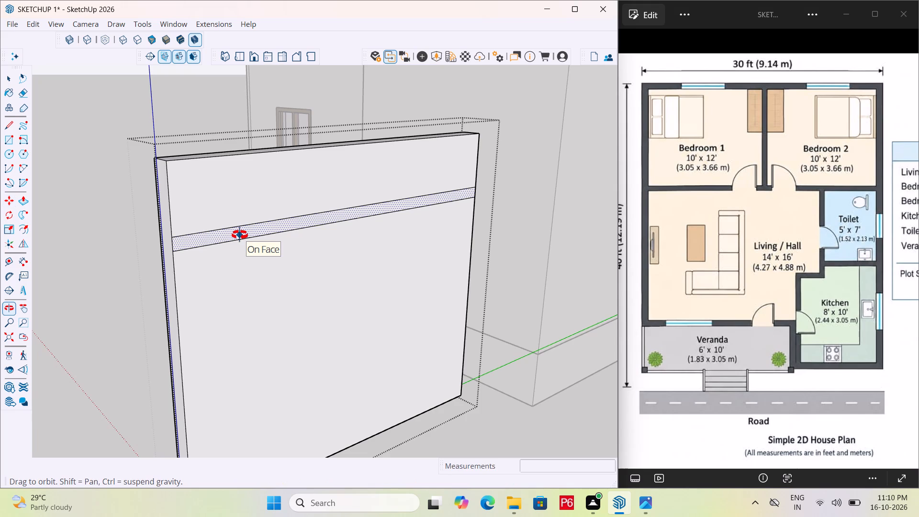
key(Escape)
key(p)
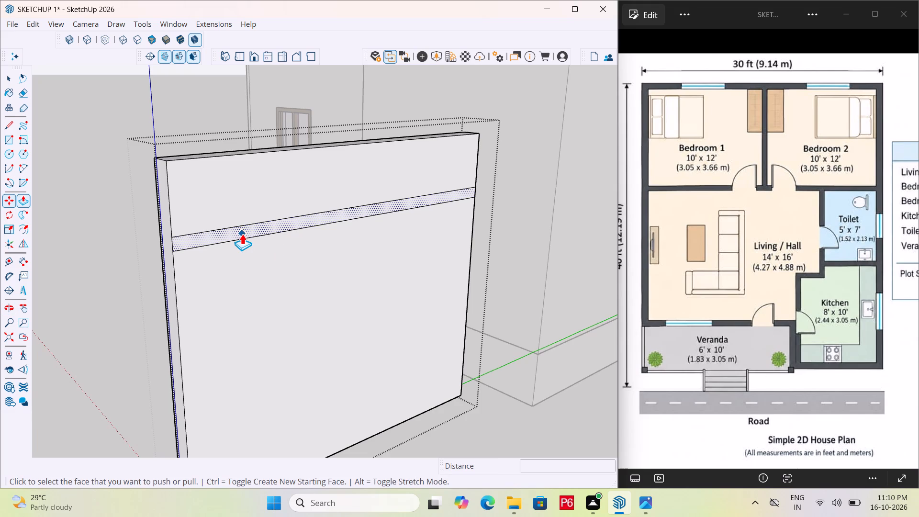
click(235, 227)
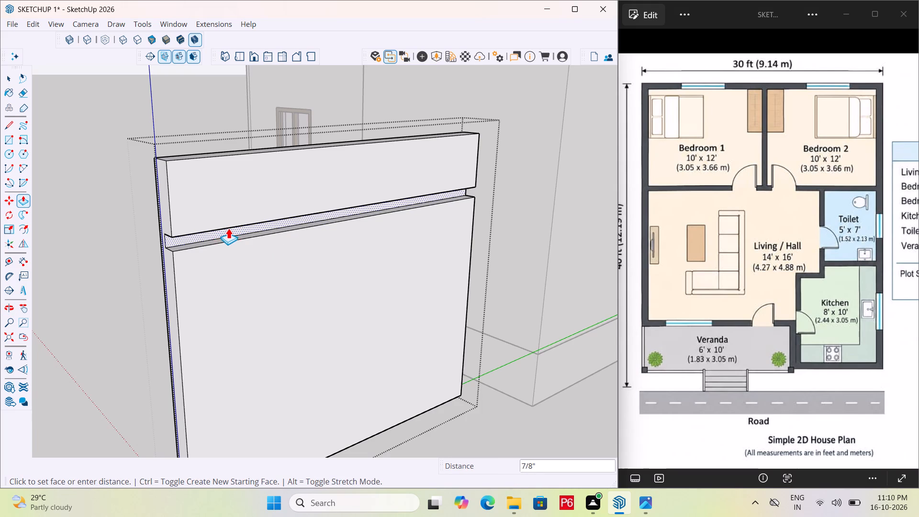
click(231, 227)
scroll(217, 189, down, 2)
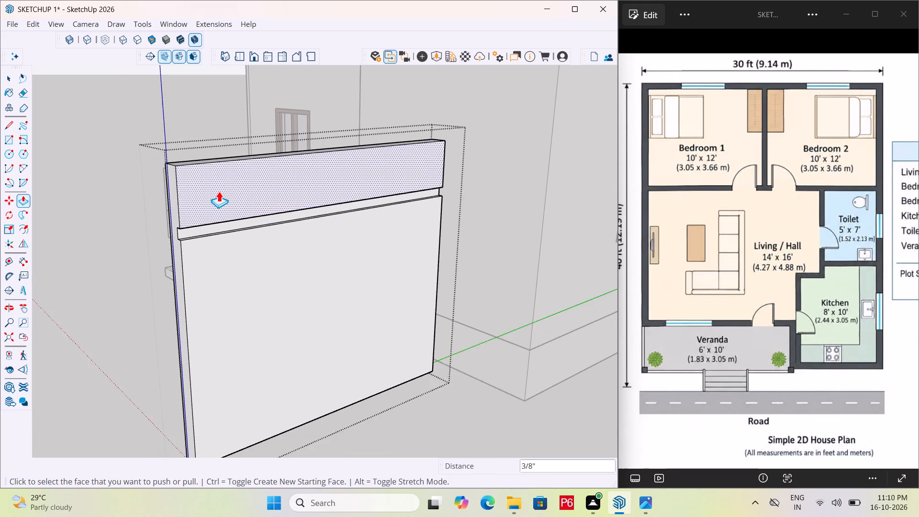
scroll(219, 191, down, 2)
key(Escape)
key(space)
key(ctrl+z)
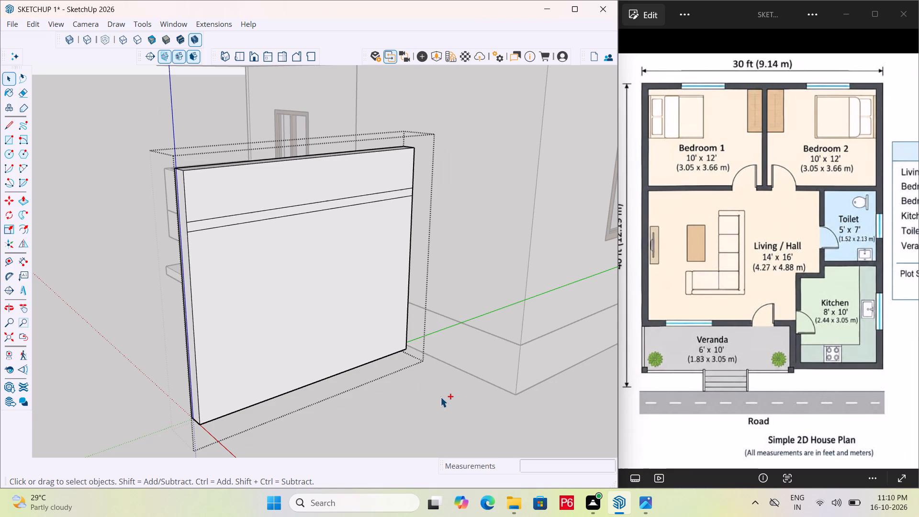
Close the panel group to return to the whole model.
click(438, 396)
click(441, 394)
scroll(196, 225, up, 2)
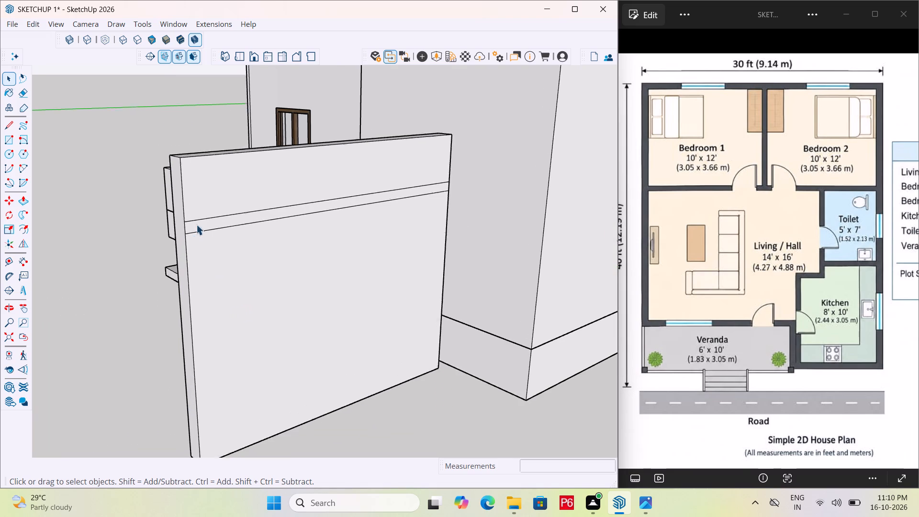
Open the panel group and copy the pair of horizontal lines about 3 7/16 in straight down its front face.
scroll(196, 225, up, 5)
click(196, 232)
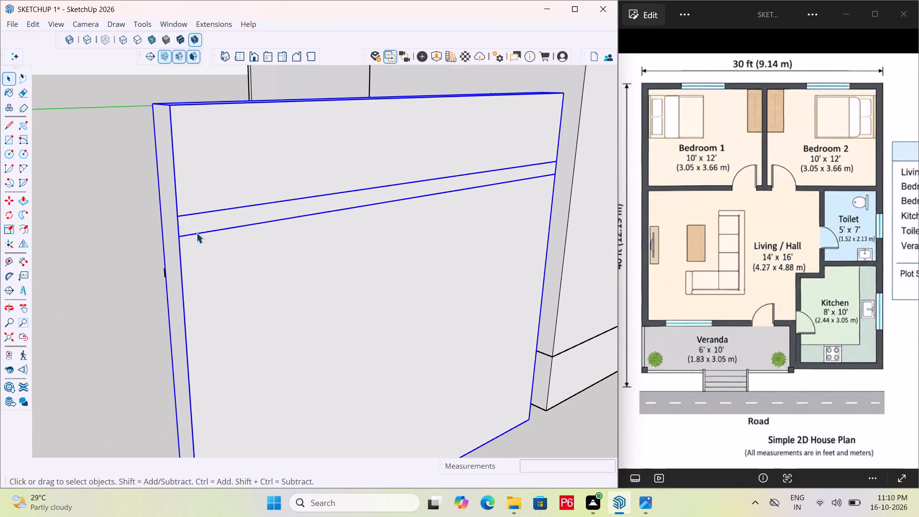
triple_click(233, 254)
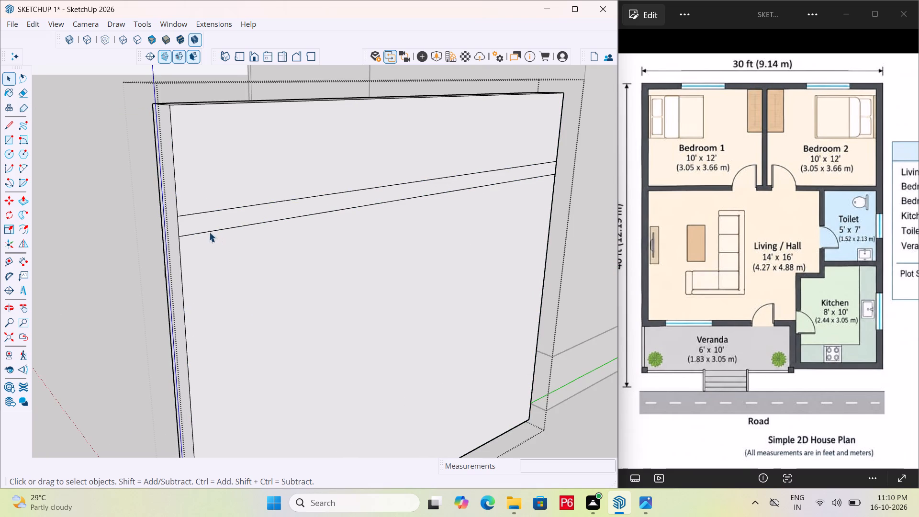
click(224, 227)
click(224, 210)
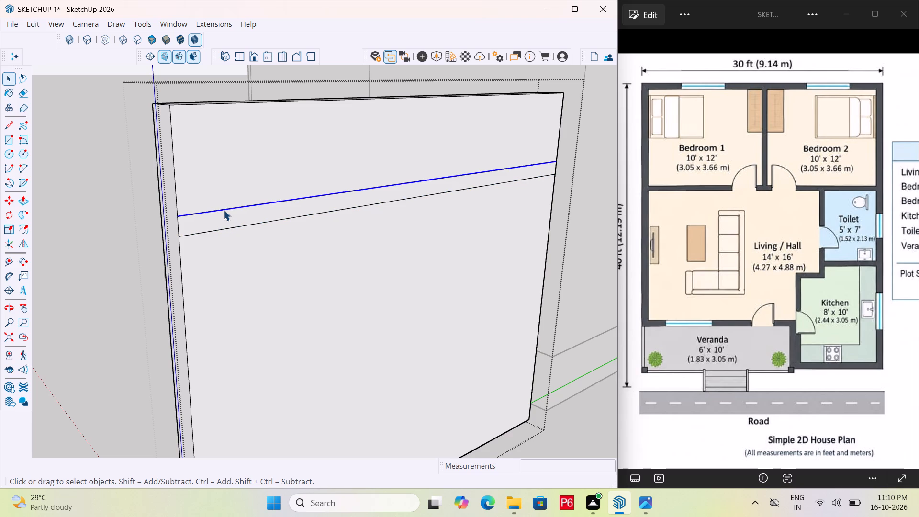
ctrl+click(223, 229)
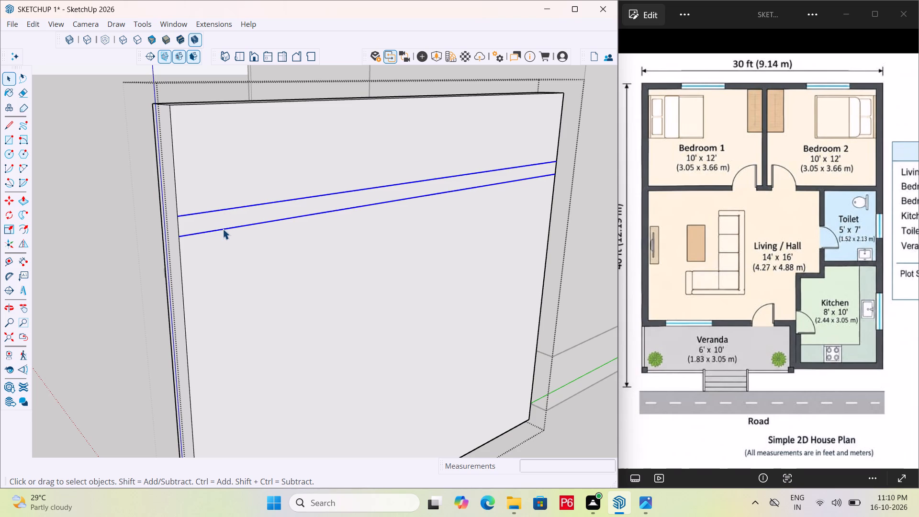
key(m)
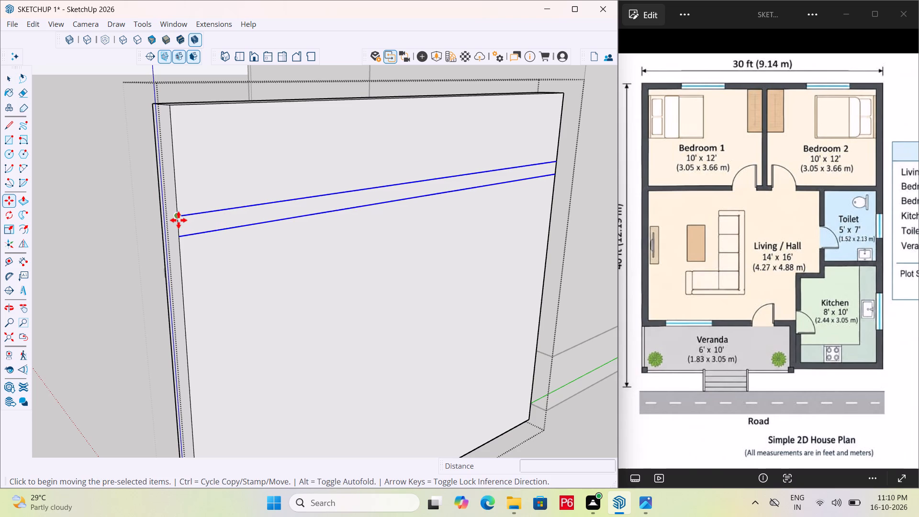
click(179, 220)
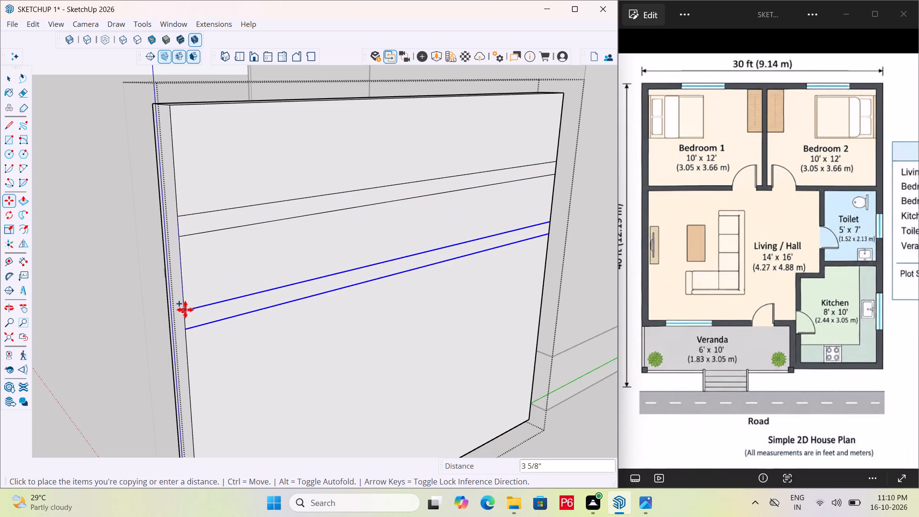
scroll(182, 309, down, 5)
scroll(162, 199, down, 4)
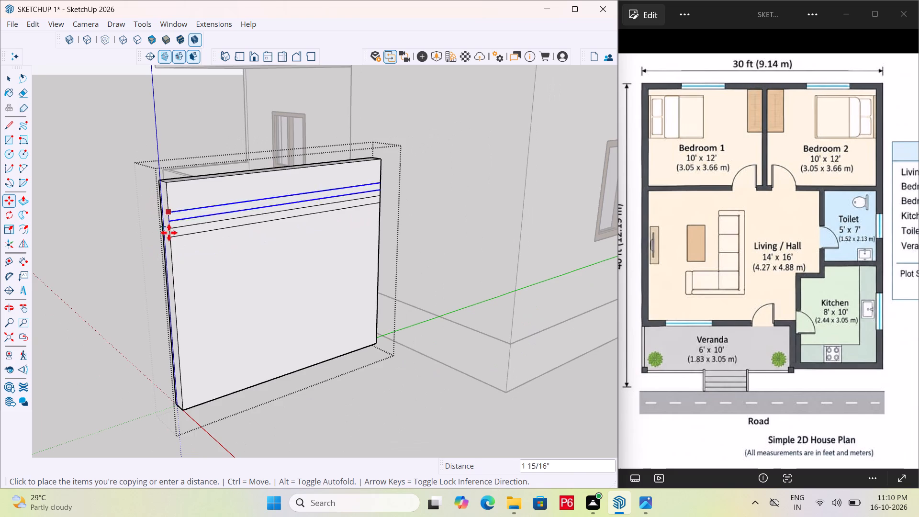
scroll(182, 296, up, 2)
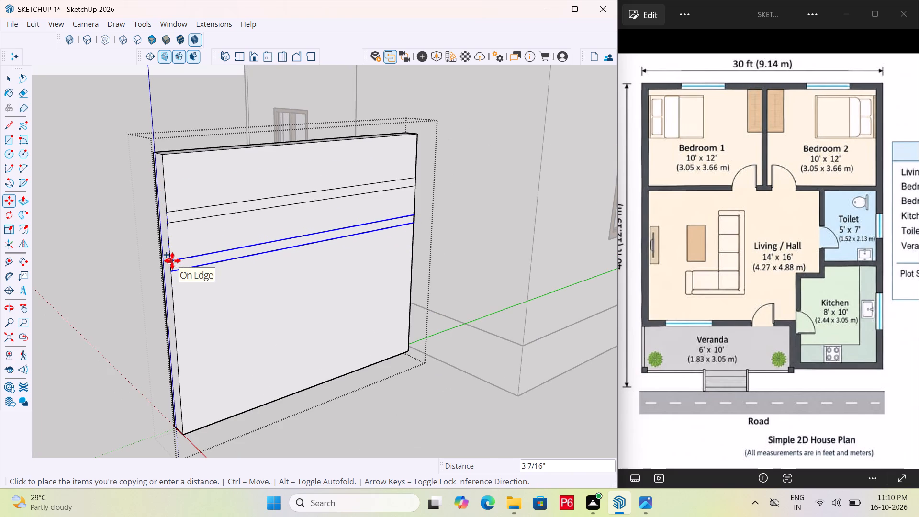
click(172, 261)
Copy the line pair twice more down the front face, spacing the four narrow strips roughly evenly, and close the group.
click(171, 259)
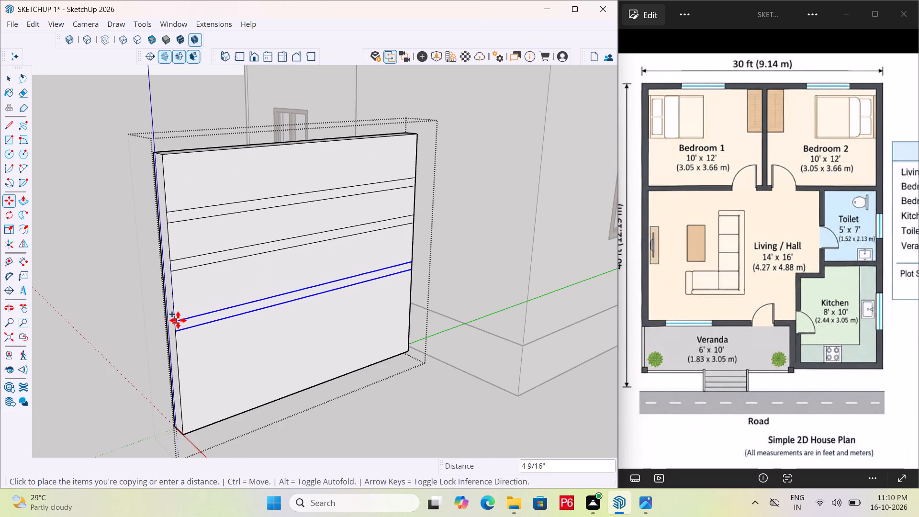
click(179, 314)
click(176, 316)
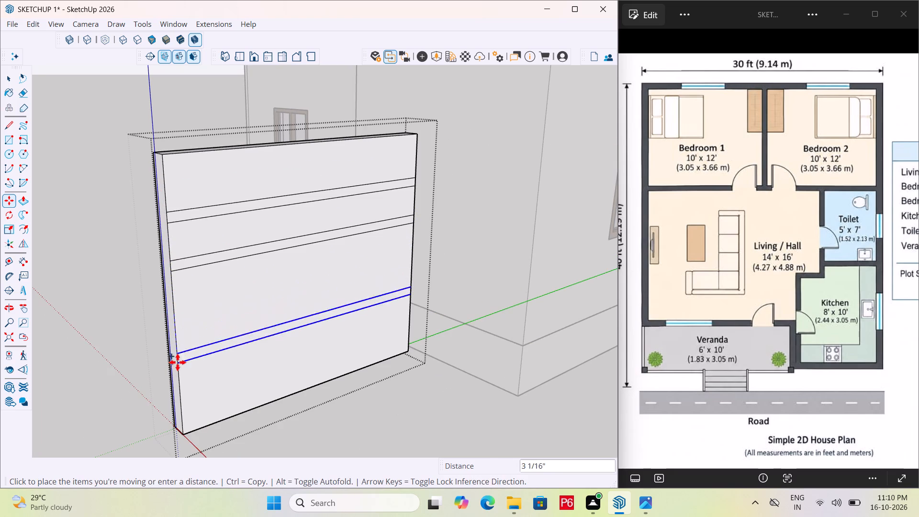
drag(181, 373, 182, 368)
scroll(211, 260, down, 3)
key(space)
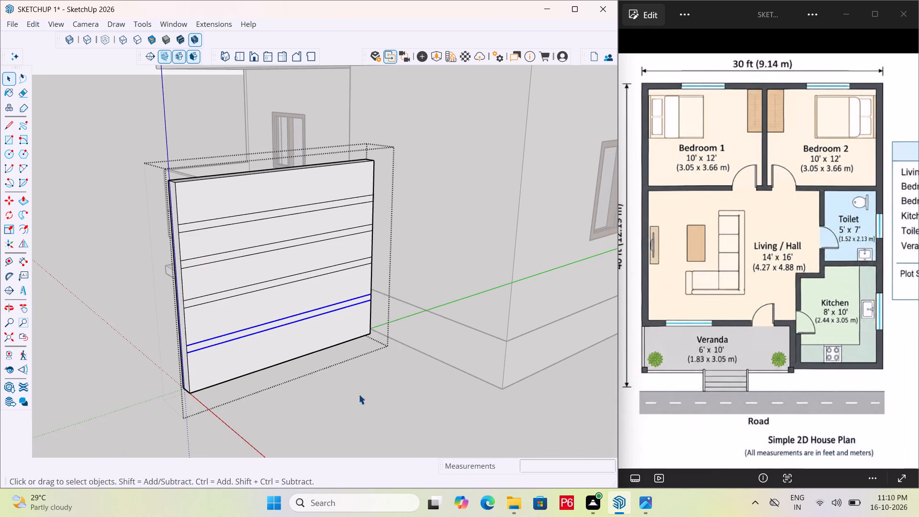
click(376, 396)
click(403, 412)
Examine the lined panel from several angles and compare it with the house and its small side wall openings.
scroll(272, 297, down, 4)
middle_drag(272, 297, 235, 303)
middle_drag(300, 289, 172, 289)
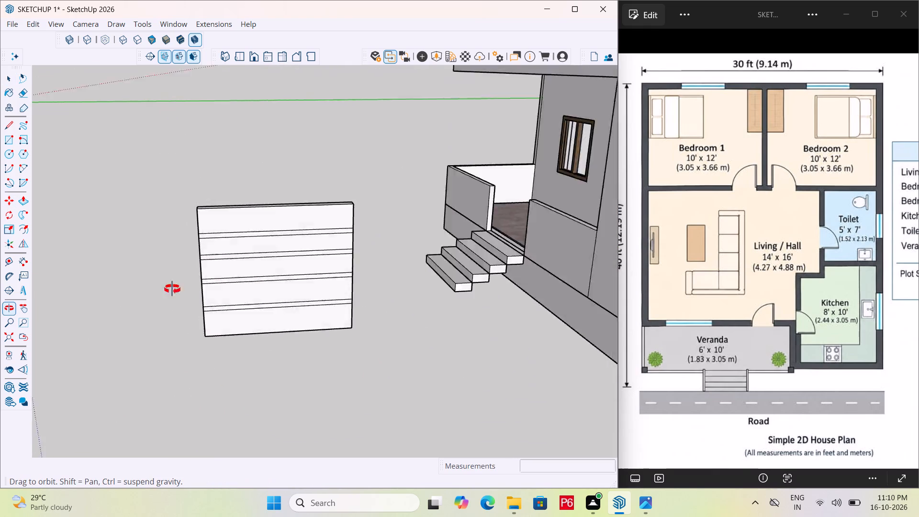
middle_drag(172, 289, 369, 289)
scroll(256, 292, down, 6)
middle_drag(286, 300, 214, 304)
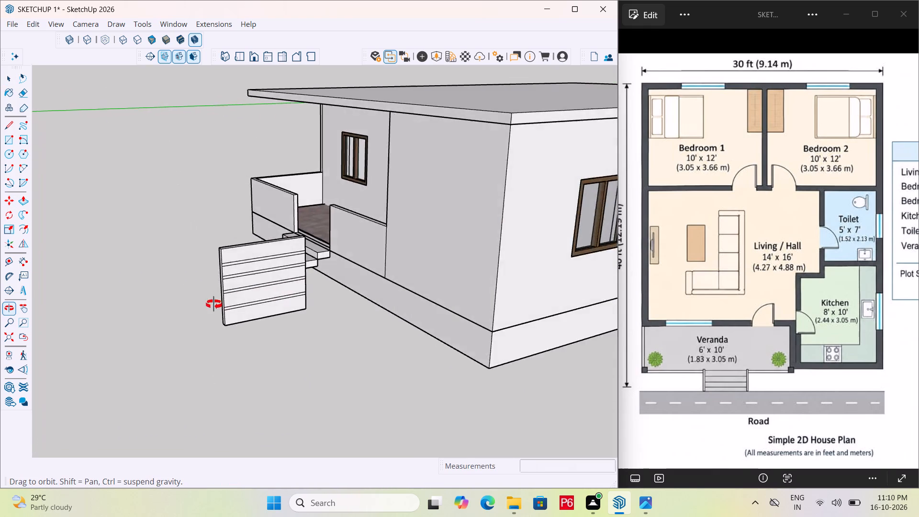
middle_drag(214, 304, 245, 267)
scroll(244, 275, up, 11)
scroll(188, 274, down, 6)
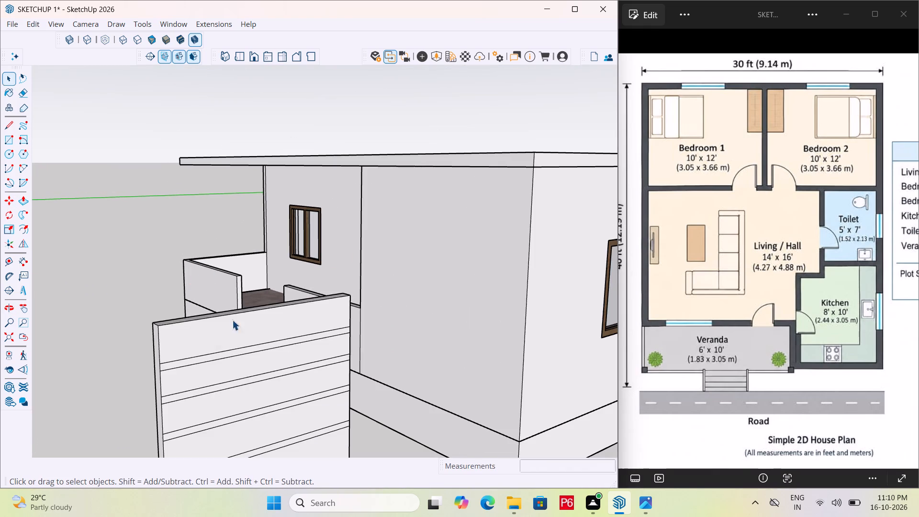
scroll(283, 244, down, 5)
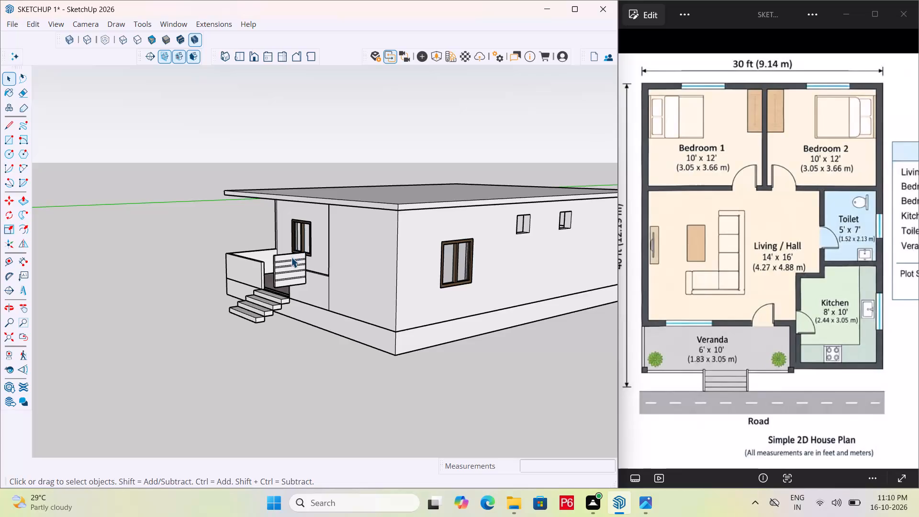
scroll(298, 256, up, 5)
scroll(241, 294, up, 11)
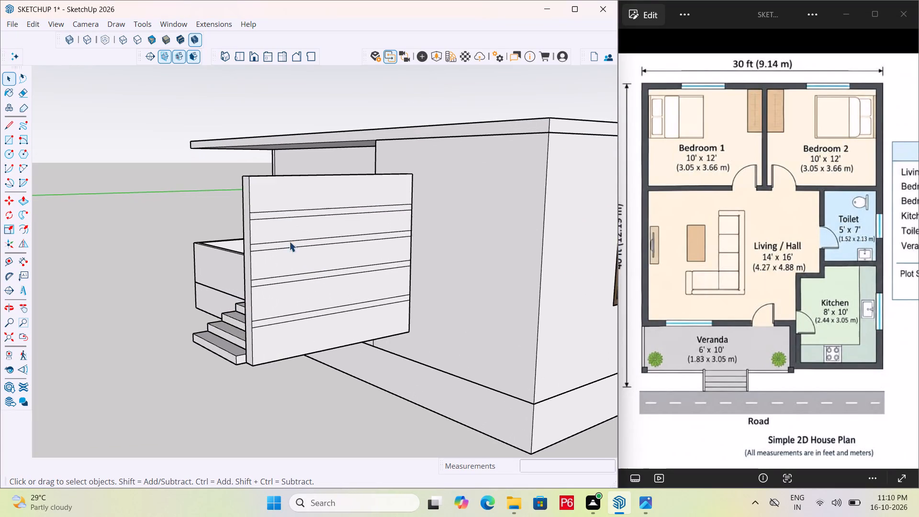
scroll(285, 229, up, 7)
middle_drag(268, 210, 211, 204)
scroll(258, 223, down, 3)
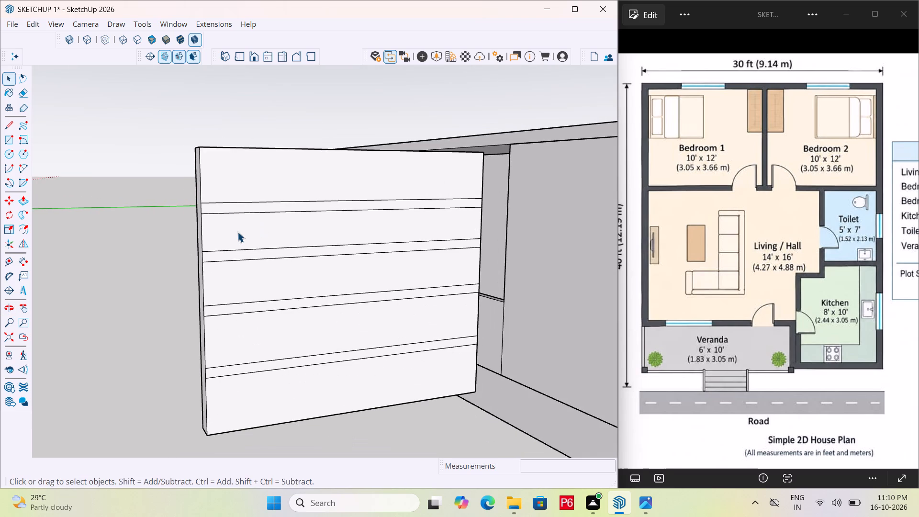
Reopen the panel group and place a vertical guide about 1 5/16 in inside the front face's left edge.
key(t)
scroll(191, 234, up, 1)
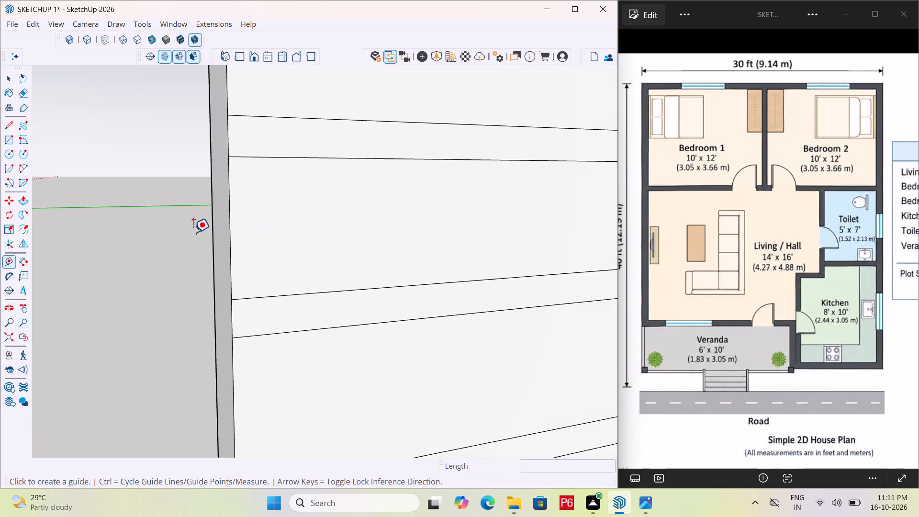
scroll(225, 272, down, 2)
key(space)
triple_click(281, 241)
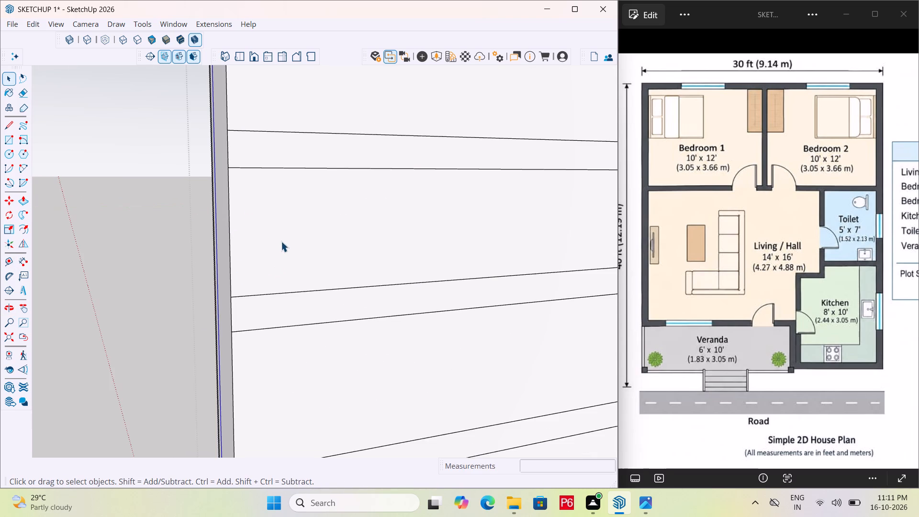
double_click(281, 241)
double_click(281, 223)
scroll(173, 234, down, 6)
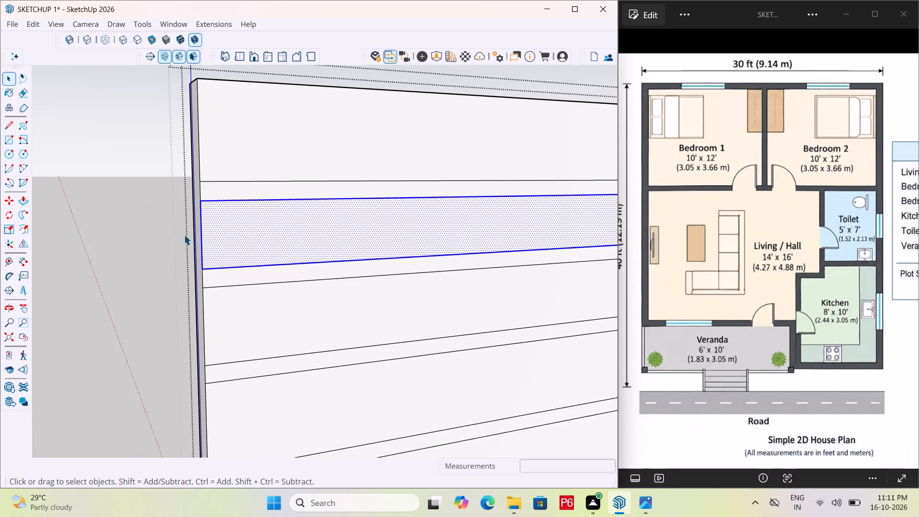
scroll(318, 172, down, 5)
middle_drag(340, 191, 328, 223)
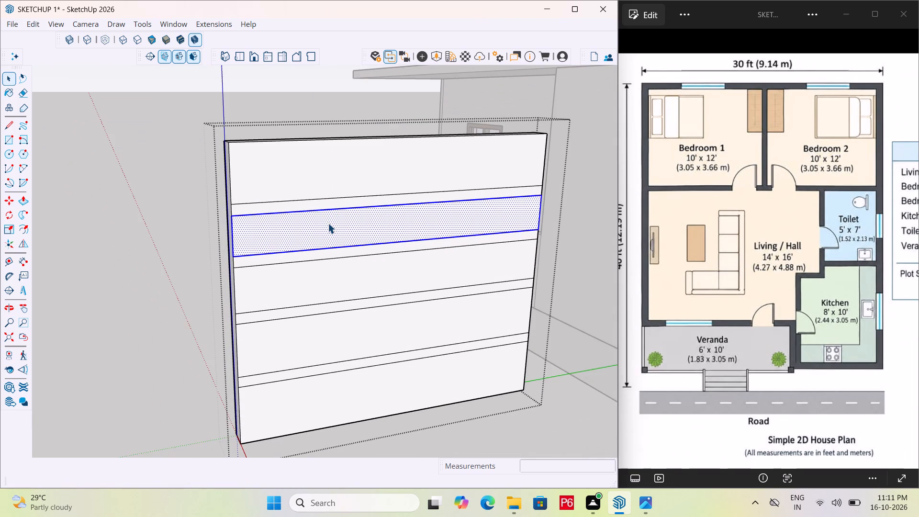
key(t)
scroll(242, 289, up, 2)
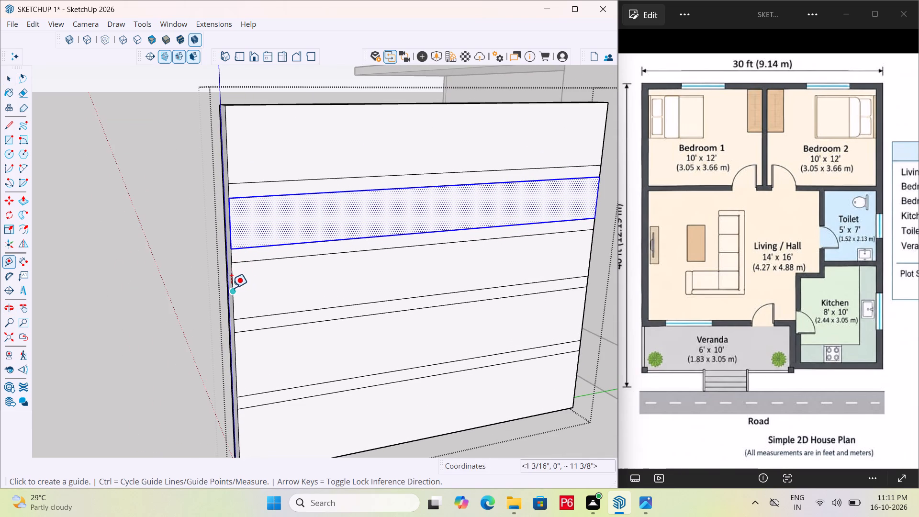
click(231, 288)
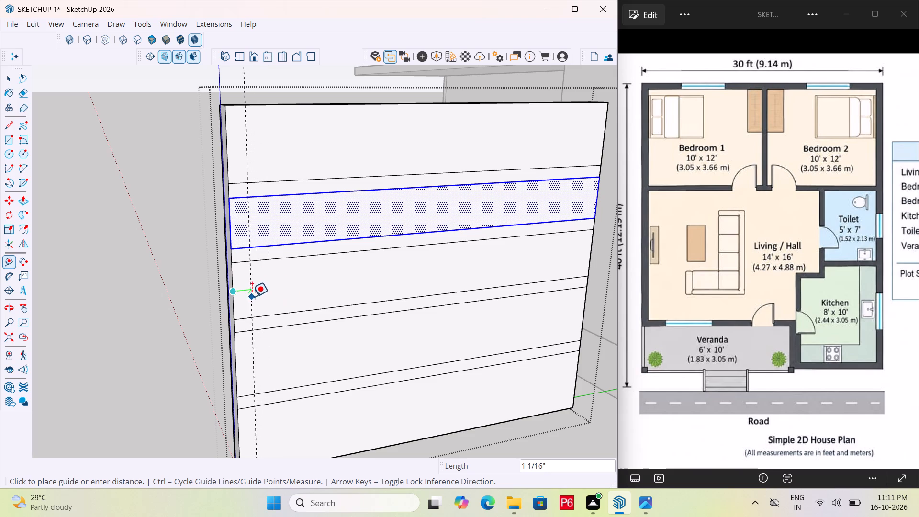
scroll(271, 296, down, 3)
middle_drag(273, 296, 252, 303)
scroll(252, 303, up, 1)
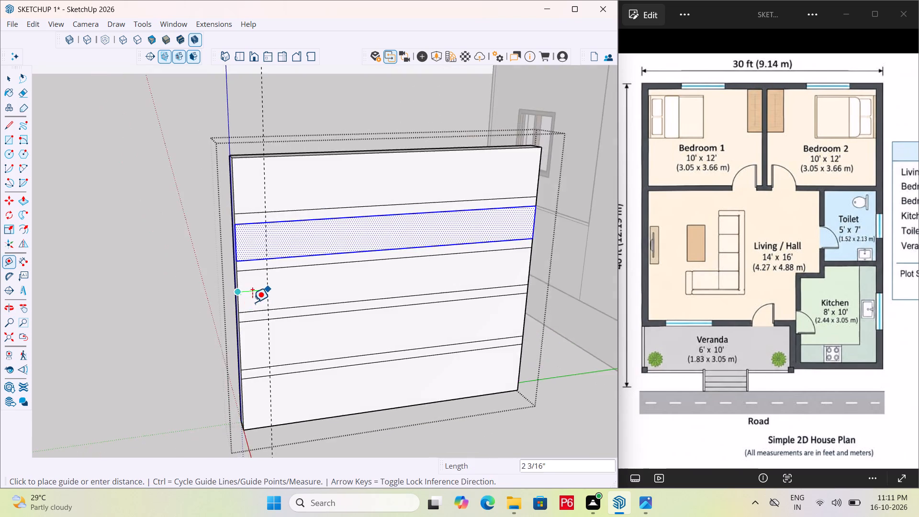
scroll(252, 303, up, 2)
click(258, 292)
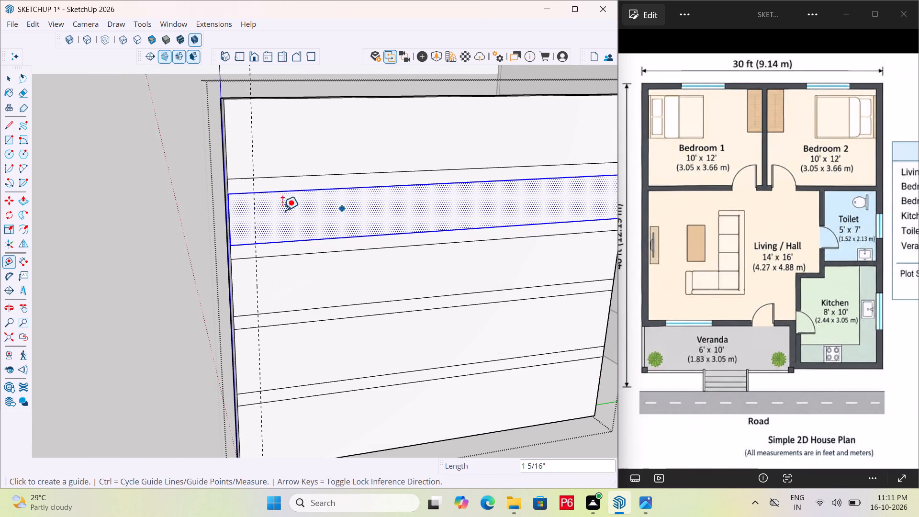
Place a second vertical guide about 1 7/16 in inside the right edge of the panel's front face.
scroll(231, 231, down, 5)
scroll(510, 267, up, 4)
scroll(575, 241, down, 5)
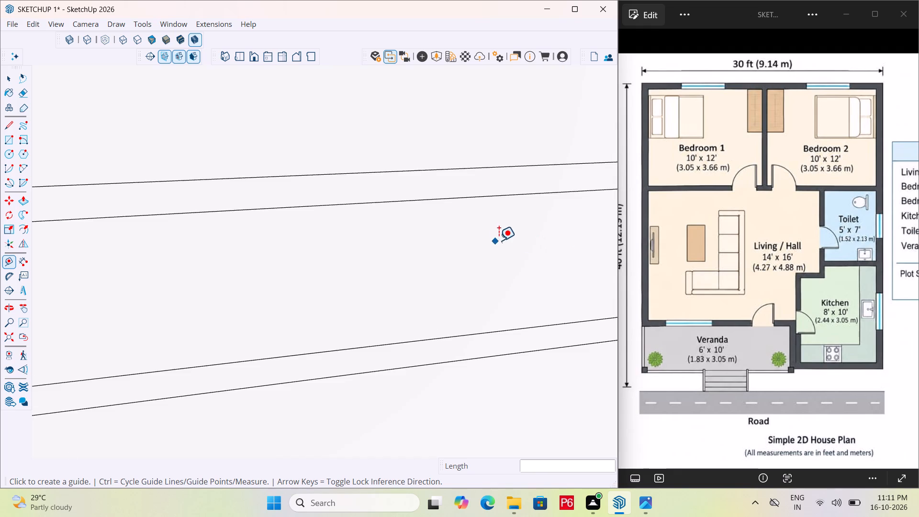
scroll(499, 241, down, 6)
scroll(394, 258, down, 9)
scroll(597, 223, up, 4)
scroll(512, 218, down, 4)
scroll(316, 226, up, 2)
scroll(403, 225, up, 4)
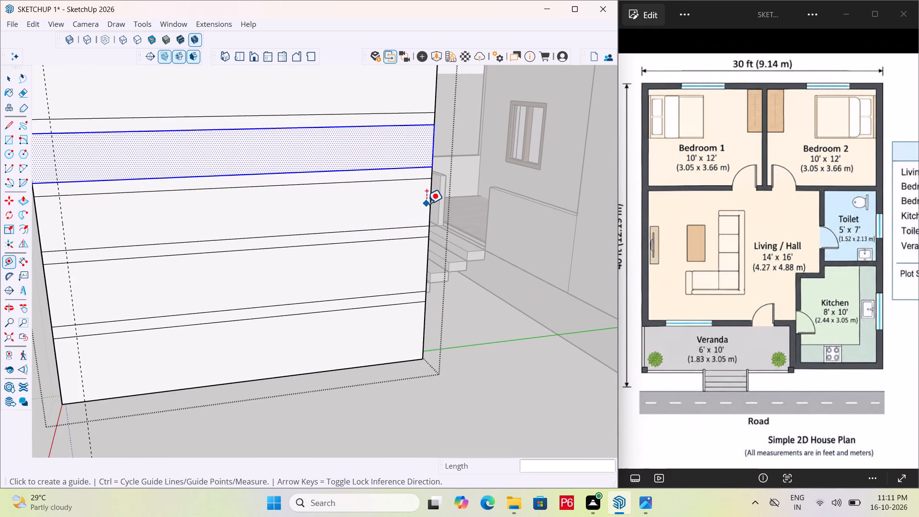
click(428, 201)
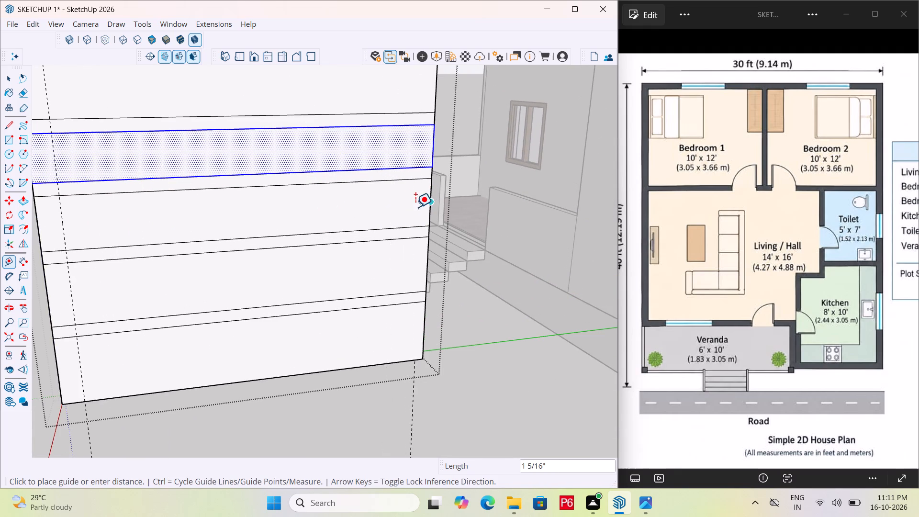
click(411, 207)
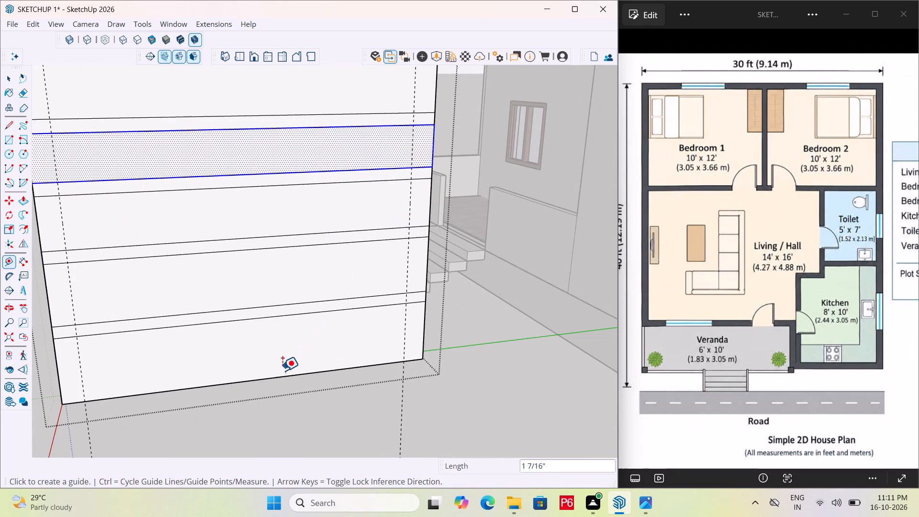
Place horizontal guides about 1 5/8 in above the panel's bottom edge and about 1 1/2 in below its top edge.
drag(261, 376, 263, 371)
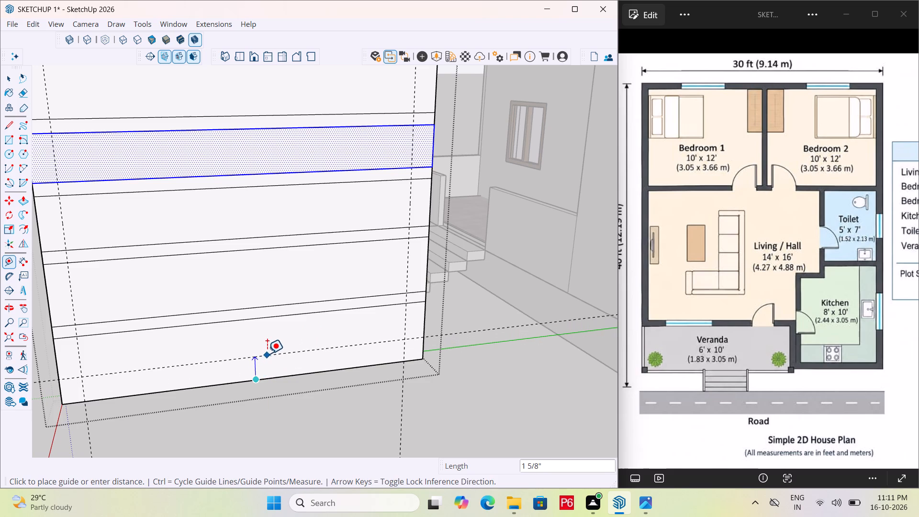
click(267, 353)
scroll(338, 255, down, 3)
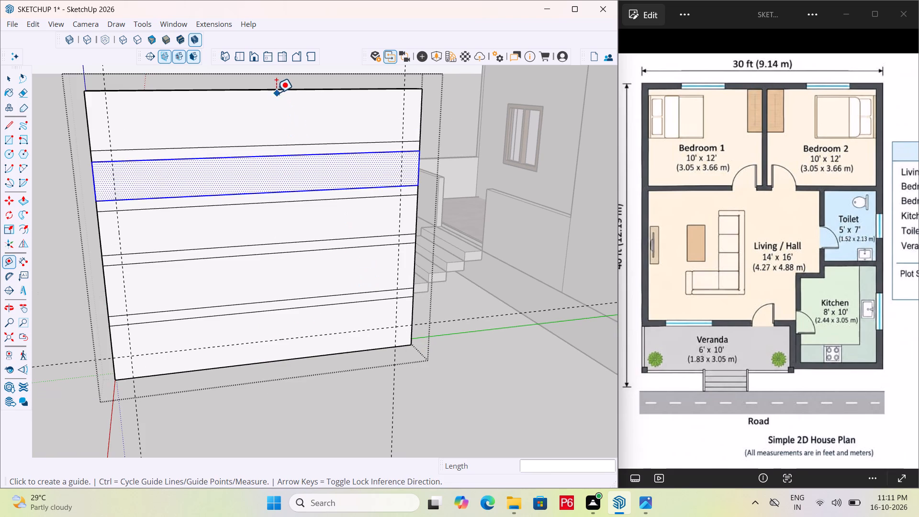
click(276, 92)
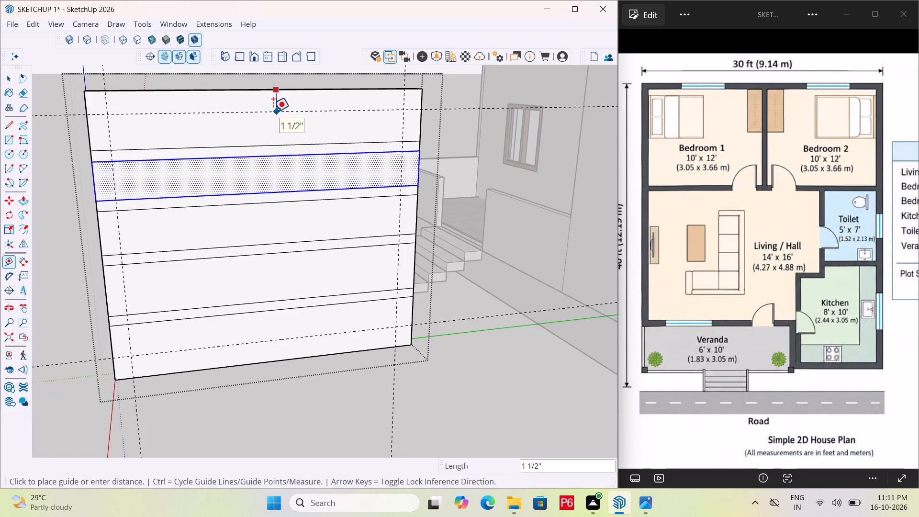
click(273, 112)
Draw a rectangle about 1' 5 11/16" by 1' 9 1/4" between the guide intersections on the panel's front face.
scroll(332, 175, down, 1)
middle_drag(336, 176, 397, 172)
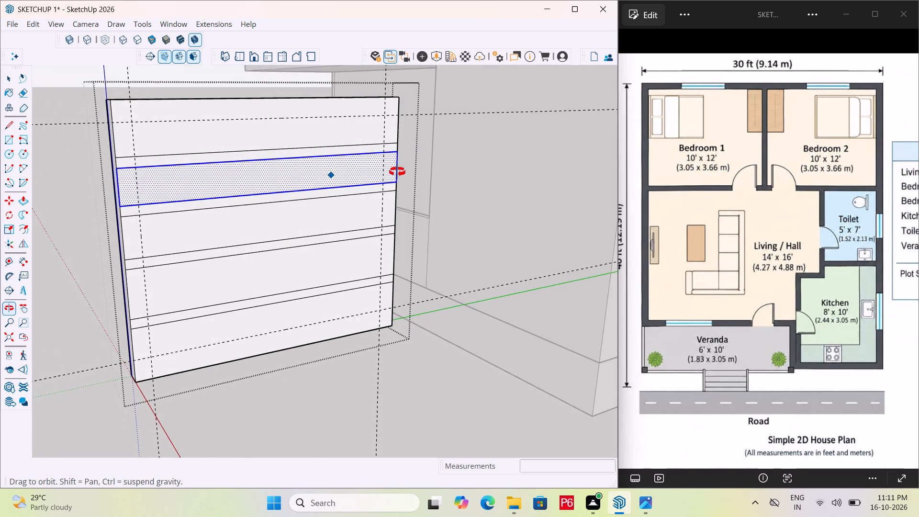
middle_drag(397, 172, 406, 177)
scroll(149, 232, up, 1)
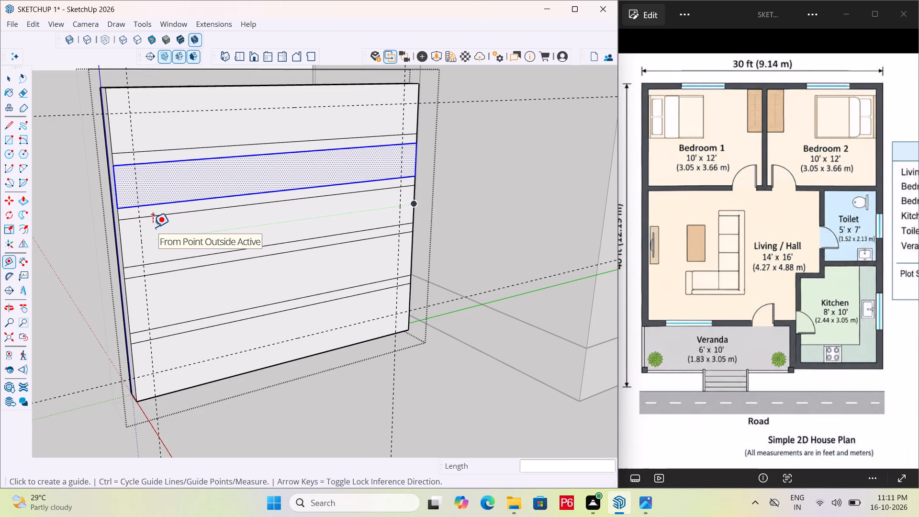
key(r)
click(131, 111)
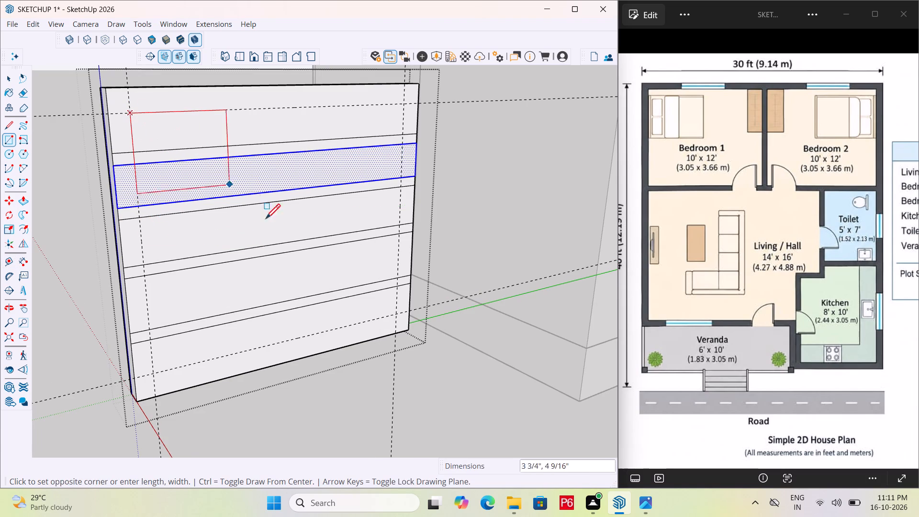
click(394, 311)
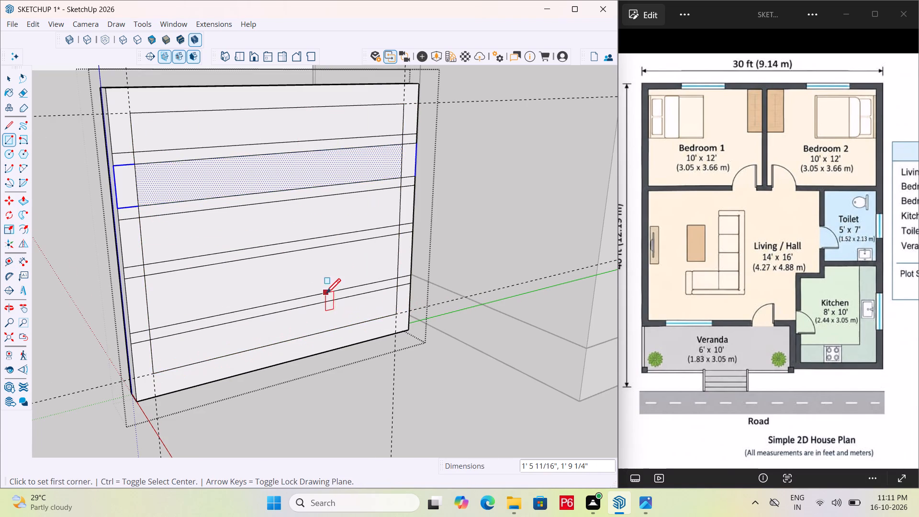
scroll(326, 295, down, 3)
key(Escape)
Erase the slat line segments that cross the left border strip of the panel's front face.
scroll(221, 199, up, 3)
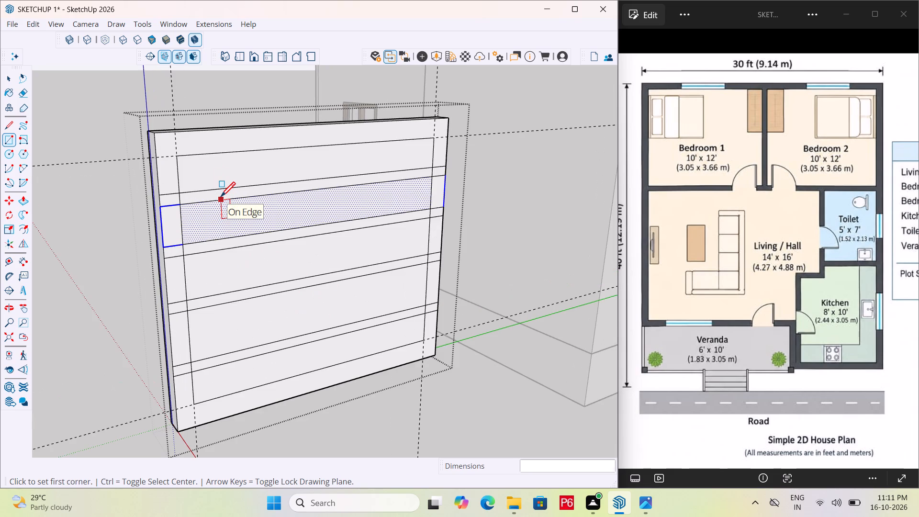
key(e)
scroll(171, 188, up, 3)
drag(169, 190, 169, 218)
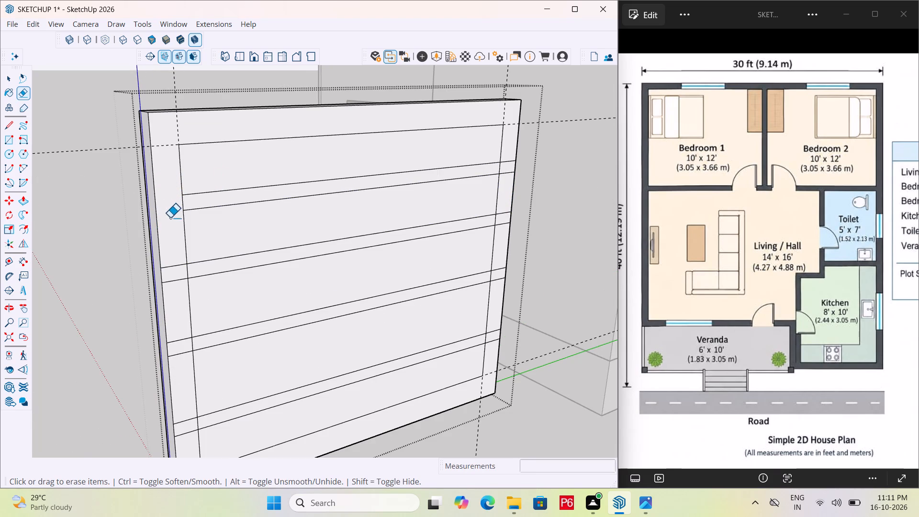
drag(173, 243, 176, 278)
click(176, 281)
scroll(168, 262, down, 3)
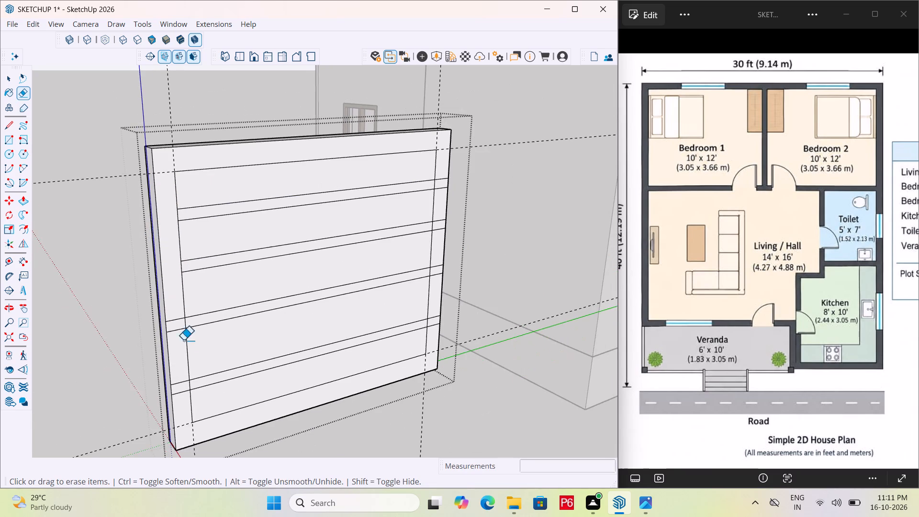
scroll(190, 355, up, 3)
drag(170, 300, 174, 327)
drag(181, 380, 181, 388)
drag(180, 392, 180, 412)
scroll(146, 259, down, 6)
Erase the slat line segments that cross the right border strip of the panel's front face.
scroll(381, 338, up, 5)
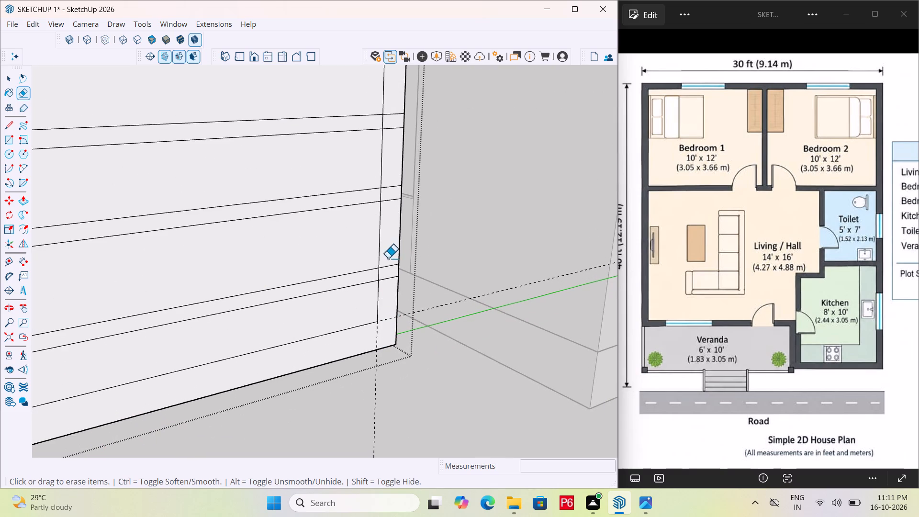
drag(388, 258, 393, 268)
drag(389, 179, 388, 206)
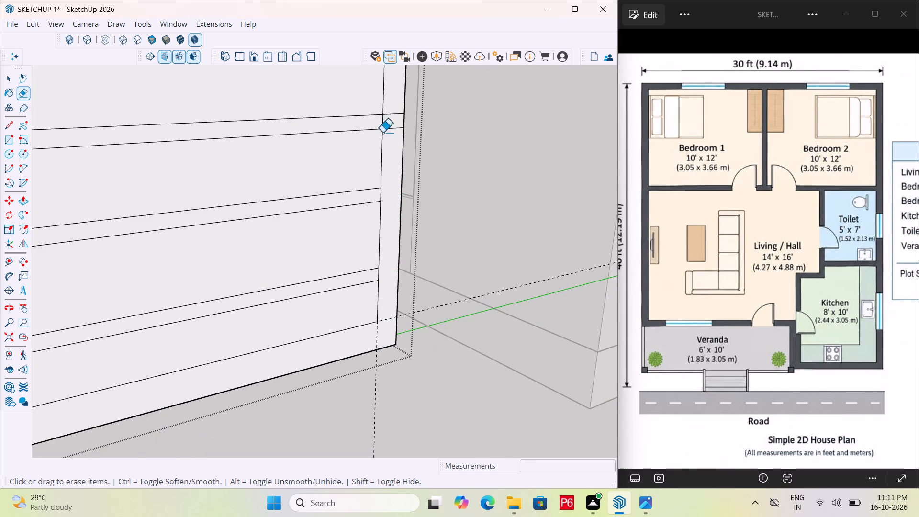
scroll(336, 232, down, 5)
scroll(391, 170, up, 5)
scroll(367, 173, down, 3)
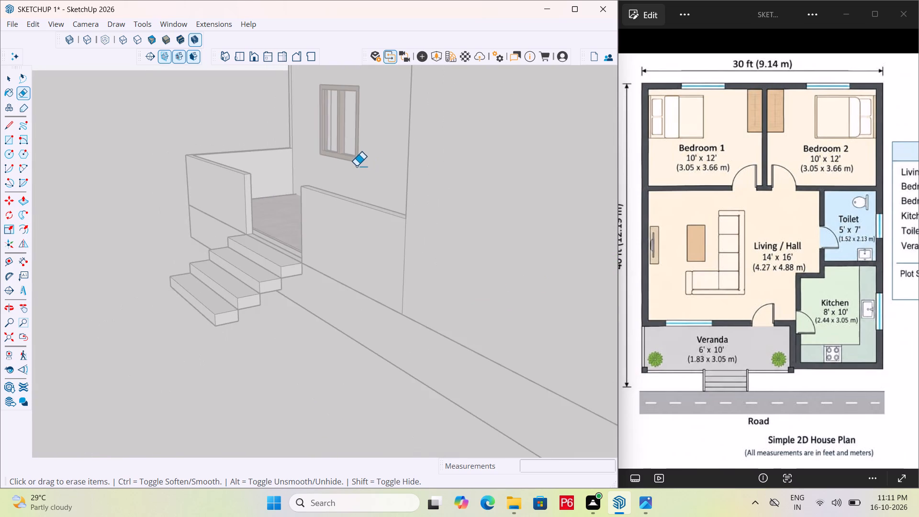
scroll(359, 170, down, 6)
scroll(330, 181, up, 11)
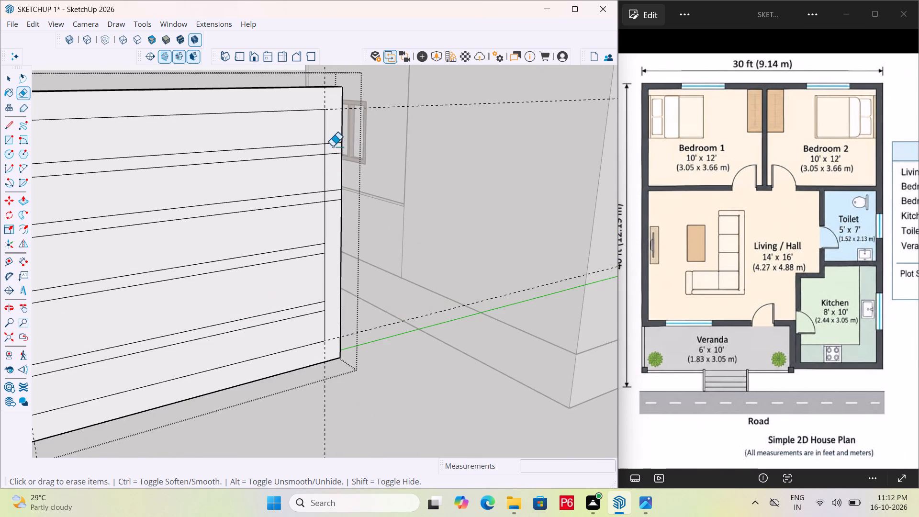
drag(336, 138, 335, 154)
drag(334, 188, 336, 204)
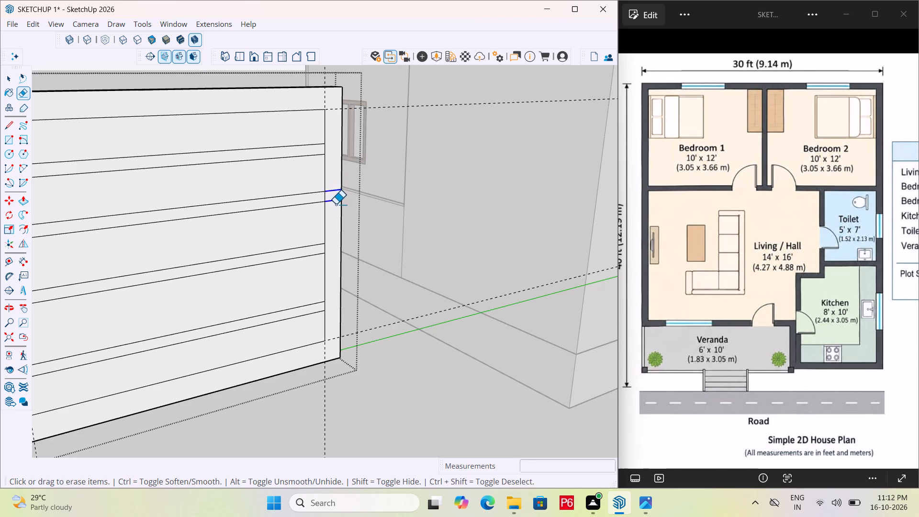
drag(336, 204, 336, 205)
click(336, 205)
Save the model.
key(ctrl+s)
ctrl+scroll(339, 188, down, 5)
key(ctrl+s)
key(ctrl+s)
key(ctrl+s)
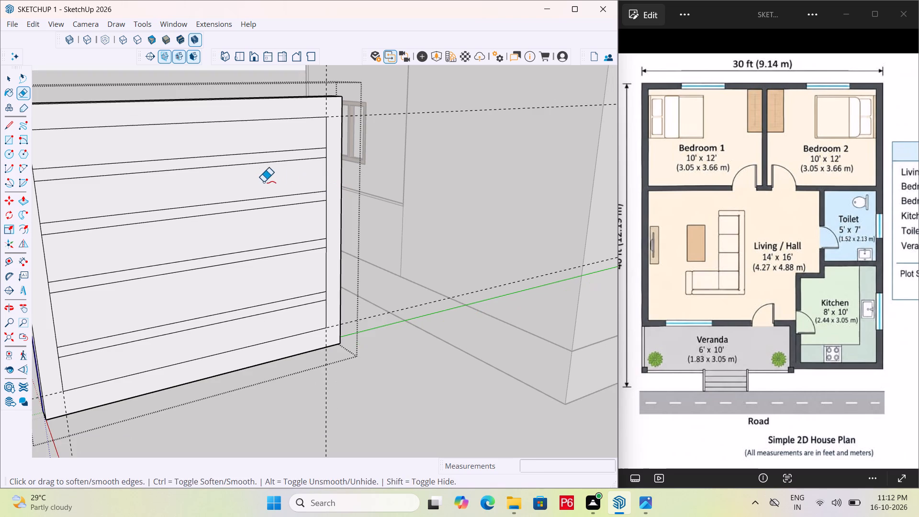
key(ctrl+s)
ctrl+scroll(253, 184, down, 5)
key(ctrl+s)
Erase the four construction guides around the panel and close the panel group.
scroll(190, 191, down, 3)
drag(296, 322, 271, 319)
drag(269, 319, 265, 319)
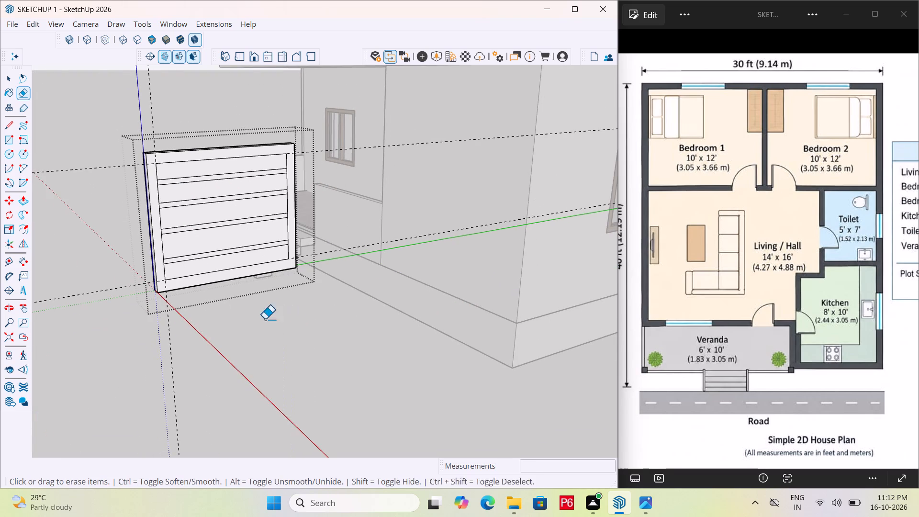
drag(265, 319, 263, 319)
drag(164, 331, 185, 334)
click(185, 334)
drag(107, 281, 112, 293)
drag(112, 293, 112, 279)
drag(104, 163, 103, 174)
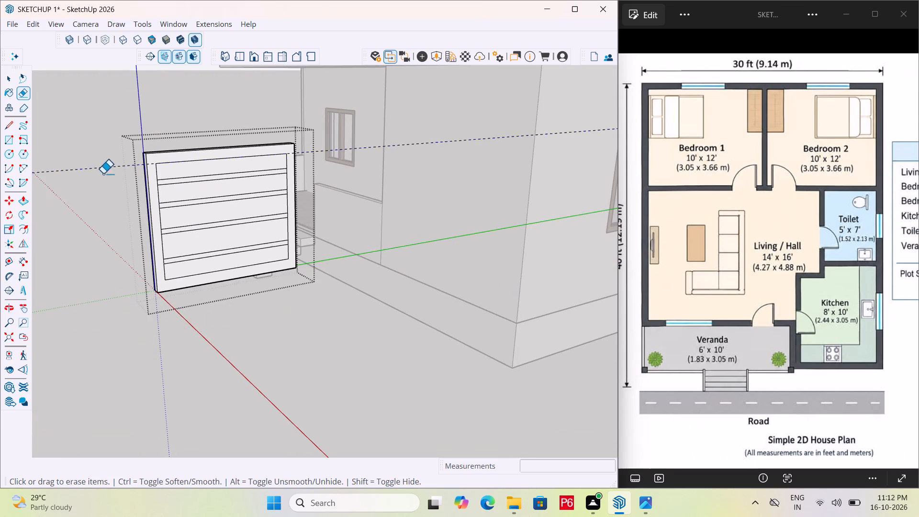
drag(103, 174, 103, 179)
key(space)
key(Escape)
click(303, 310)
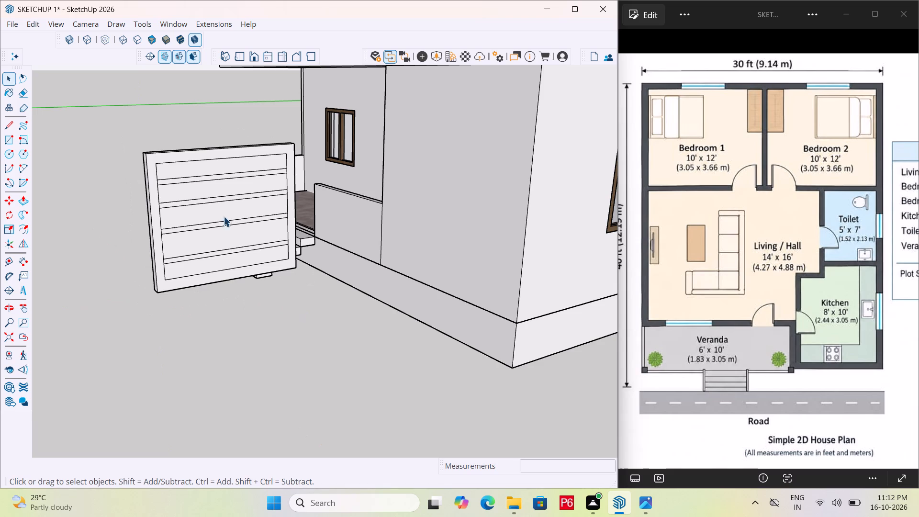
Reopen the panel group and push the topmost narrow strip 1 7/16 in through the panel to cut a slot.
middle_click(248, 243)
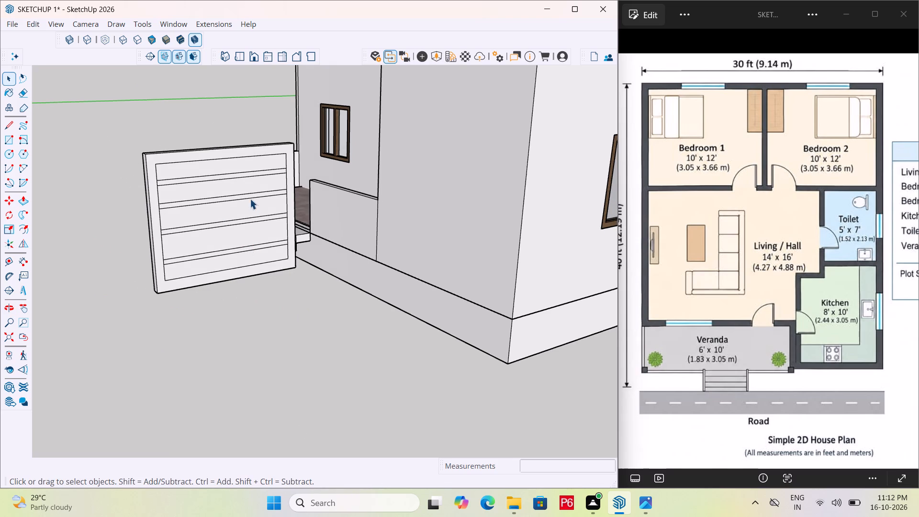
scroll(236, 174, up, 5)
scroll(180, 178, up, 4)
double_click(192, 184)
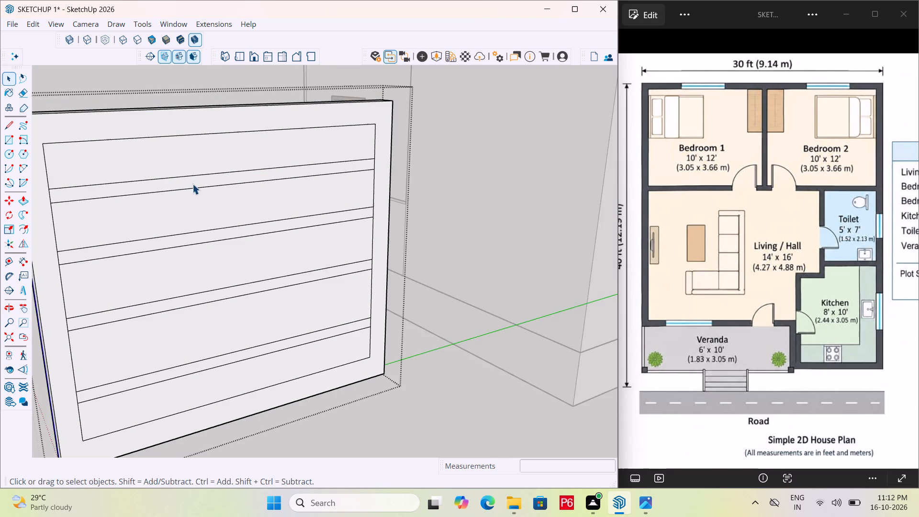
click(192, 184)
click(192, 183)
click(186, 180)
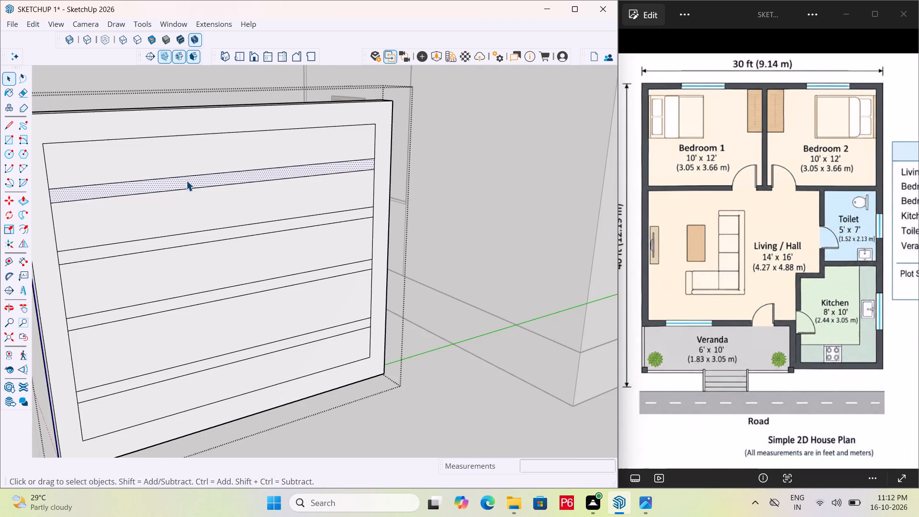
key(p)
click(186, 180)
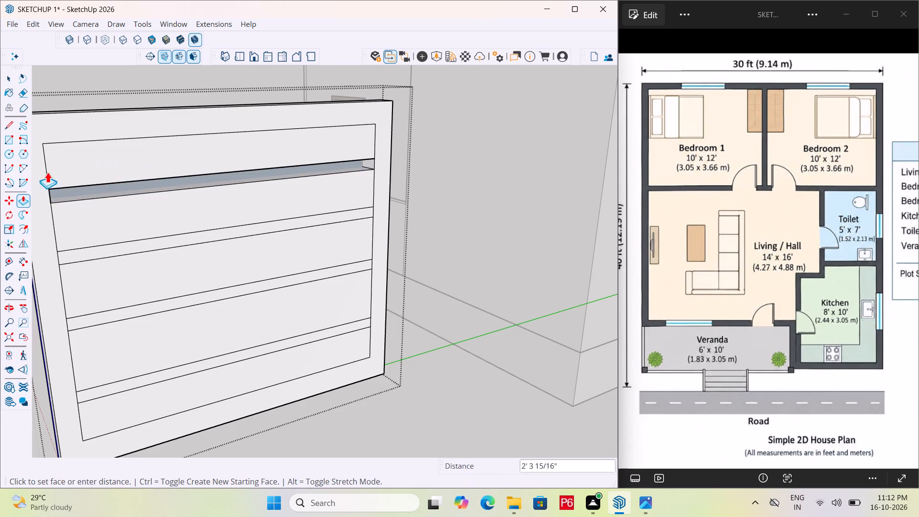
middle_drag(44, 175, 346, 181)
click(401, 232)
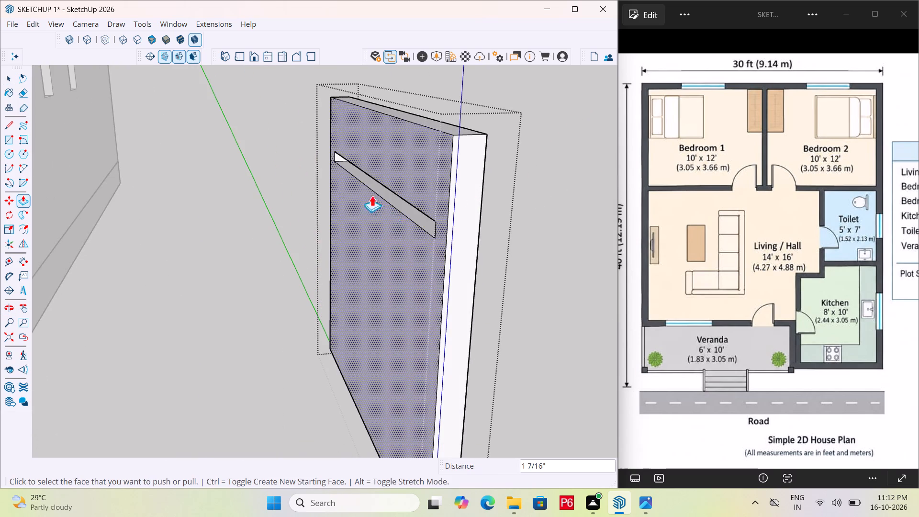
Cut the second and third narrow strips through the panel with the same 1 7/16 in push.
scroll(325, 180, down, 5)
middle_drag(409, 224, 159, 204)
scroll(128, 193, up, 4)
scroll(274, 225, down, 5)
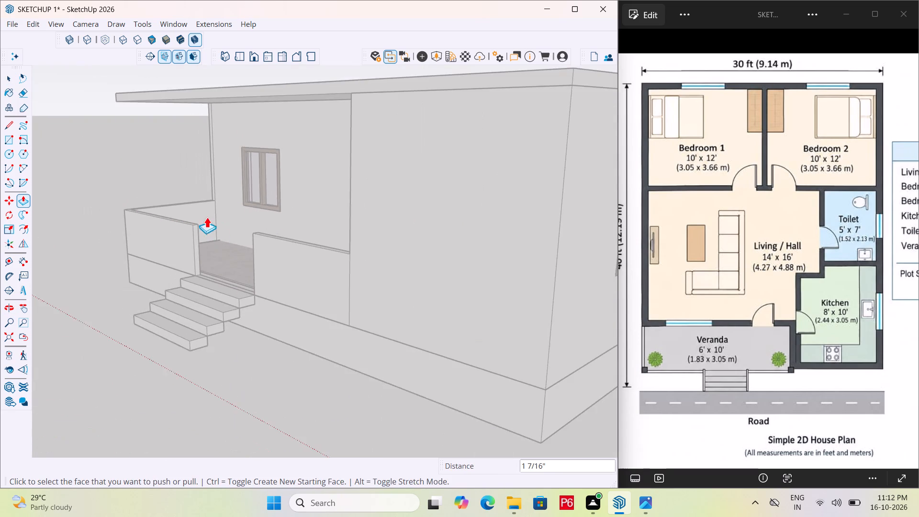
scroll(207, 217, down, 5)
scroll(240, 218, up, 17)
middle_click(234, 214)
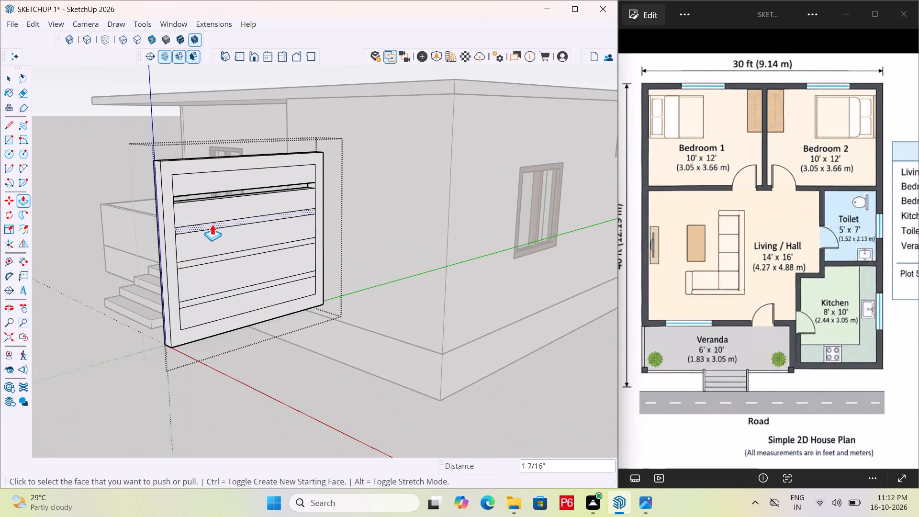
double_click(213, 224)
scroll(209, 247, up, 5)
double_click(219, 263)
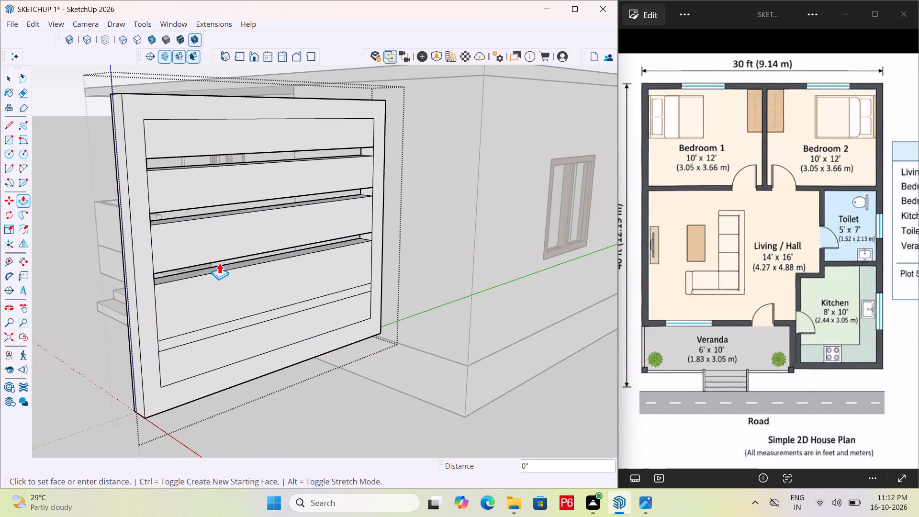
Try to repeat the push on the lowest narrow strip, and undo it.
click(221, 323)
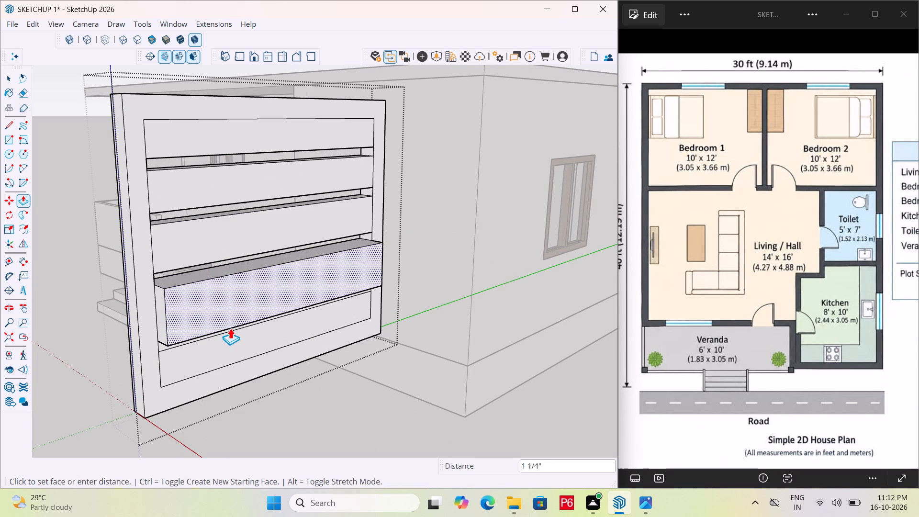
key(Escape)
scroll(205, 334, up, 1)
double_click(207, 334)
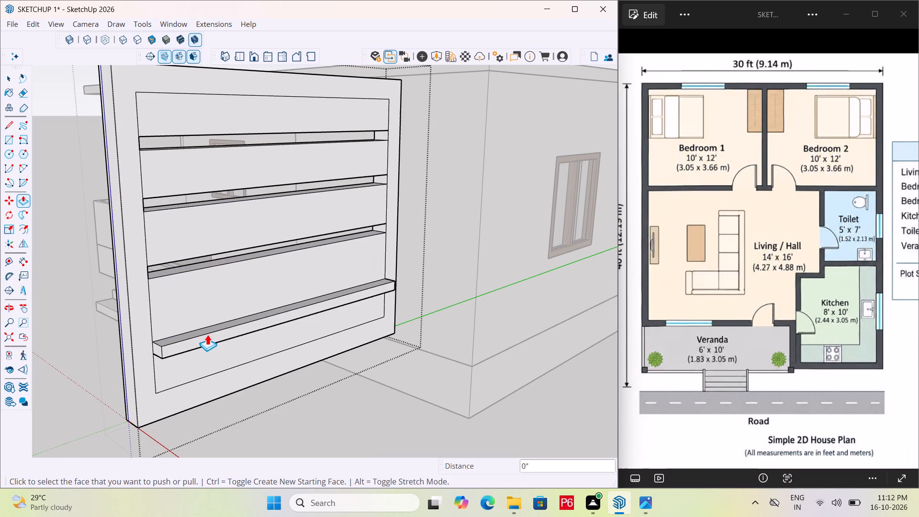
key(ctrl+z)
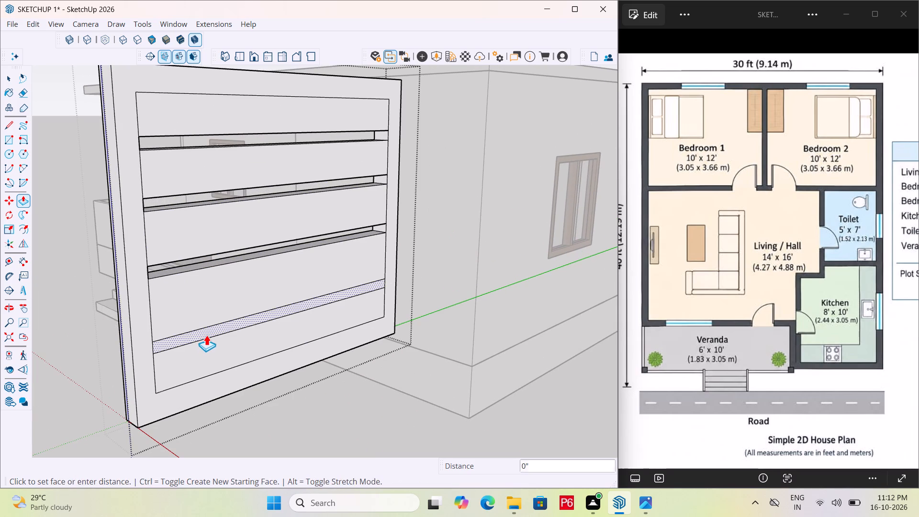
Push the lowest narrow strip 1 7/16 in through to the panel's back face.
click(206, 335)
middle_drag(135, 334, 416, 330)
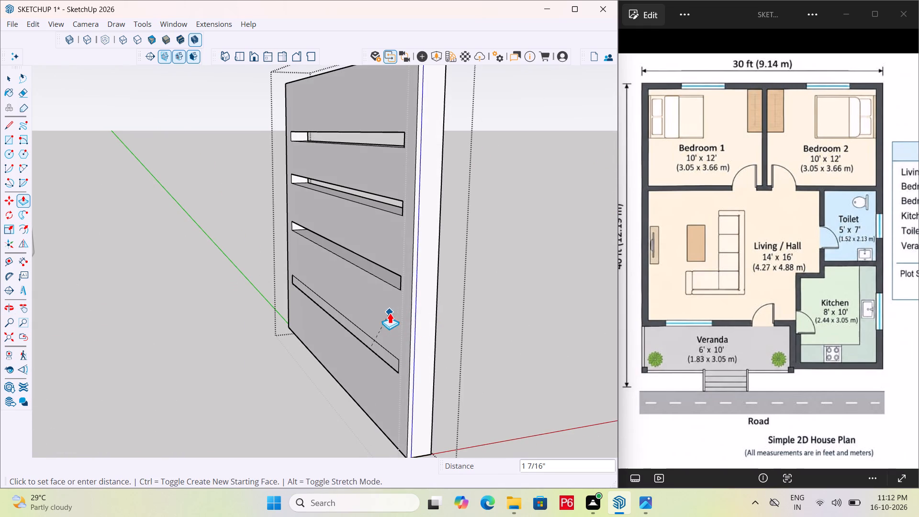
click(390, 313)
Save the model with the four slots cut and close the panel group.
scroll(338, 250, down, 5)
middle_drag(403, 265, 273, 266)
key(ctrl+s)
key(ctrl+s)
key(ctrl+s)
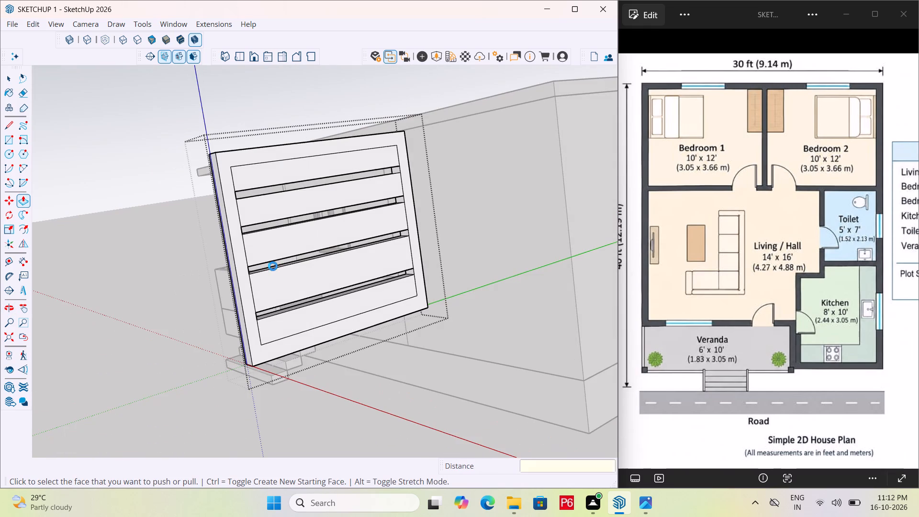
key(ctrl+s)
key(ctrl+s)
key(ctrl+s)
key(ctrl+s)
scroll(325, 260, down, 7)
scroll(399, 203, down, 6)
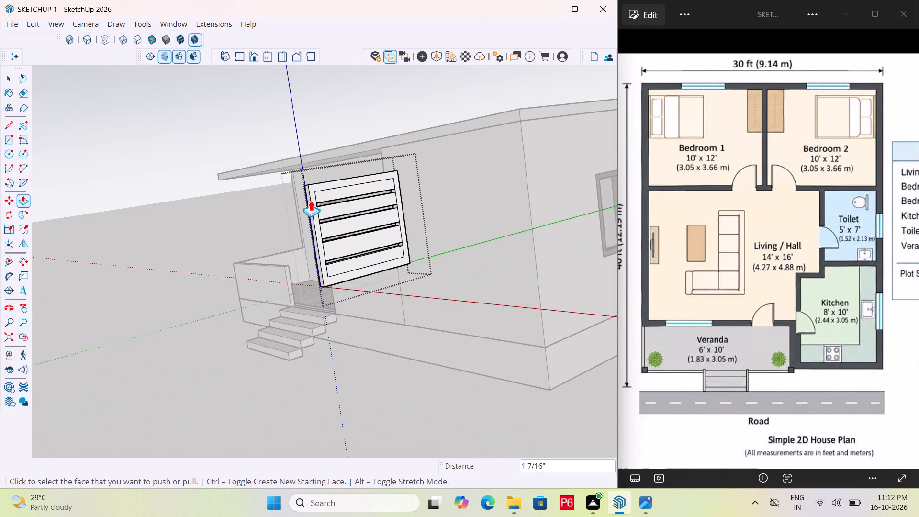
key(space)
click(196, 218)
Pull the louvre panel's outer border face out about 1 1/8 in as a raised frame around the slats, and close the group.
scroll(155, 188, down, 6)
middle_drag(281, 188, 203, 205)
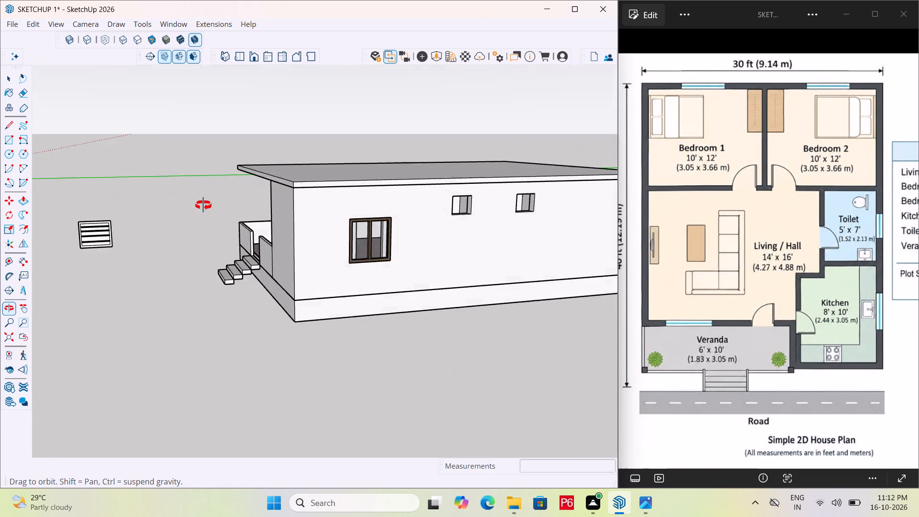
middle_drag(203, 205, 291, 222)
scroll(259, 307, up, 6)
scroll(252, 258, up, 5)
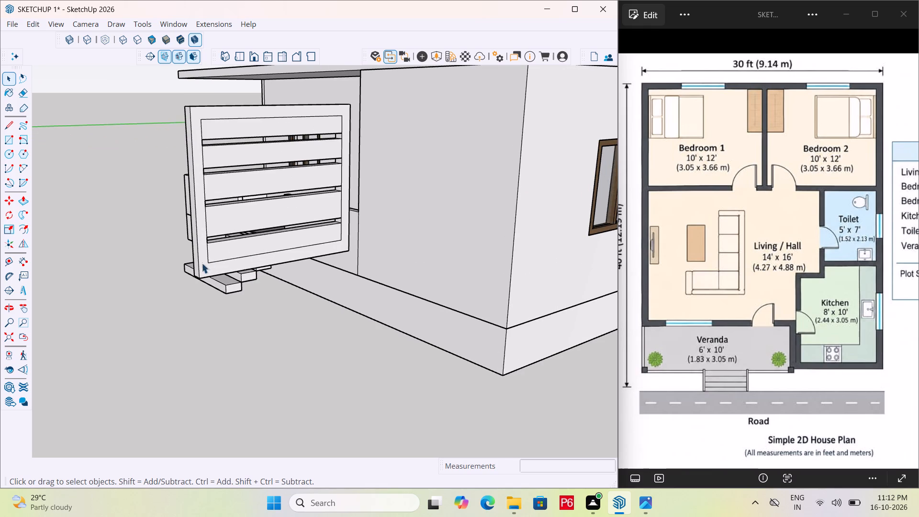
click(207, 270)
double_click(205, 269)
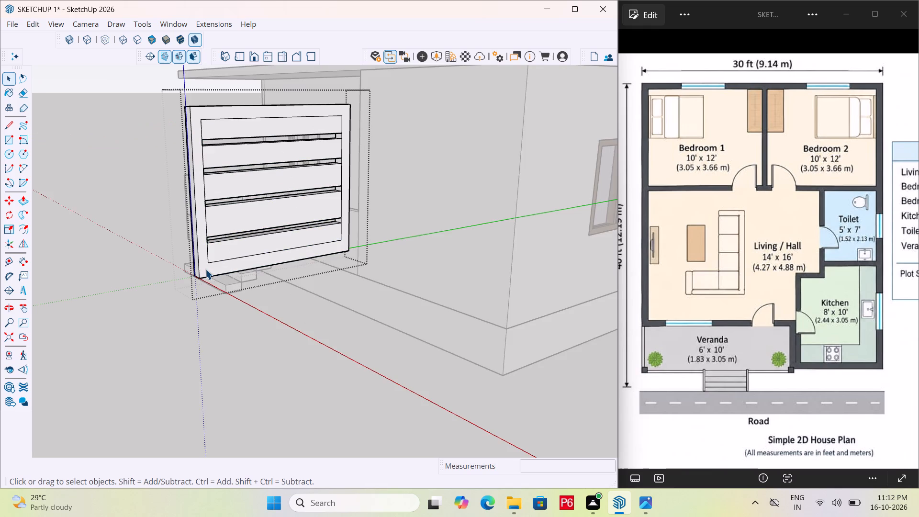
click(205, 268)
key(p)
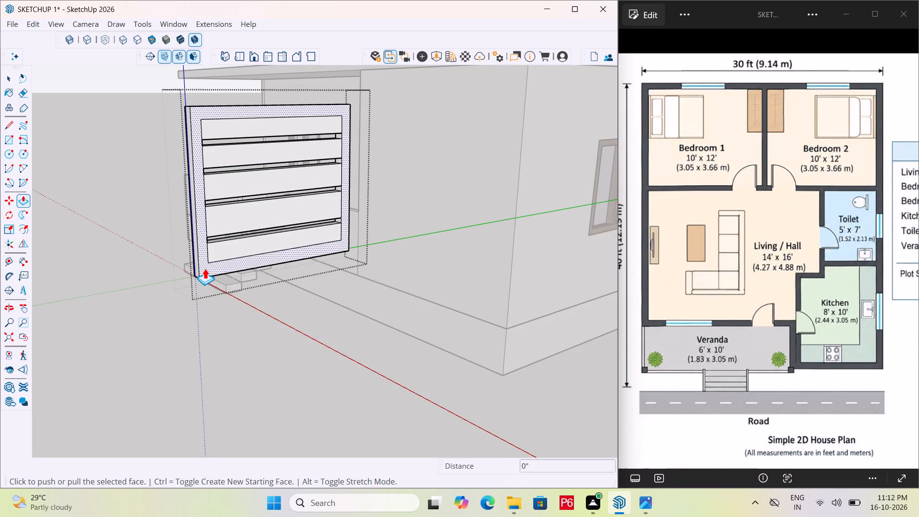
click(205, 268)
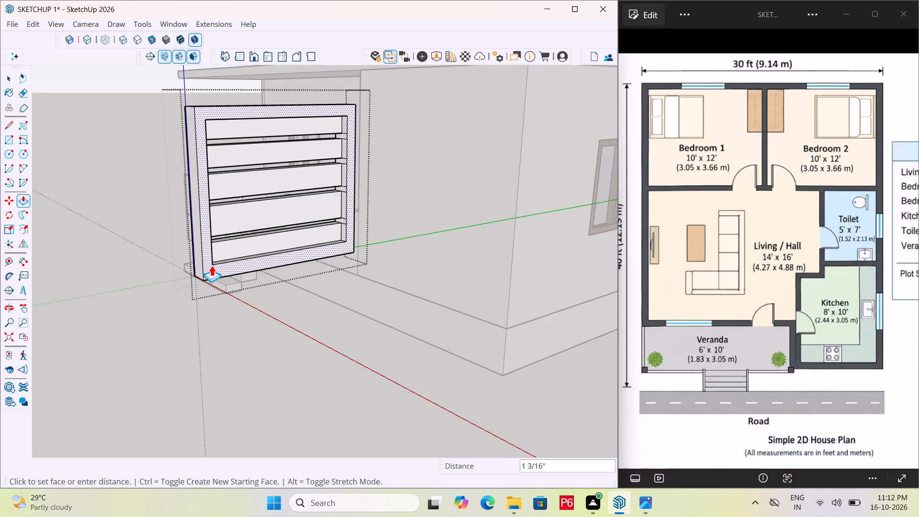
click(212, 264)
middle_drag(339, 164, 181, 160)
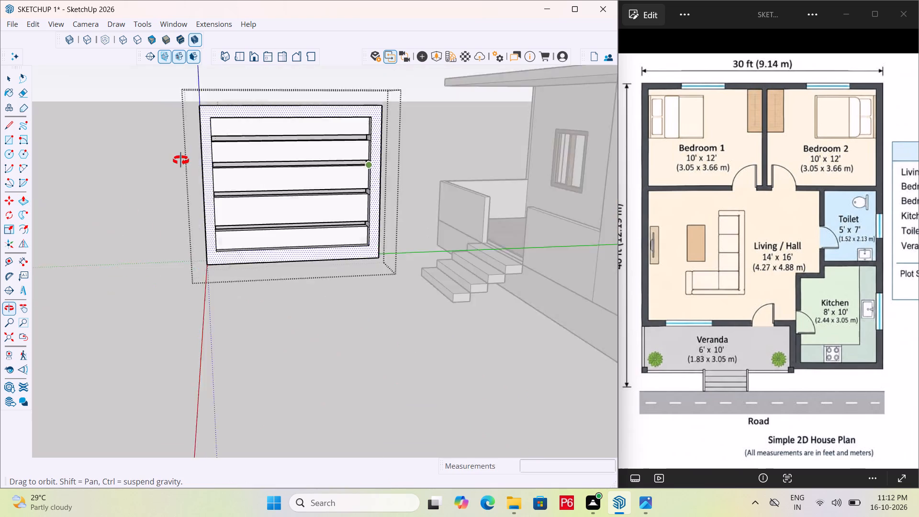
middle_drag(181, 160, 0, 188)
middle_drag(243, 194, 593, 184)
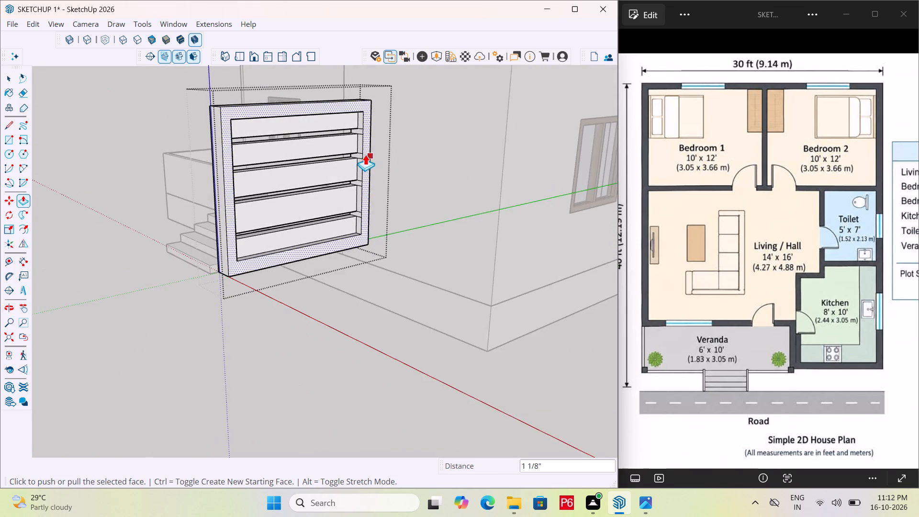
scroll(365, 154, up, 6)
scroll(358, 201, down, 7)
key(space)
click(374, 347)
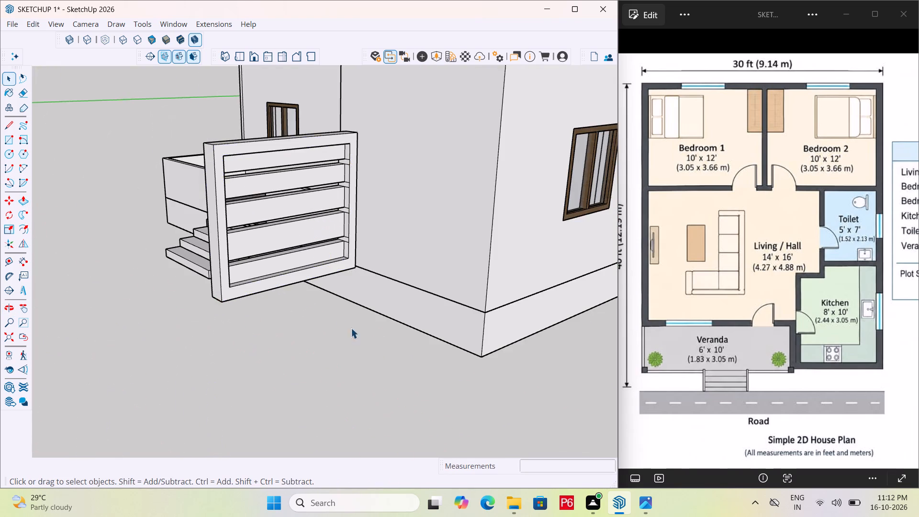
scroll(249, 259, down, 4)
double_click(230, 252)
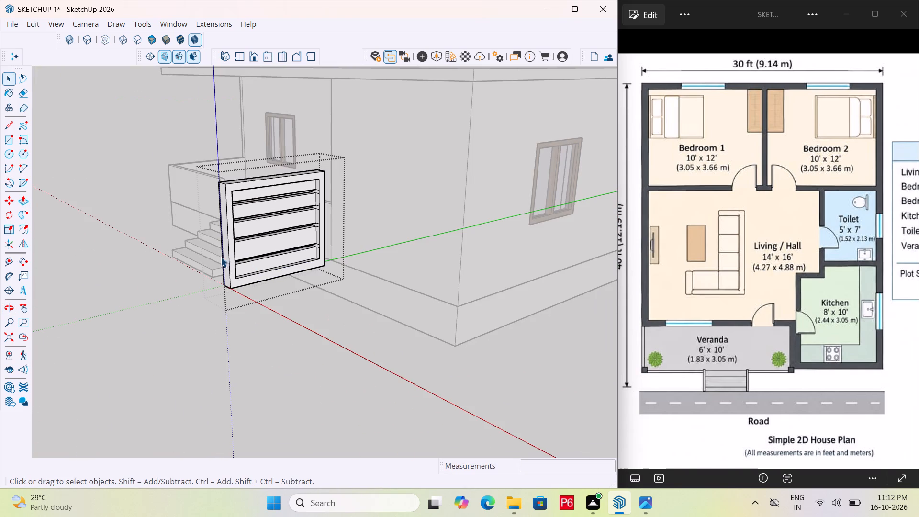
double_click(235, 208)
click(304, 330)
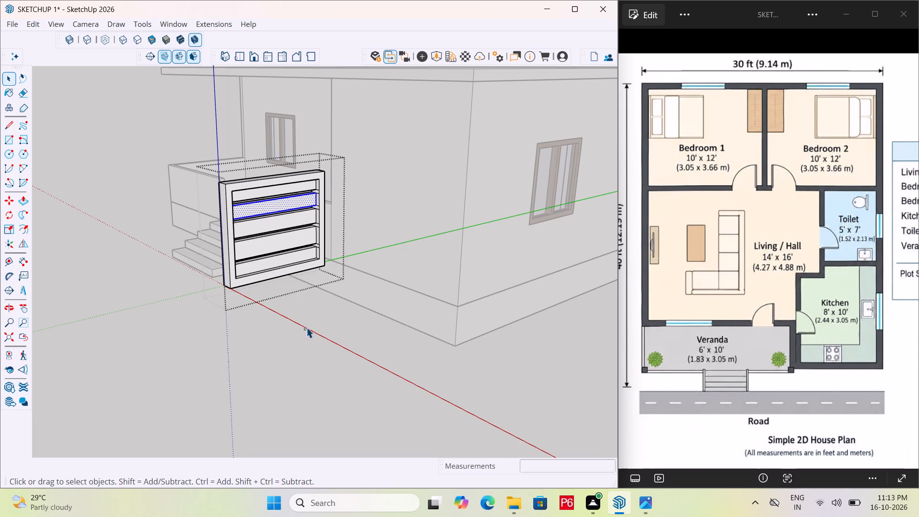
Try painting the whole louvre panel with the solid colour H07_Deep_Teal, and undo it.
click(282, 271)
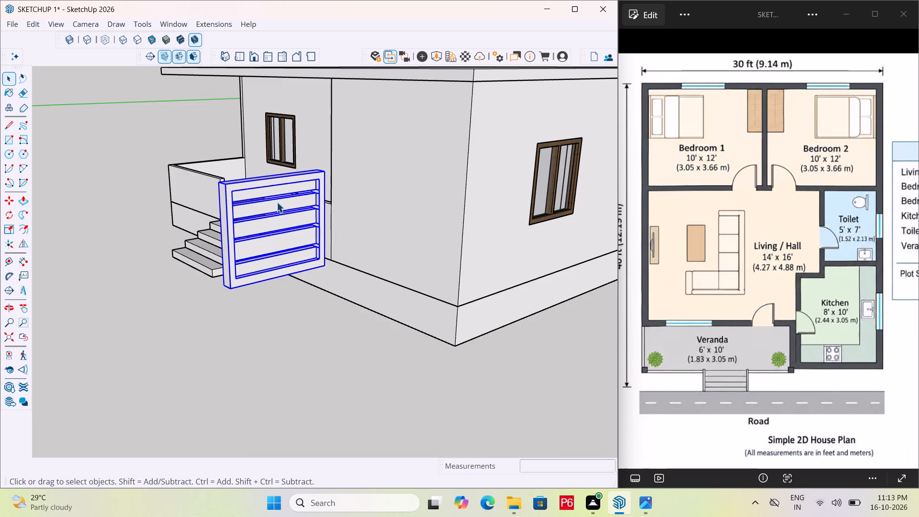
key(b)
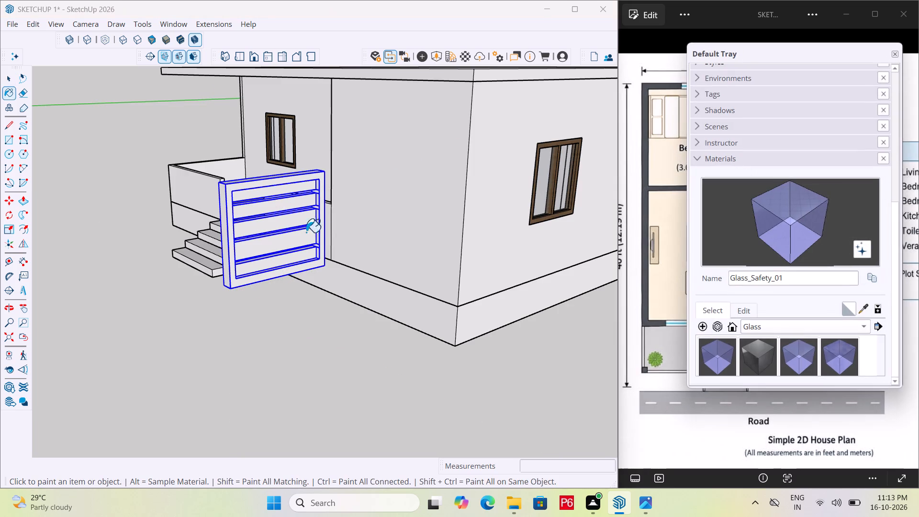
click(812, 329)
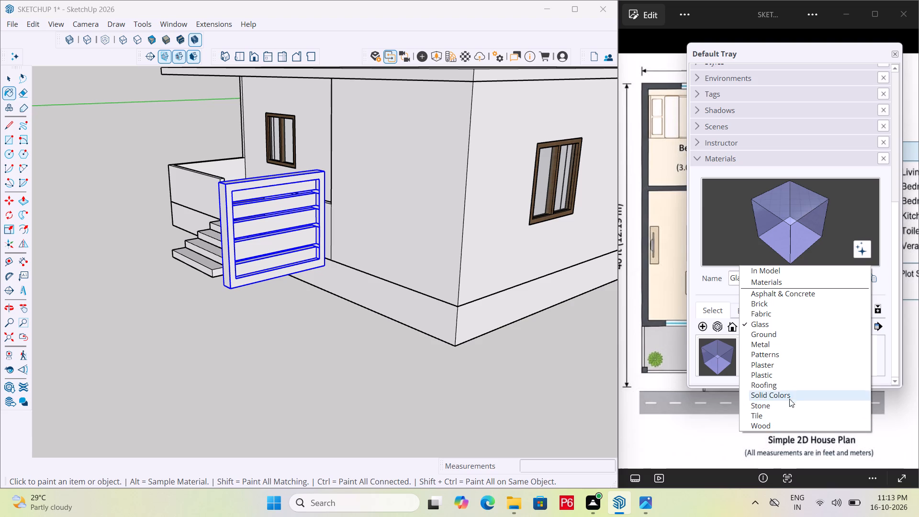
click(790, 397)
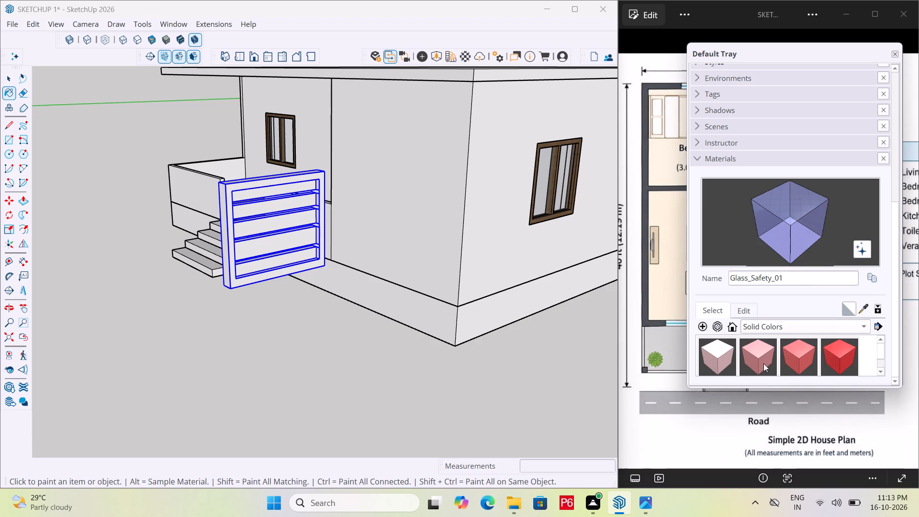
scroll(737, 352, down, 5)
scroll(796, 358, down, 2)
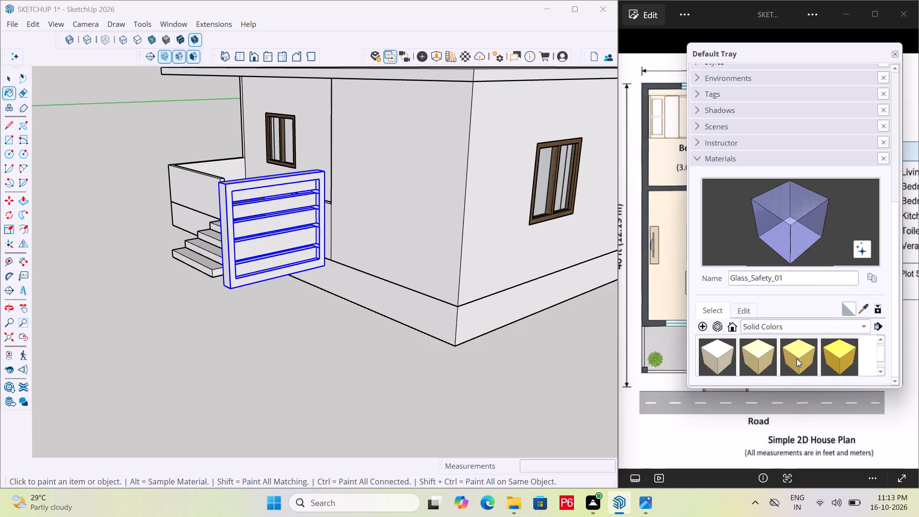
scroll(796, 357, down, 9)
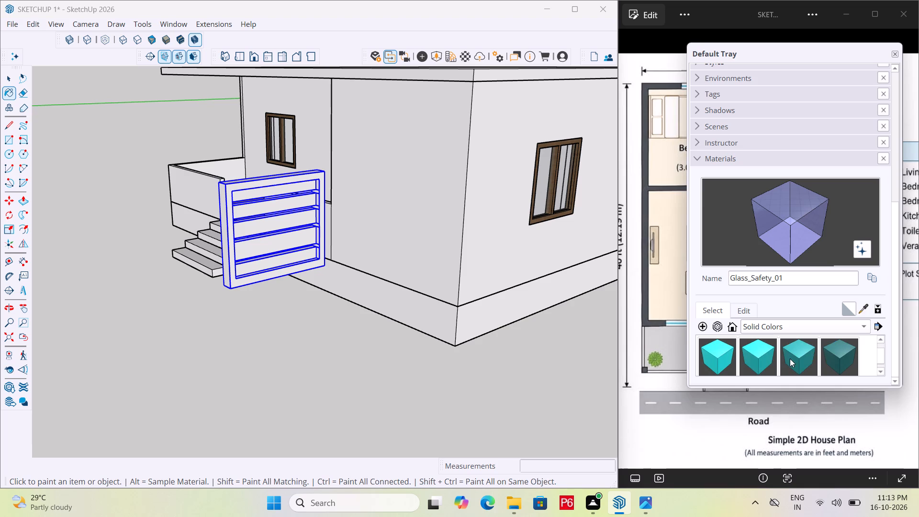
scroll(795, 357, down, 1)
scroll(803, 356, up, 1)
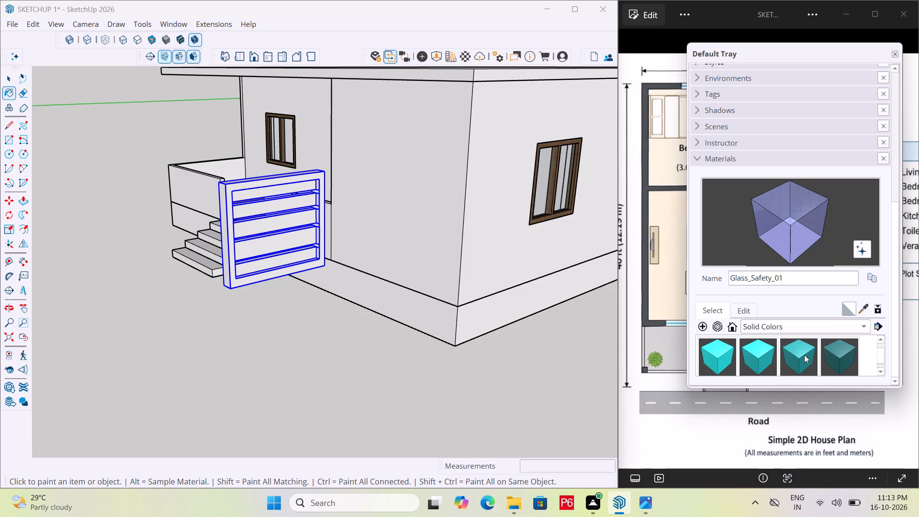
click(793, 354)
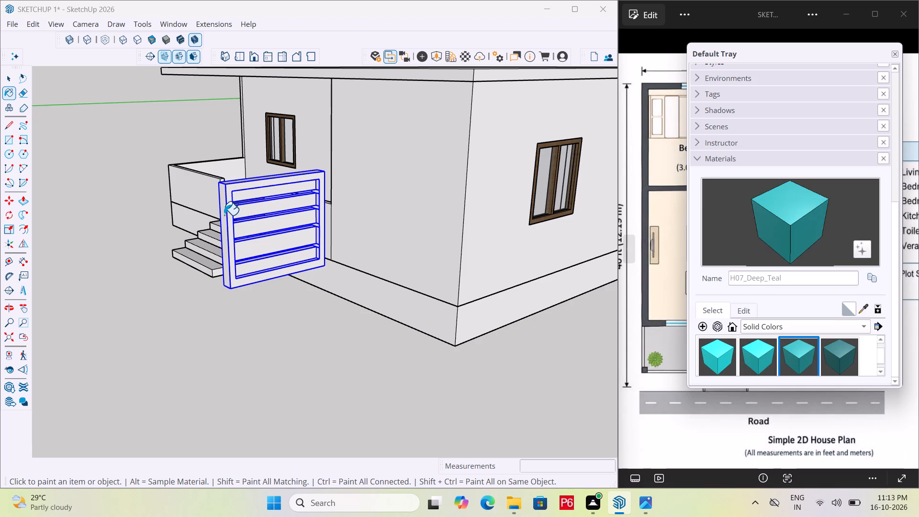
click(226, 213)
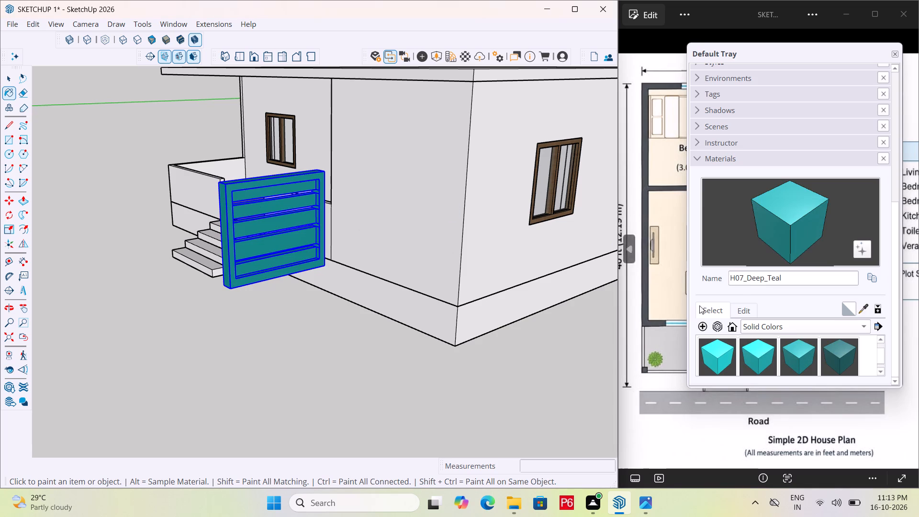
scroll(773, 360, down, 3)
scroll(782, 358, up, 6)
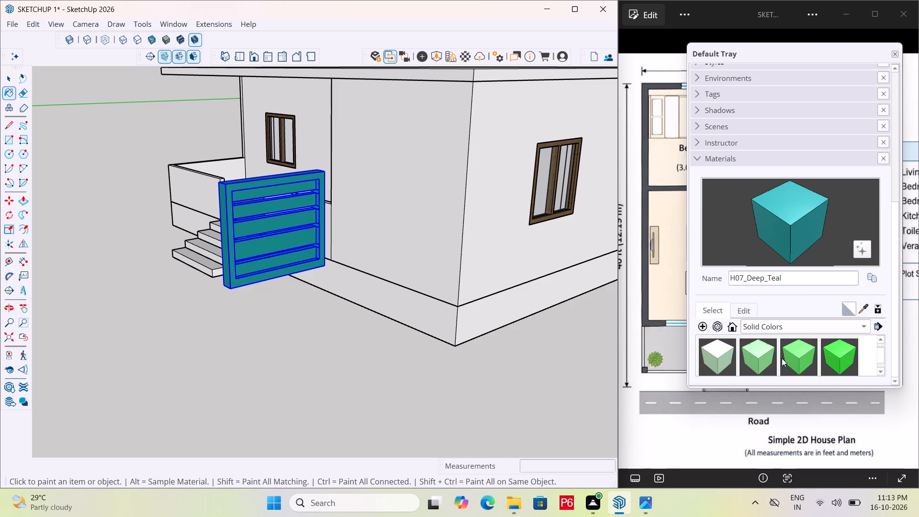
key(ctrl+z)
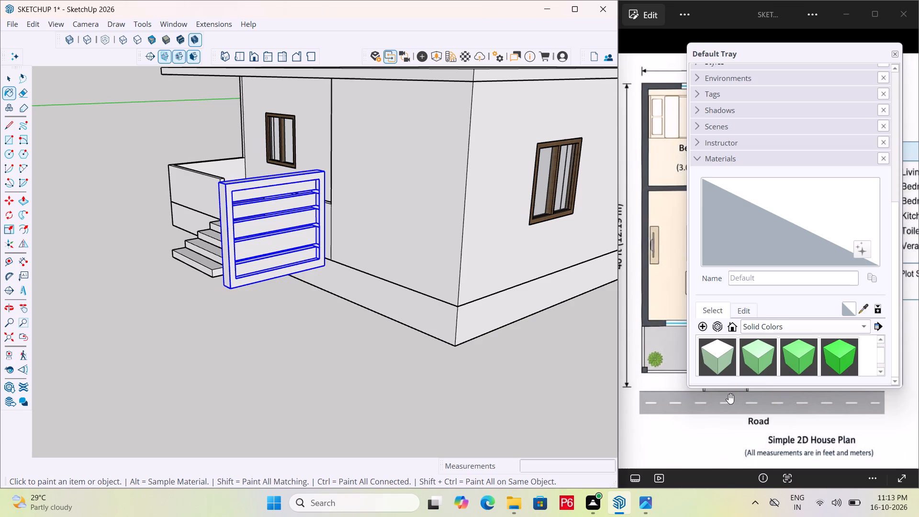
Paint the whole louvre panel with the solid colour D02_Buttercup_Glow.
scroll(752, 363, up, 6)
click(752, 361)
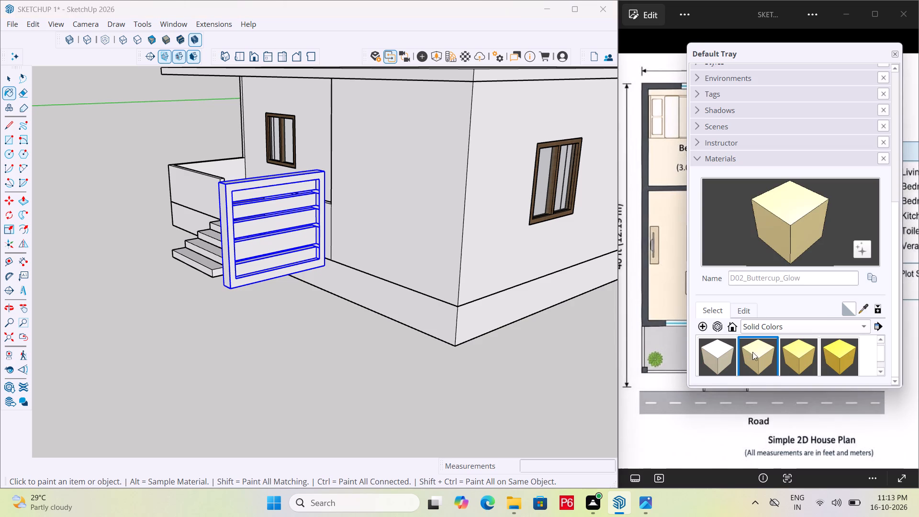
click(235, 226)
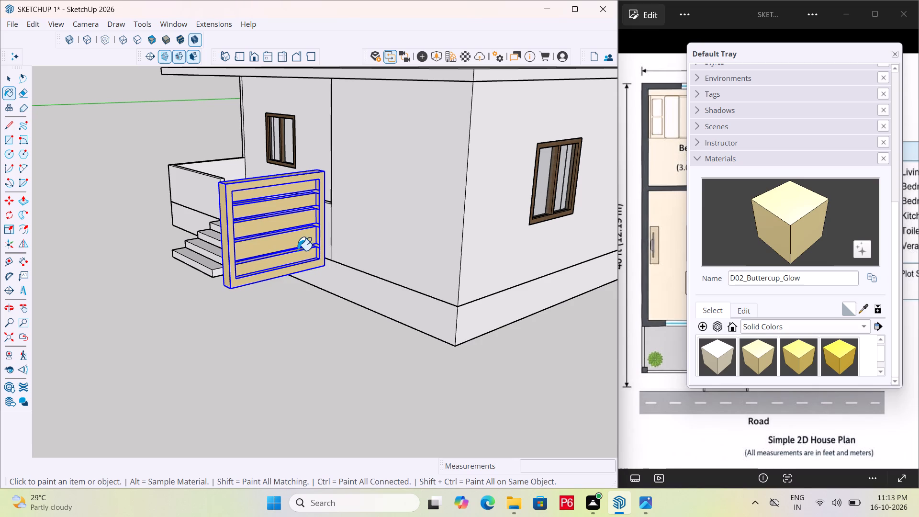
key(Escape)
key(space)
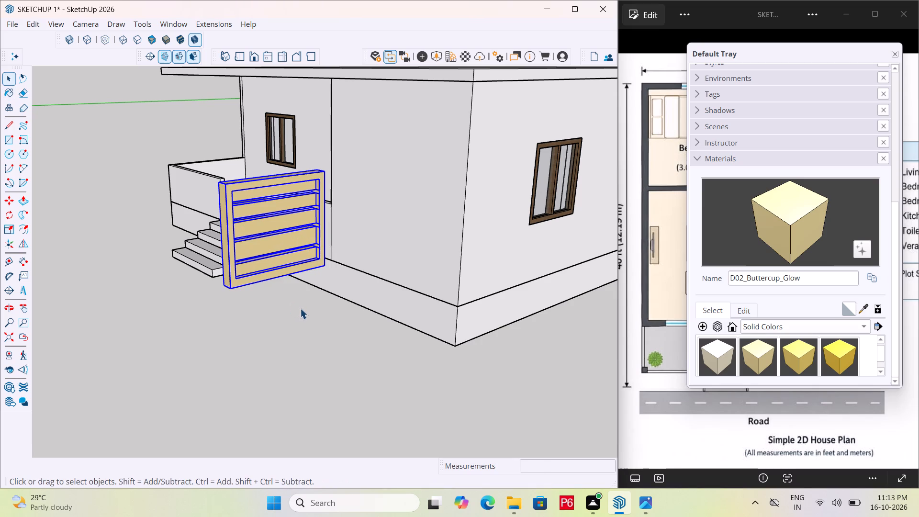
Move the louvre panel by its lower front corner into the small side wall opening nearer the large window.
scroll(299, 309, down, 3)
scroll(284, 285, up, 4)
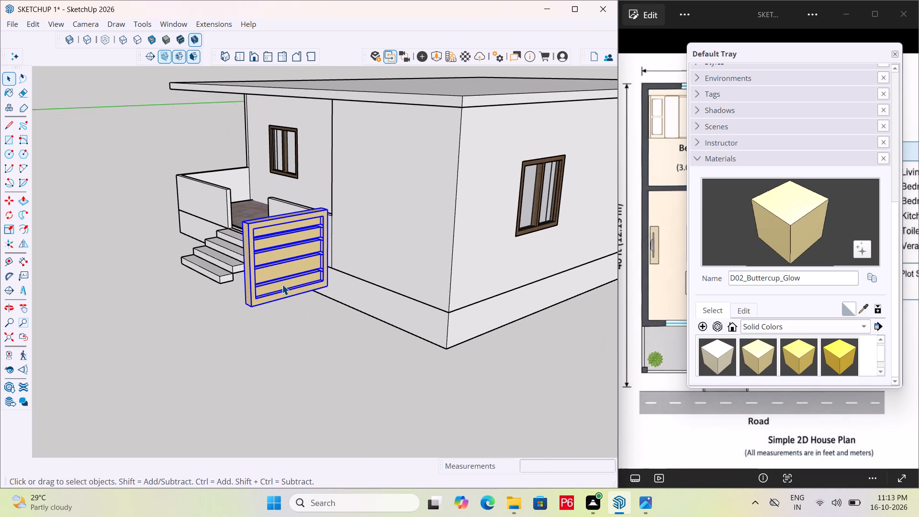
key(m)
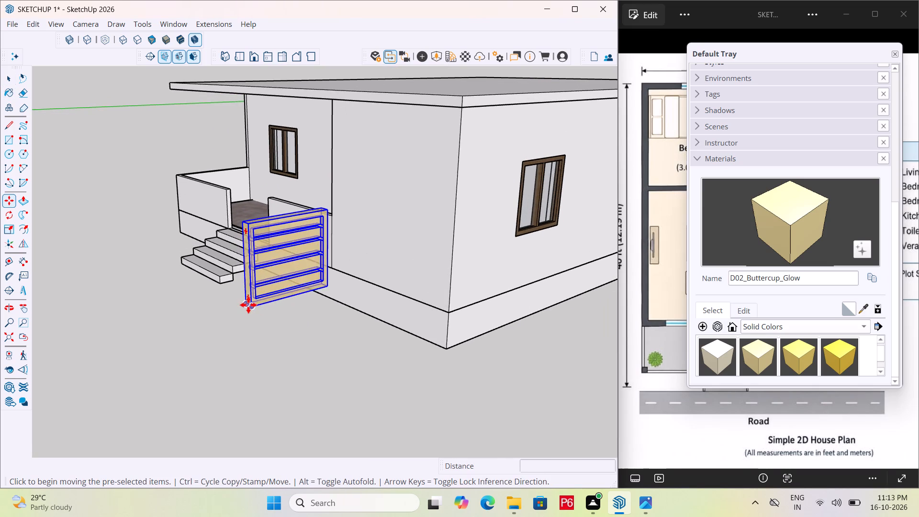
scroll(254, 310, up, 5)
scroll(231, 309, down, 4)
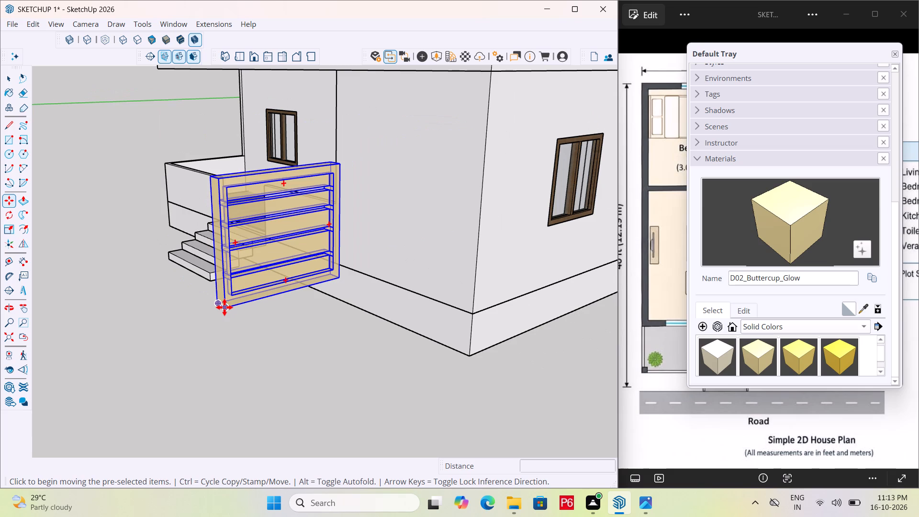
click(226, 307)
scroll(300, 239, down, 1)
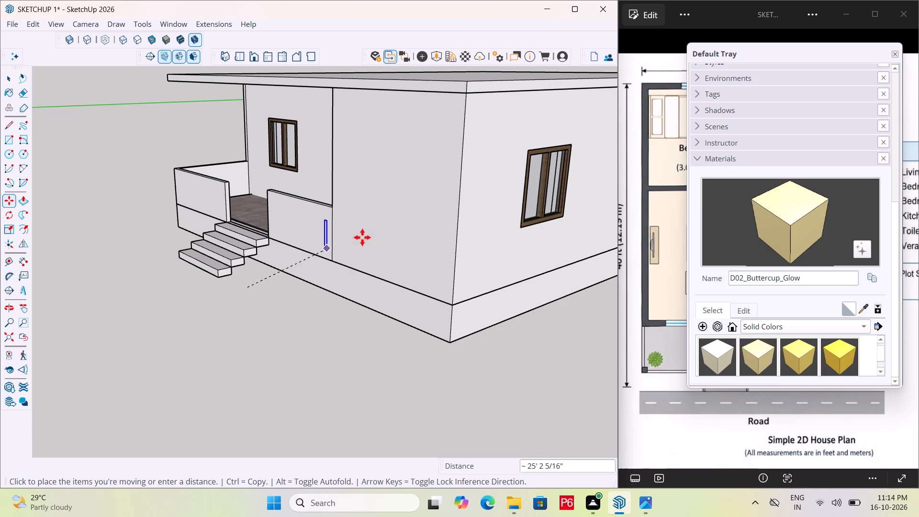
scroll(45, 196, down, 4)
scroll(191, 219, down, 6)
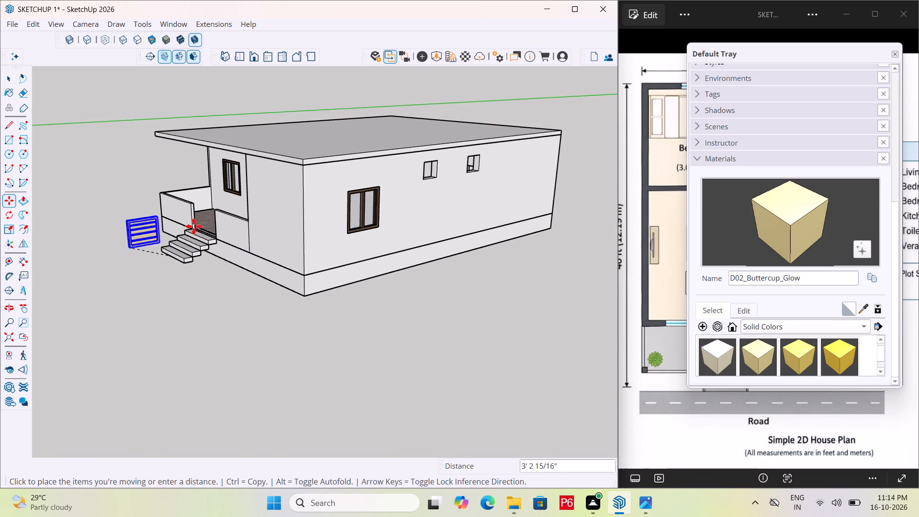
scroll(476, 188, up, 5)
scroll(486, 132, up, 6)
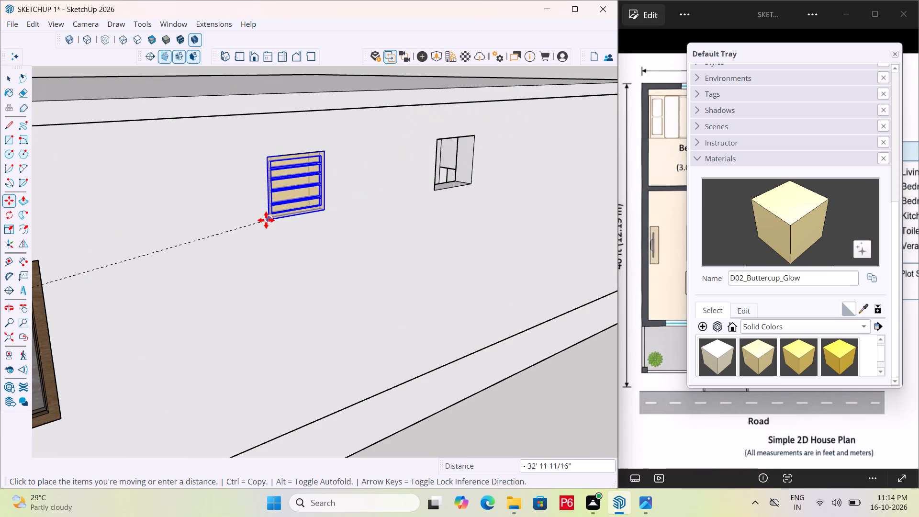
click(269, 219)
Copy the placed louvre panel from its lower corner to the matching corner of the second small side wall opening.
scroll(351, 202, up, 5)
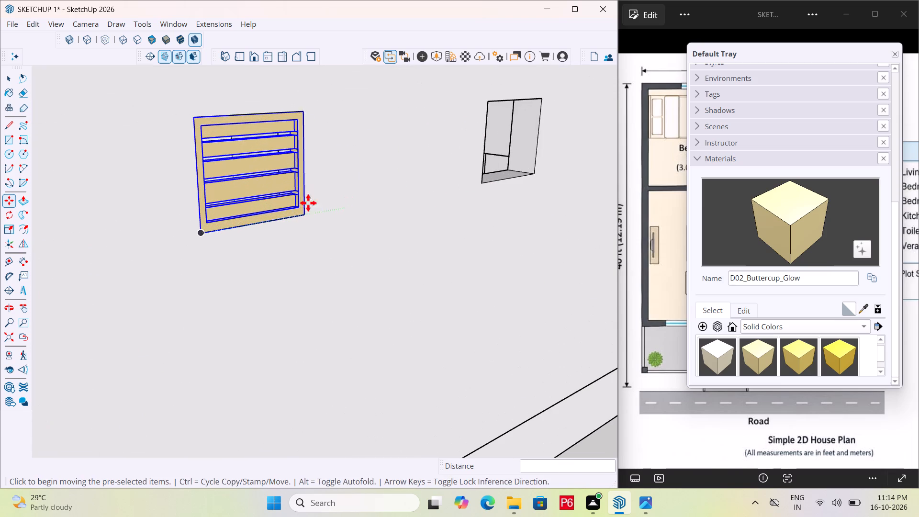
click(202, 233)
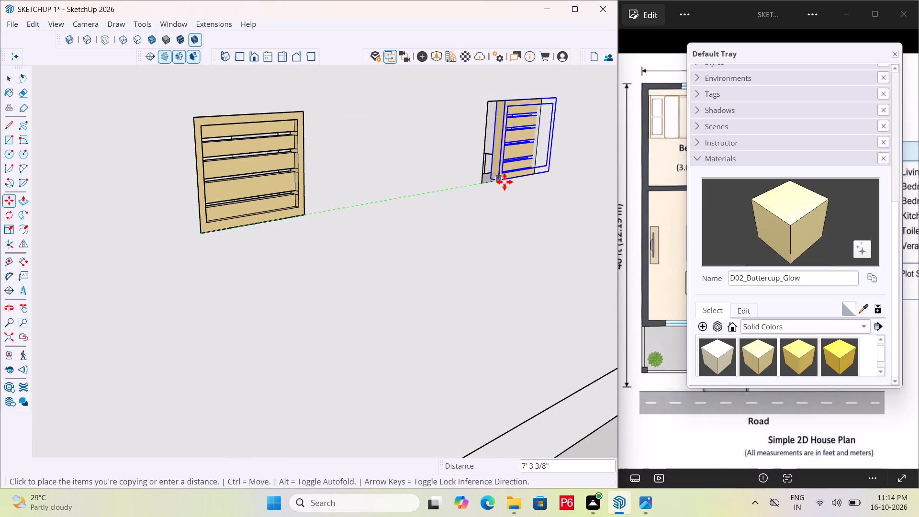
click(482, 187)
scroll(374, 159, down, 7)
scroll(239, 169, down, 4)
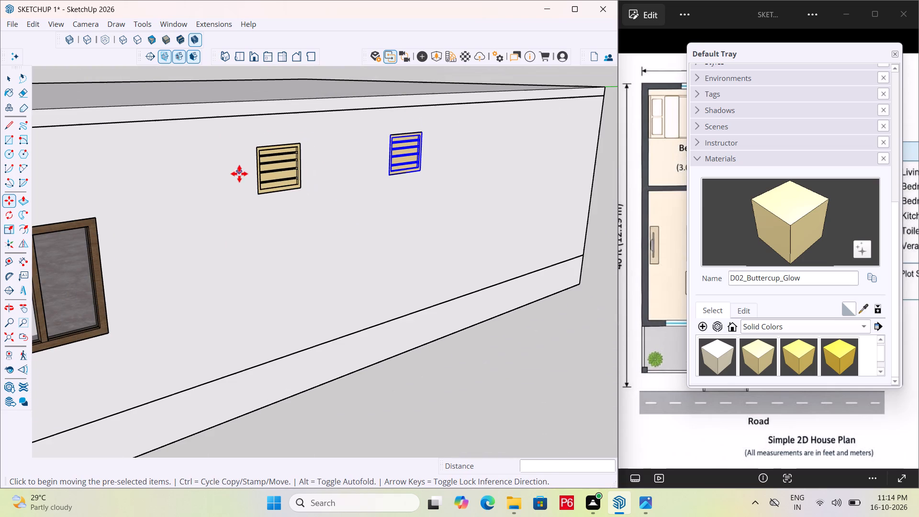
Save the model with both louvre panels in place and leave the Move tool.
key(ctrl+s)
key(ctrl+s)
key(ctrl+s)
key(ctrl+s)
ctrl+scroll(442, 220, down, 5)
key(ctrl+s)
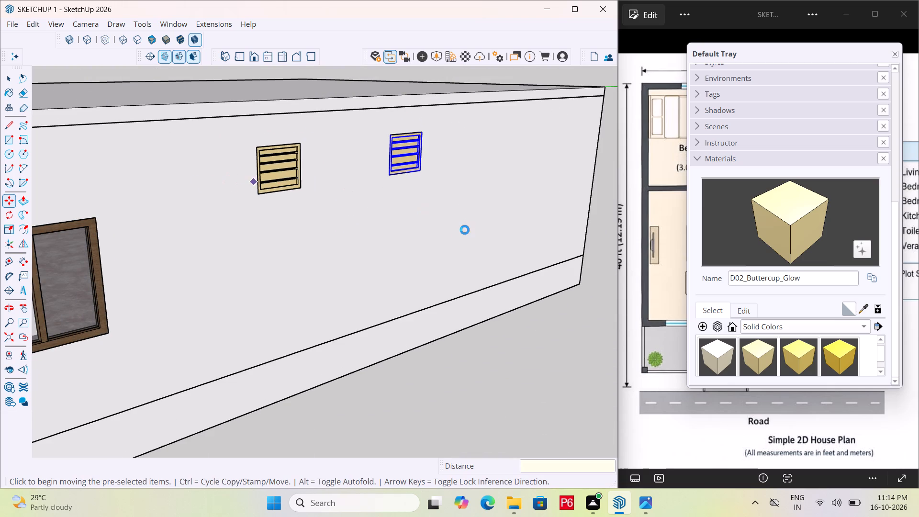
key(ctrl+s)
key(space)
scroll(333, 216, down, 5)
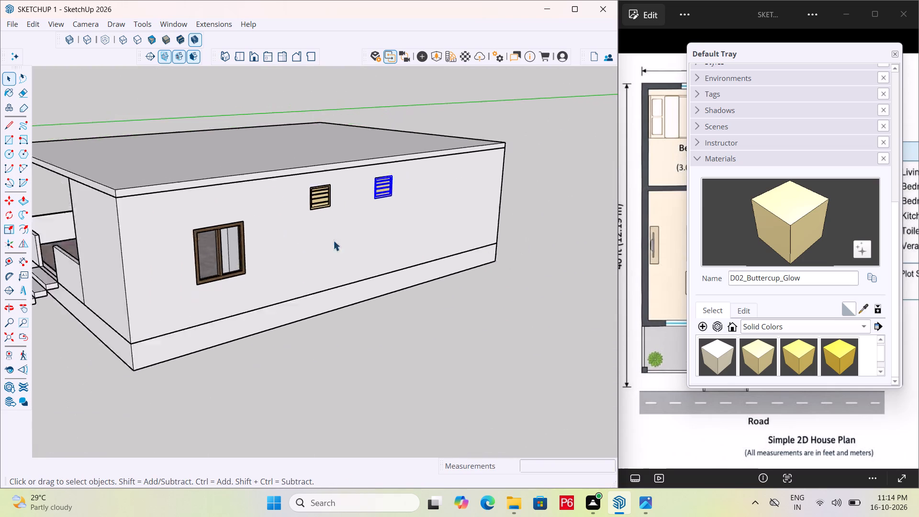
Examine the house exterior all round, including the side walls, veranda front and entrance steps.
scroll(333, 240, down, 2)
middle_drag(171, 220, 561, 215)
middle_drag(541, 215, 482, 217)
middle_drag(234, 225, 612, 155)
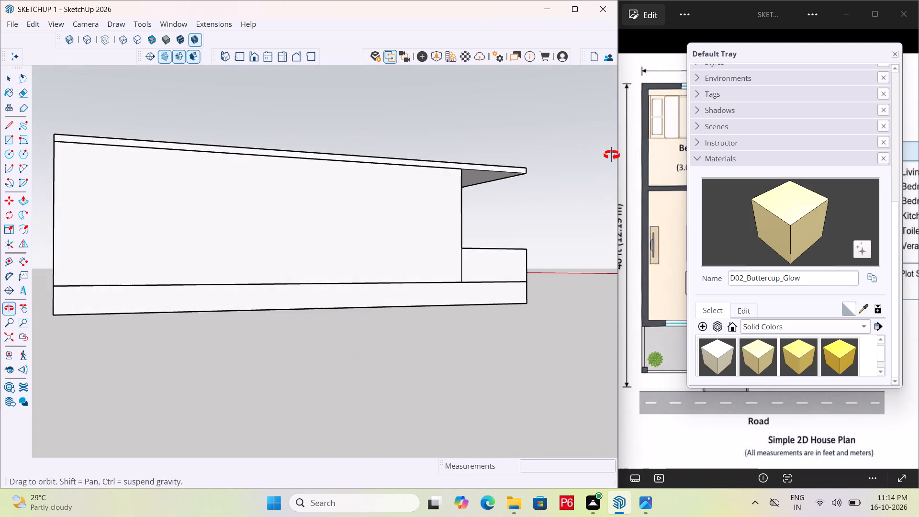
middle_drag(612, 155, 591, 199)
middle_drag(179, 241, 526, 251)
middle_drag(171, 247, 510, 247)
middle_drag(164, 248, 383, 259)
drag(513, 398, 511, 390)
scroll(506, 233, down, 6)
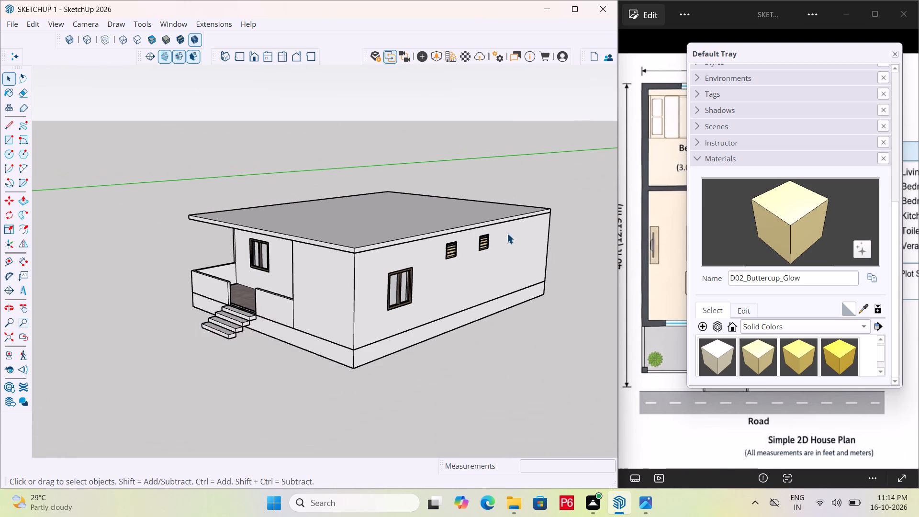
middle_drag(169, 276, 467, 293)
scroll(355, 324, up, 5)
middle_drag(293, 343, 326, 197)
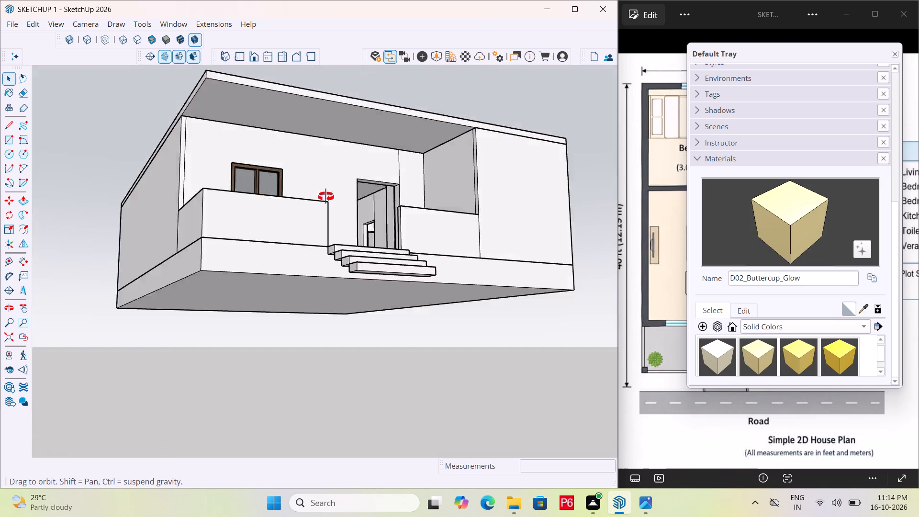
middle_drag(326, 197, 512, 205)
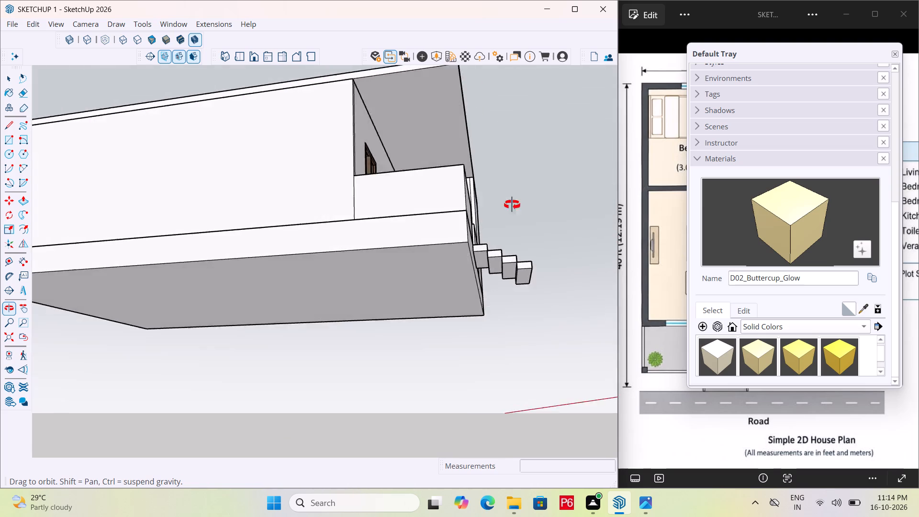
middle_drag(512, 205, 277, 345)
scroll(348, 257, down, 5)
middle_drag(340, 273, 337, 278)
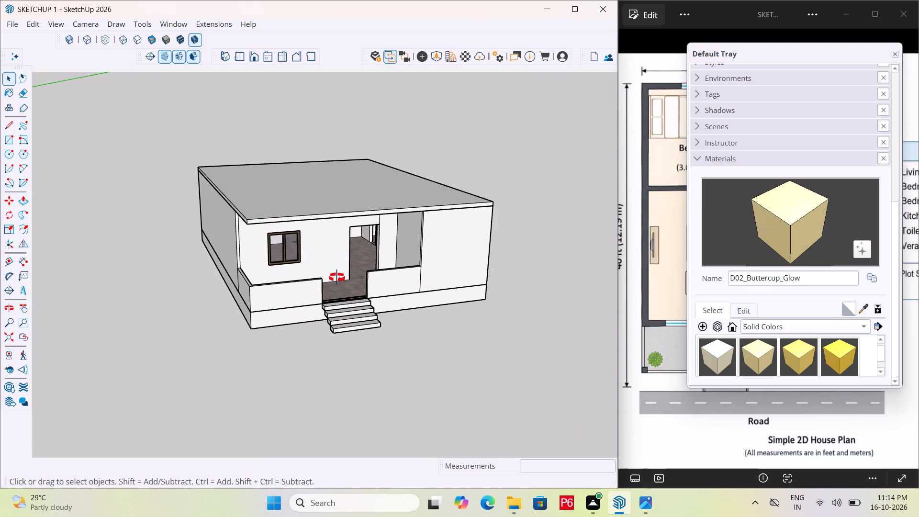
middle_drag(337, 278, 377, 247)
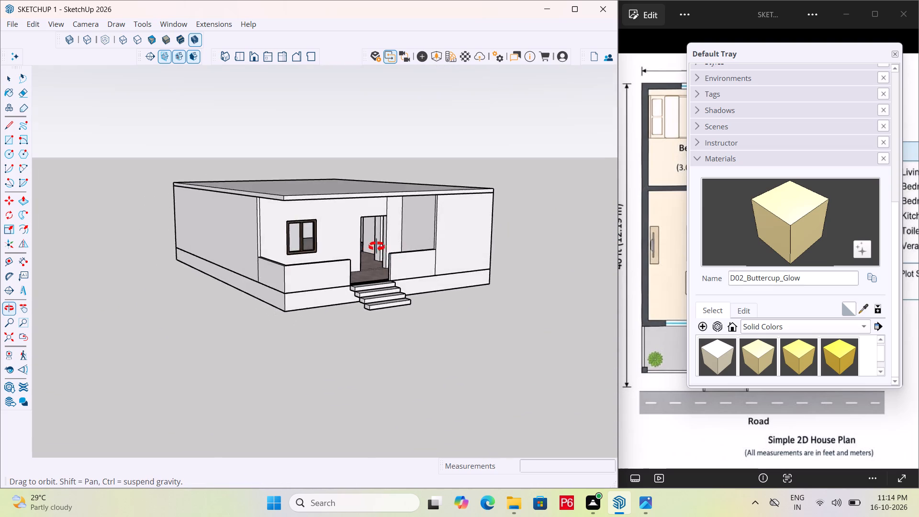
middle_drag(377, 247, 71, 268)
middle_drag(73, 267, 169, 258)
middle_drag(169, 258, 390, 258)
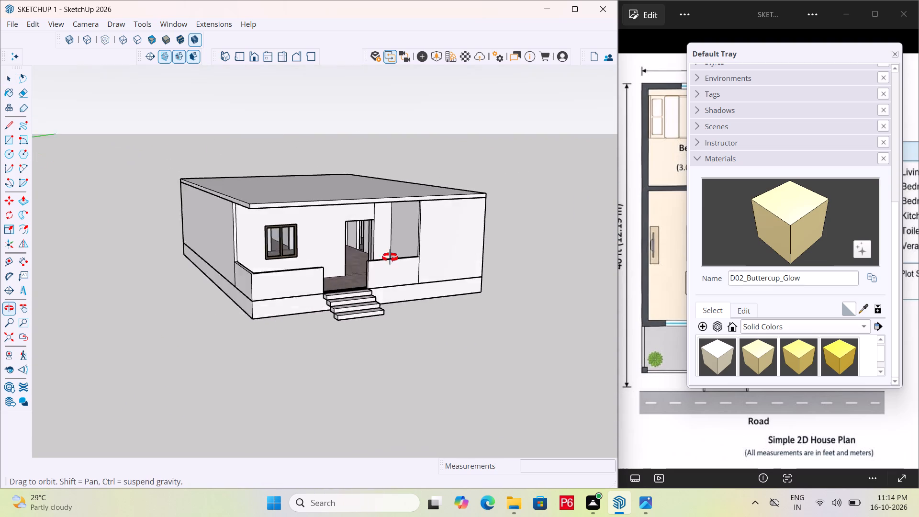
middle_drag(390, 258, 456, 258)
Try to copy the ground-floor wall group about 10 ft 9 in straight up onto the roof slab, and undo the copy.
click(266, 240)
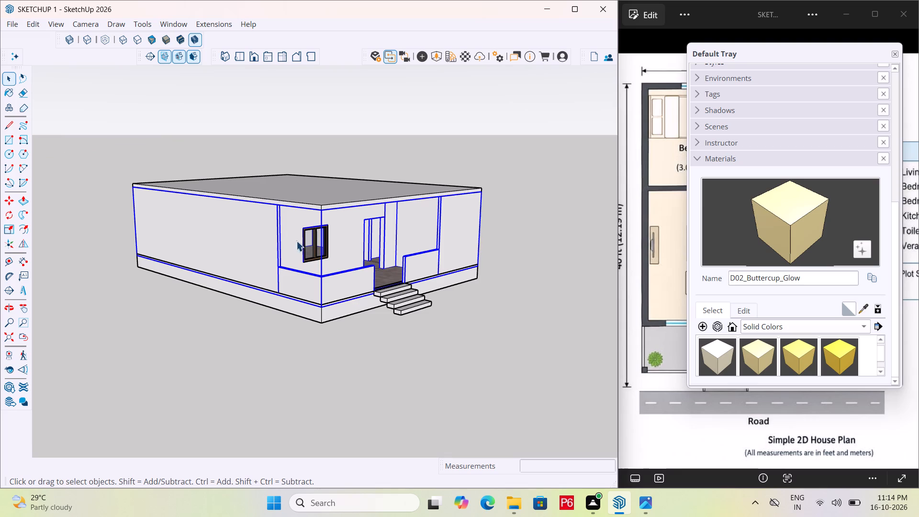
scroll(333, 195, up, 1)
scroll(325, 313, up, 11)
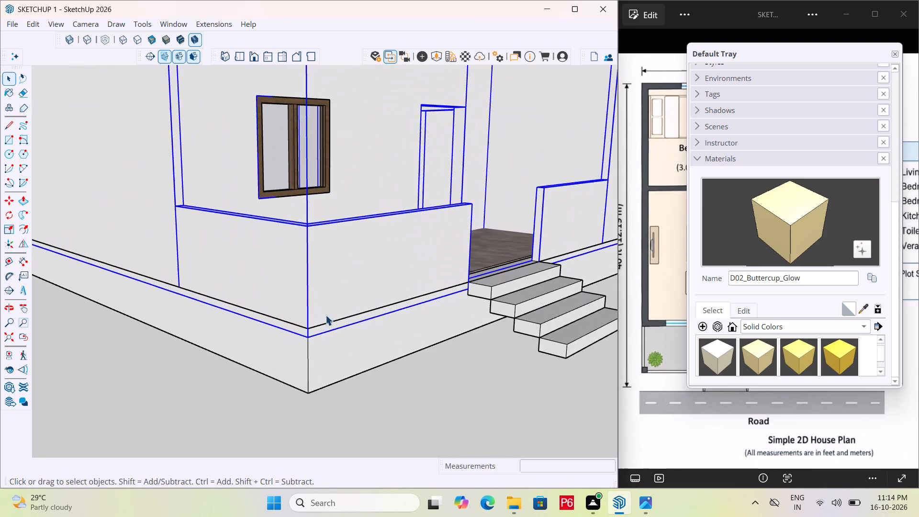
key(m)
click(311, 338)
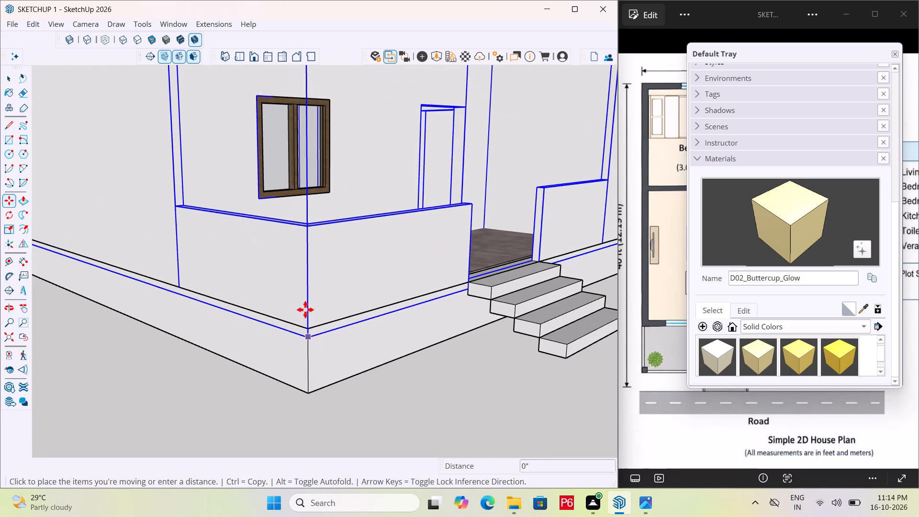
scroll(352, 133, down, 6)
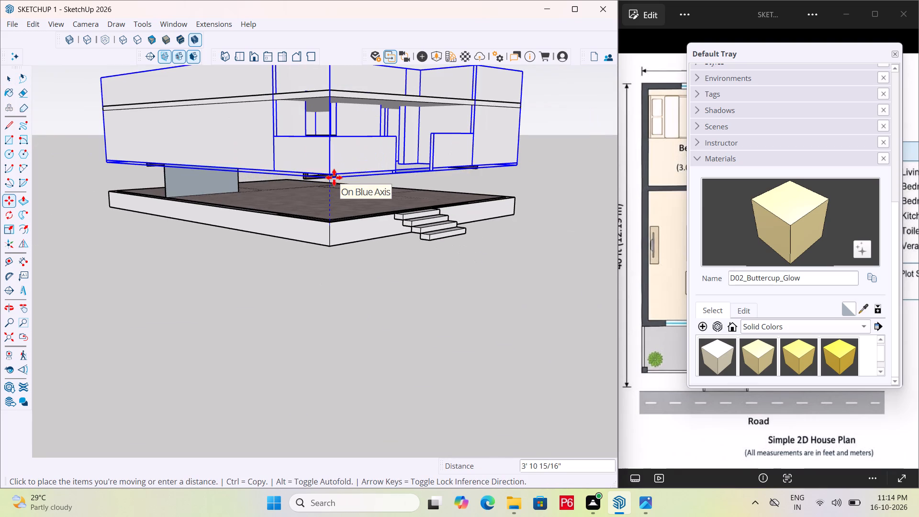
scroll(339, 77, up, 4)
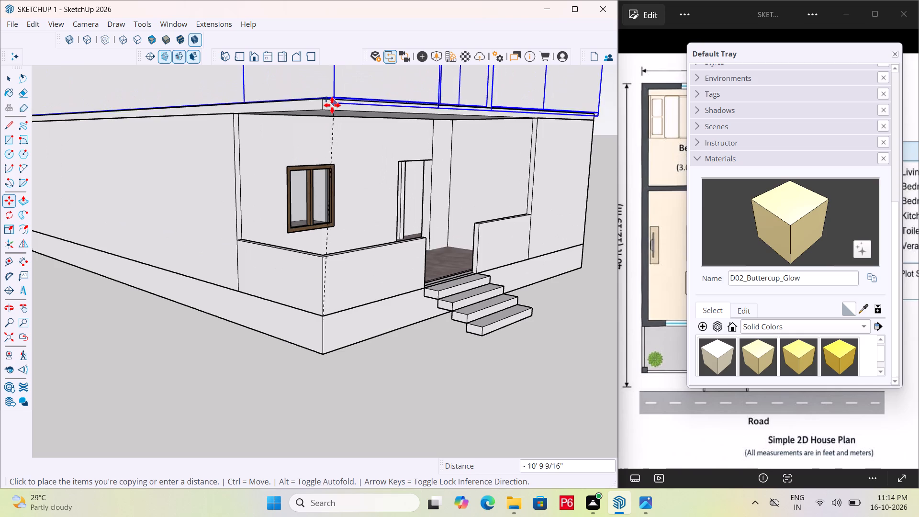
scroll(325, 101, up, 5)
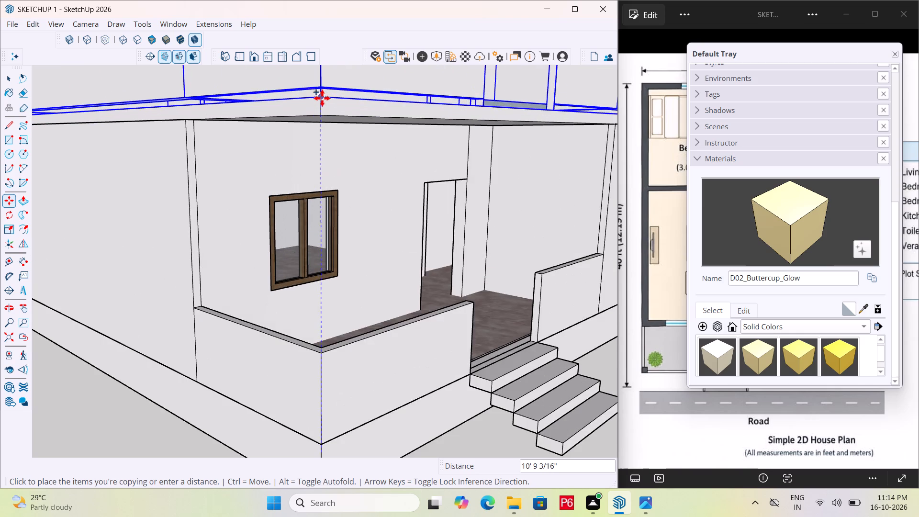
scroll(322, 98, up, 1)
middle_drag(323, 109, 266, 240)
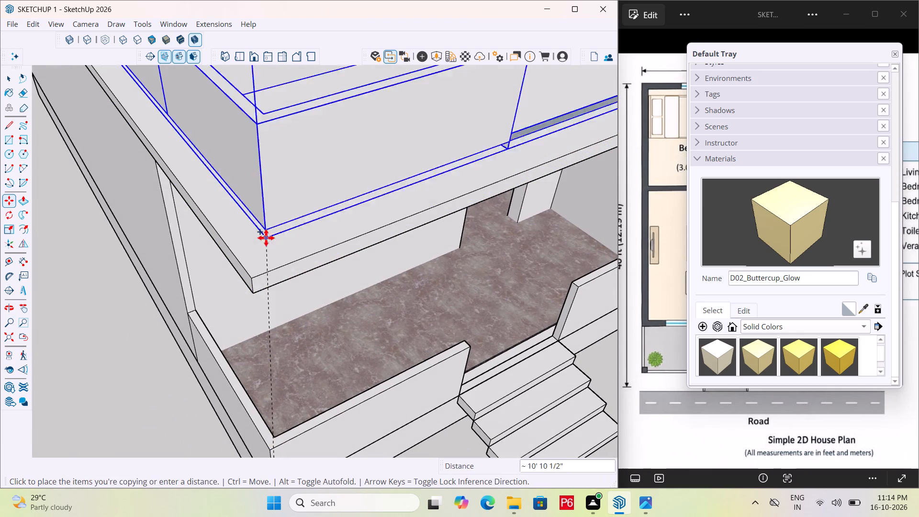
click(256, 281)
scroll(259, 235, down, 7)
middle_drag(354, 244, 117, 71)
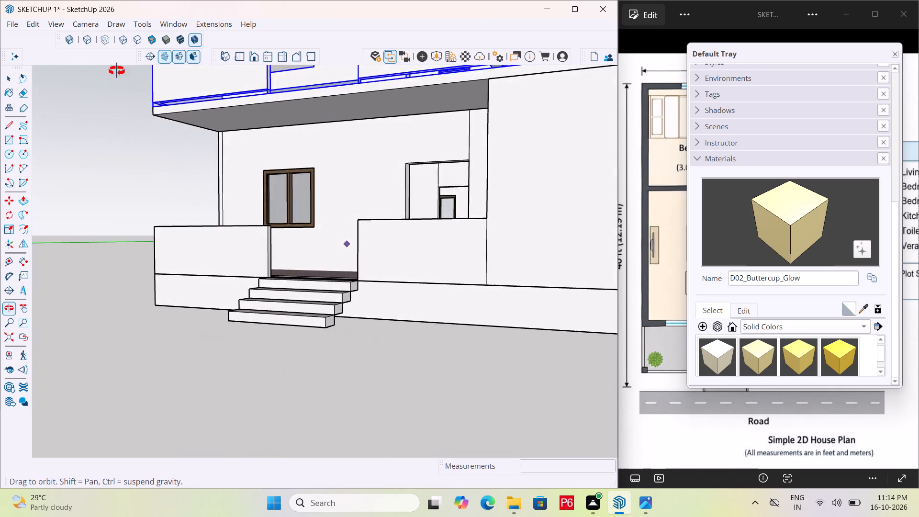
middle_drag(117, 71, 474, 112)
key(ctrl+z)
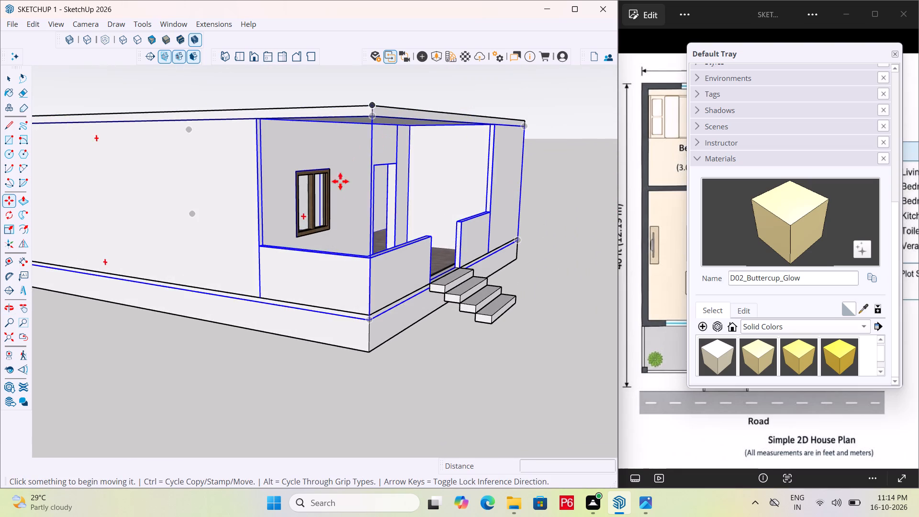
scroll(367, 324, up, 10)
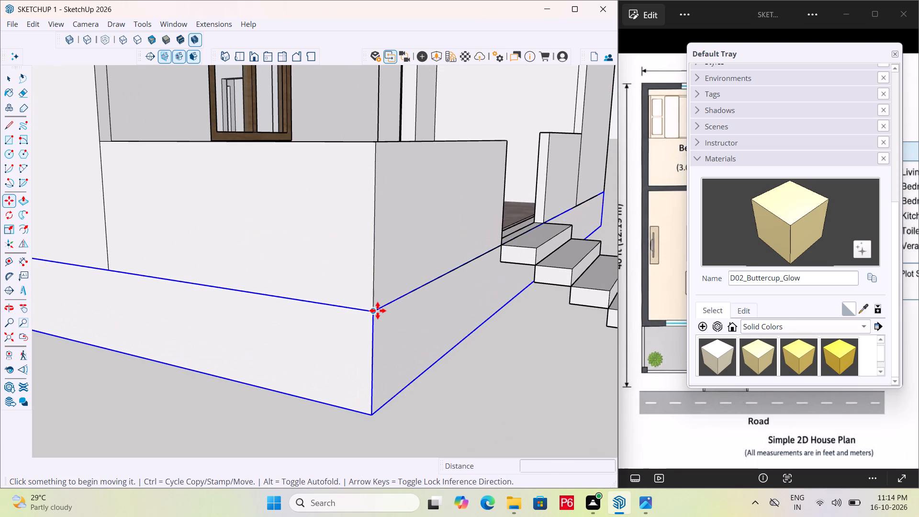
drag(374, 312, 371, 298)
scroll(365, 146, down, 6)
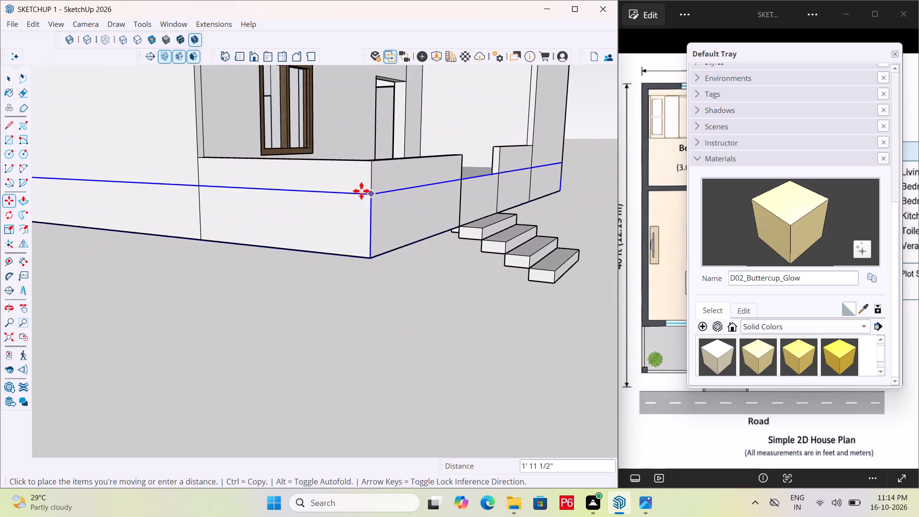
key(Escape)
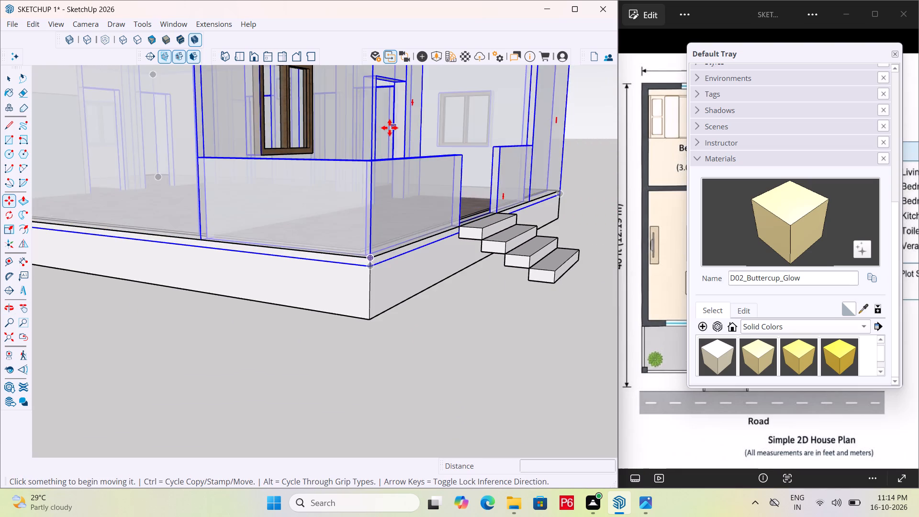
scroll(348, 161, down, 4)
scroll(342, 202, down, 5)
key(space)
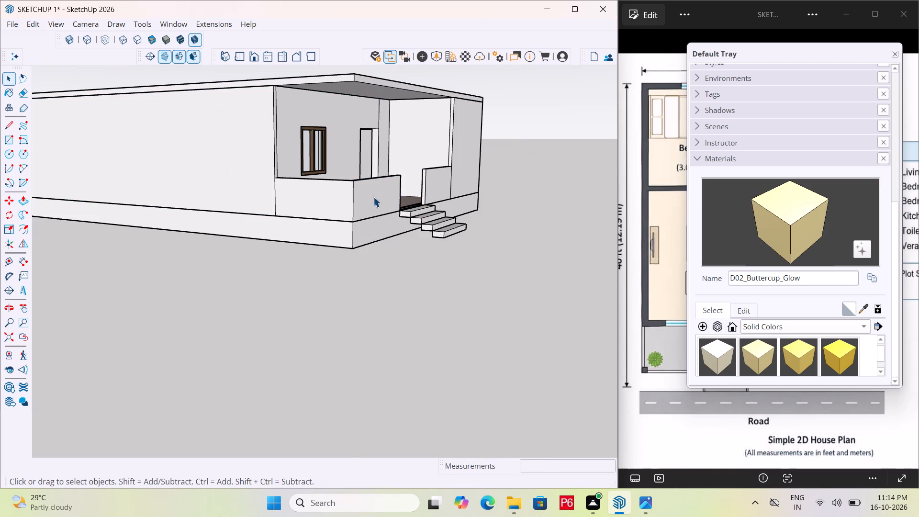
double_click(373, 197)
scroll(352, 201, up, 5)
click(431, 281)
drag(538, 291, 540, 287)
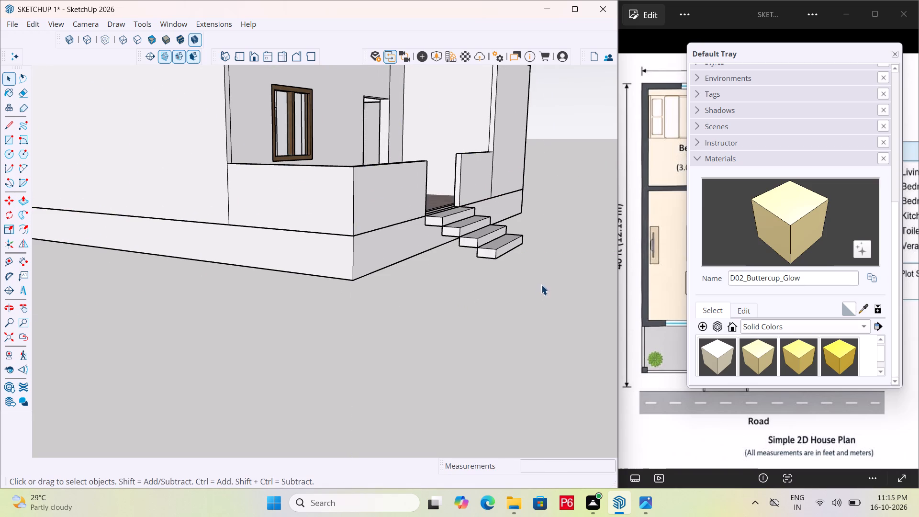
Copy the ground-floor wall group vertically from its lower front corner to the roof slab's upper front corner as the upper-floor walls.
scroll(498, 195, down, 2)
middle_drag(490, 201, 396, 240)
click(336, 216)
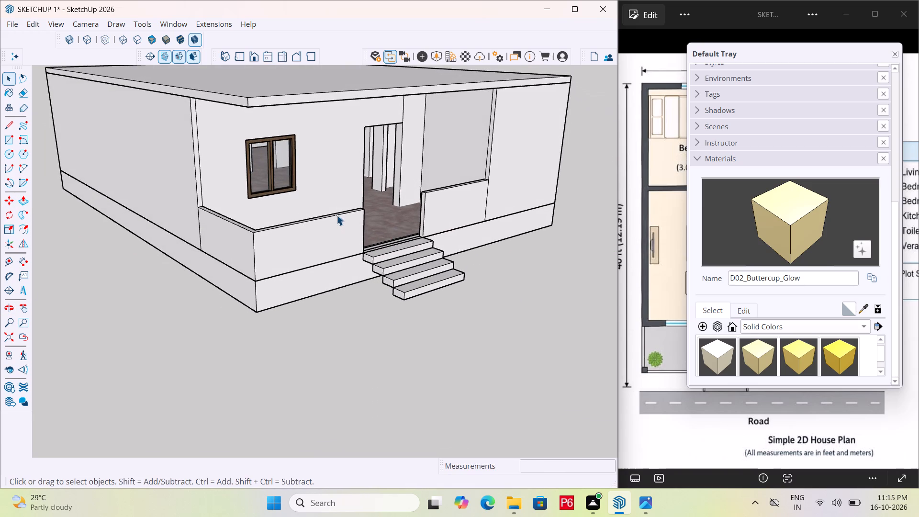
scroll(242, 271, up, 5)
key(m)
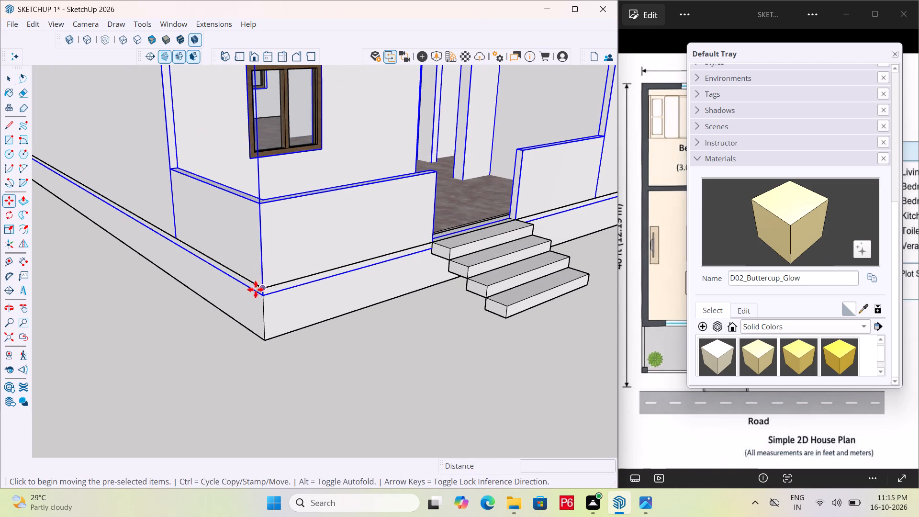
scroll(263, 296, up, 6)
click(264, 282)
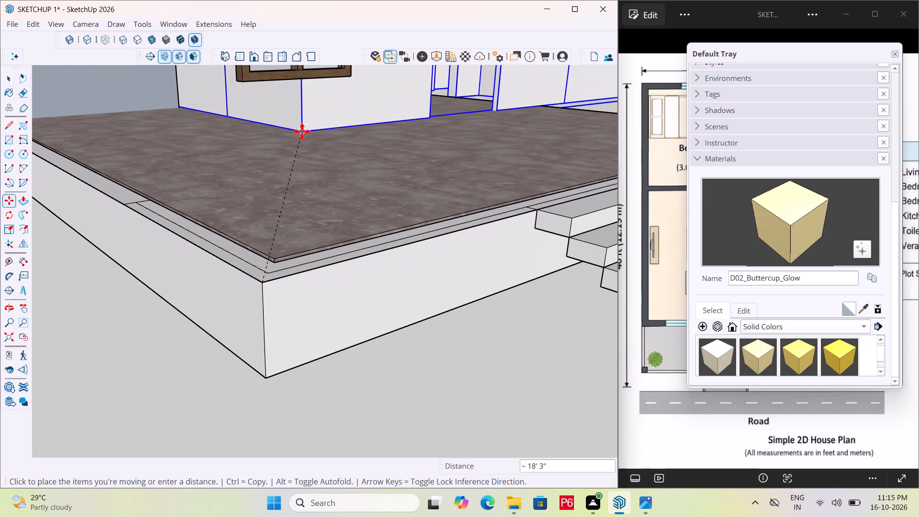
scroll(304, 71, down, 6)
scroll(321, 154, down, 6)
scroll(308, 200, down, 6)
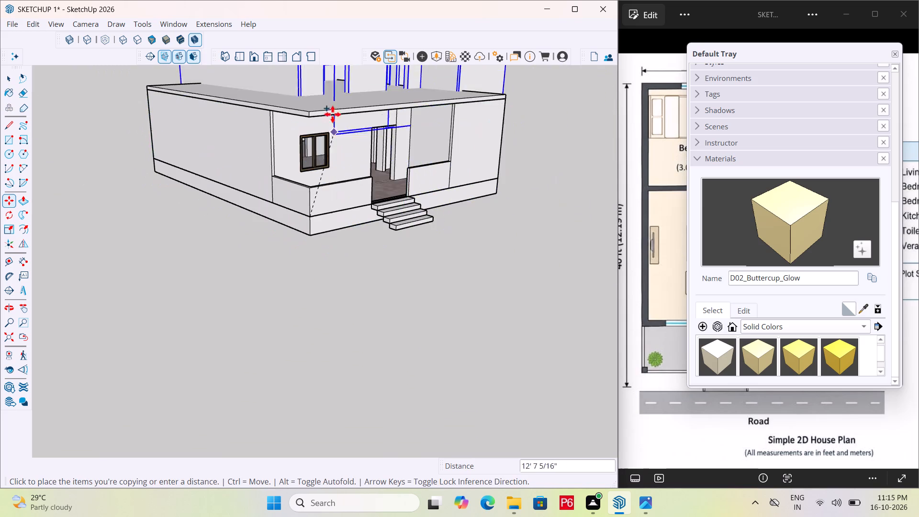
scroll(315, 92, up, 5)
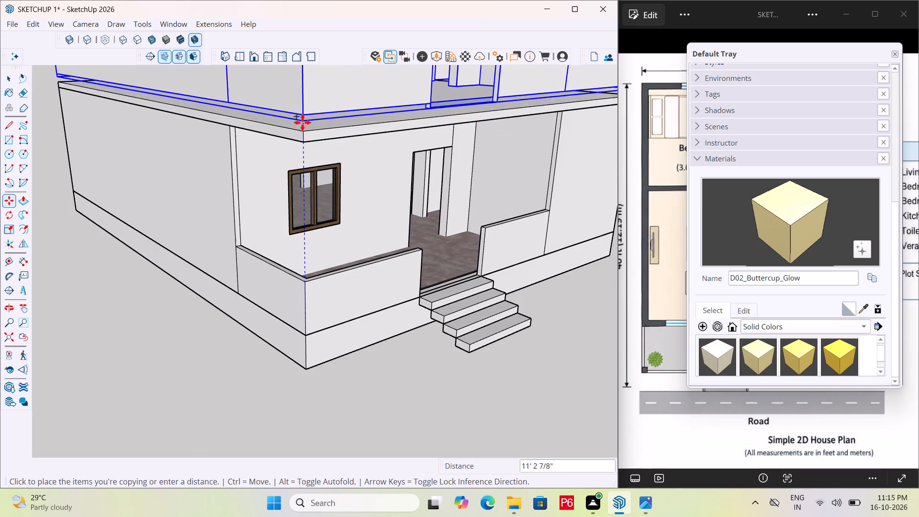
scroll(304, 136, up, 5)
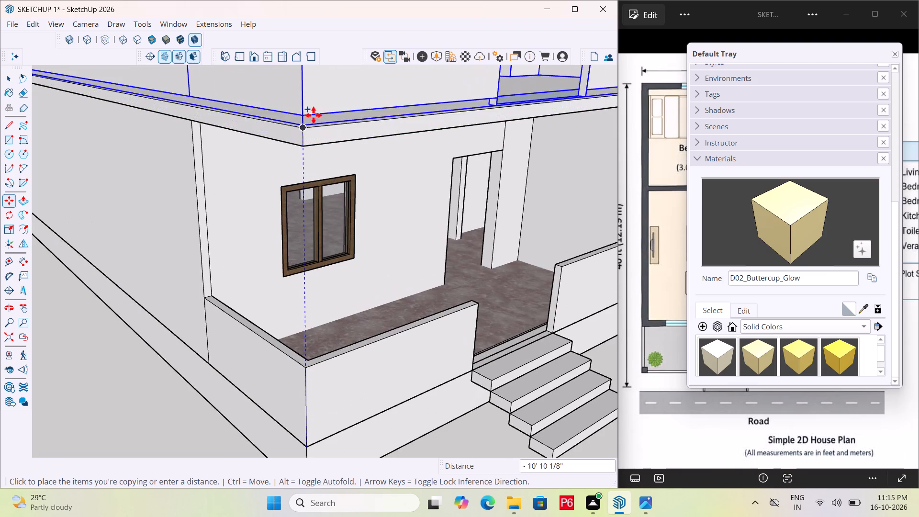
click(303, 131)
scroll(272, 125, down, 12)
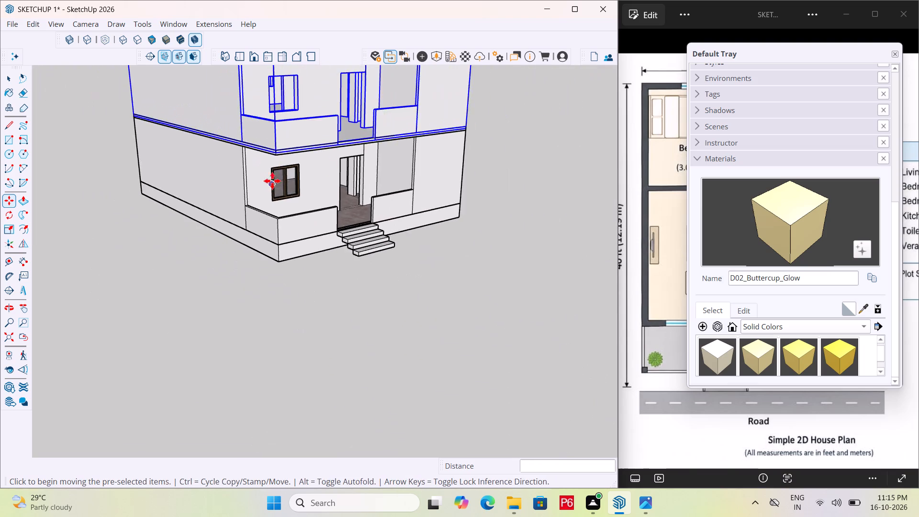
middle_drag(367, 164, 311, 273)
click(566, 248)
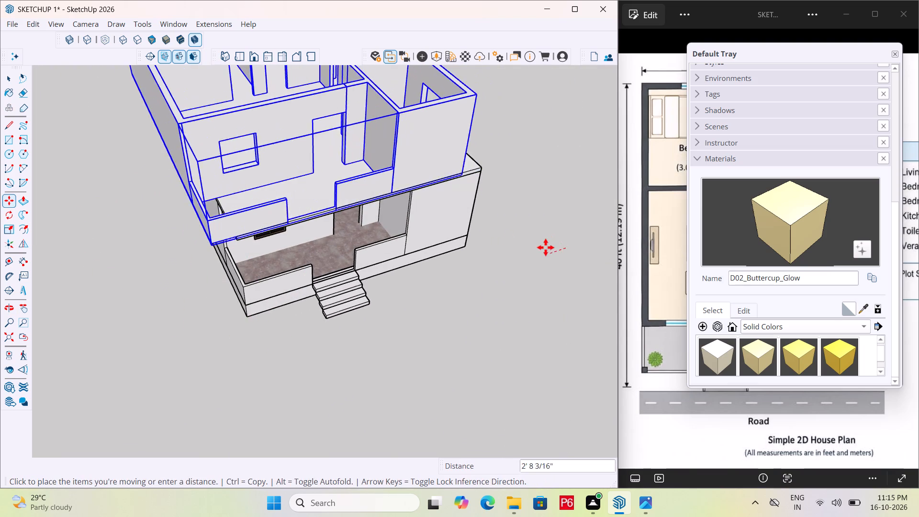
key(Escape)
key(Escape)
Save the model with the upper-floor walls in place, leave the Move tool and clear the selection.
key(ctrl+s)
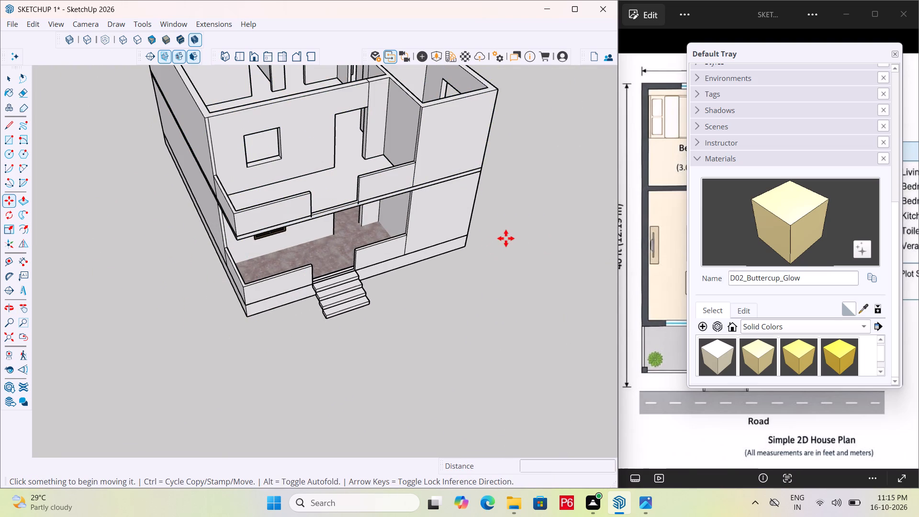
key(ctrl+s)
key(ctrl+s)
key(ctrl+s)
middle_drag(230, 236, 435, 246)
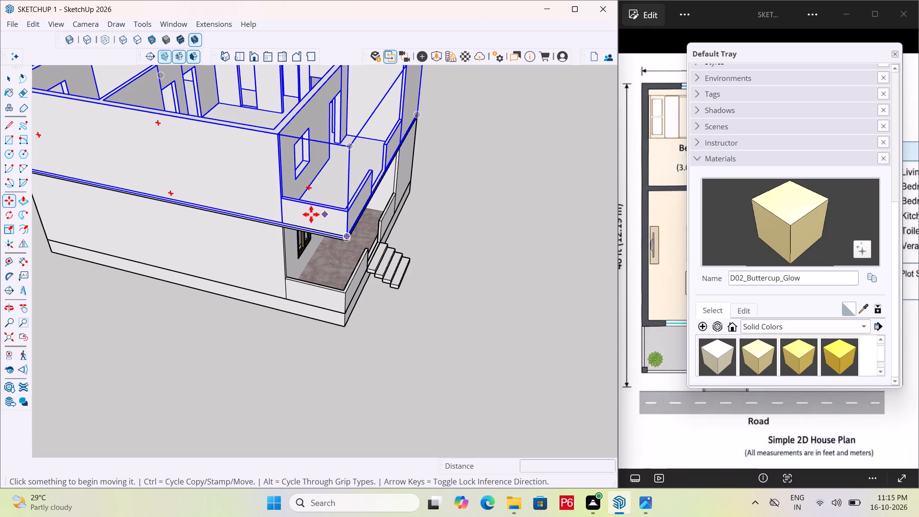
middle_drag(361, 210, 137, 236)
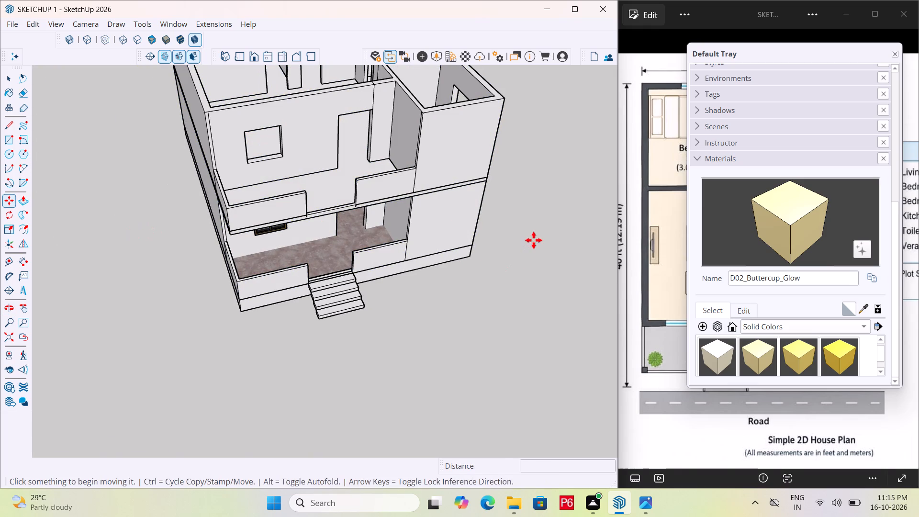
key(space)
key(space)
double_click(544, 231)
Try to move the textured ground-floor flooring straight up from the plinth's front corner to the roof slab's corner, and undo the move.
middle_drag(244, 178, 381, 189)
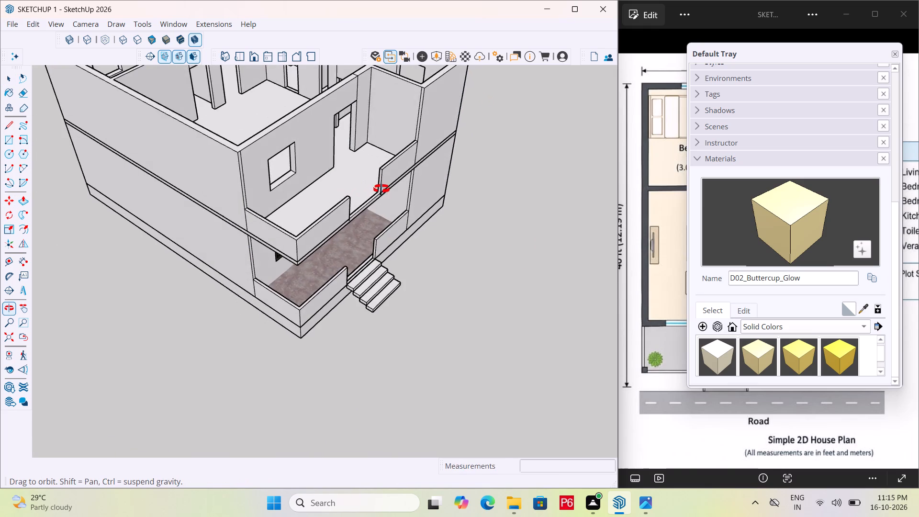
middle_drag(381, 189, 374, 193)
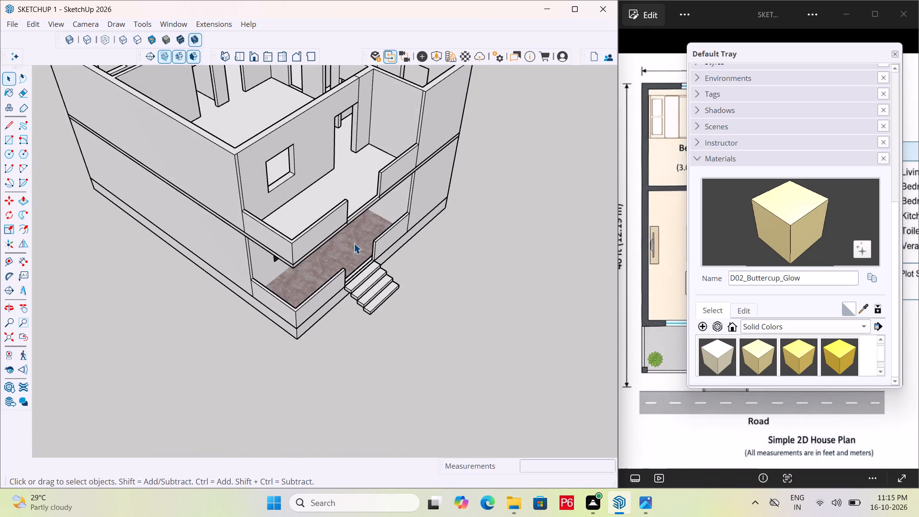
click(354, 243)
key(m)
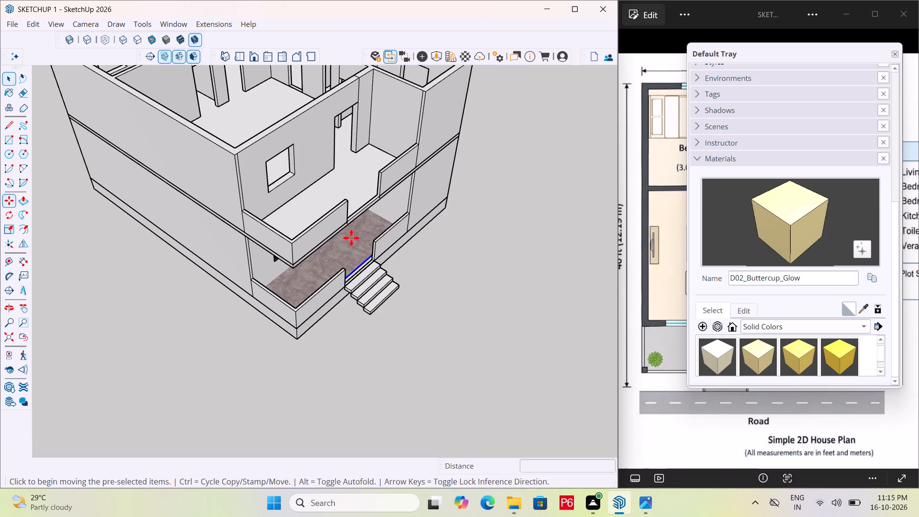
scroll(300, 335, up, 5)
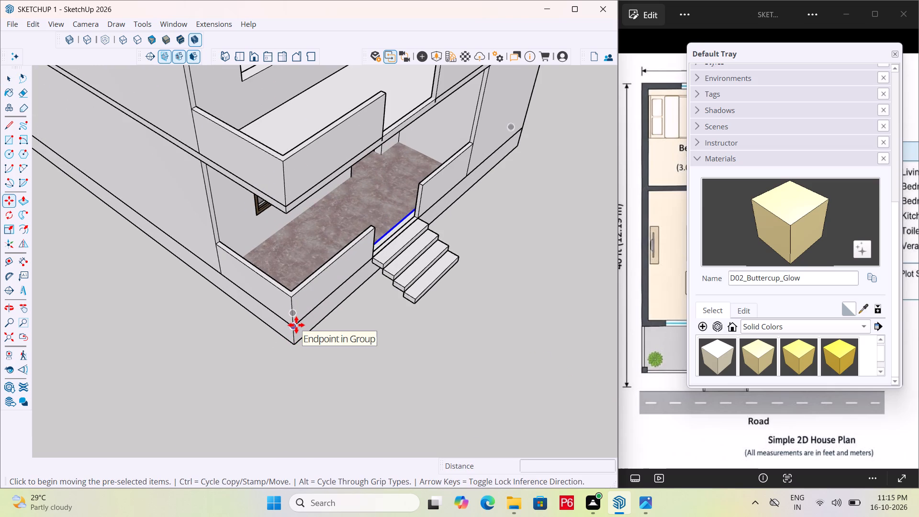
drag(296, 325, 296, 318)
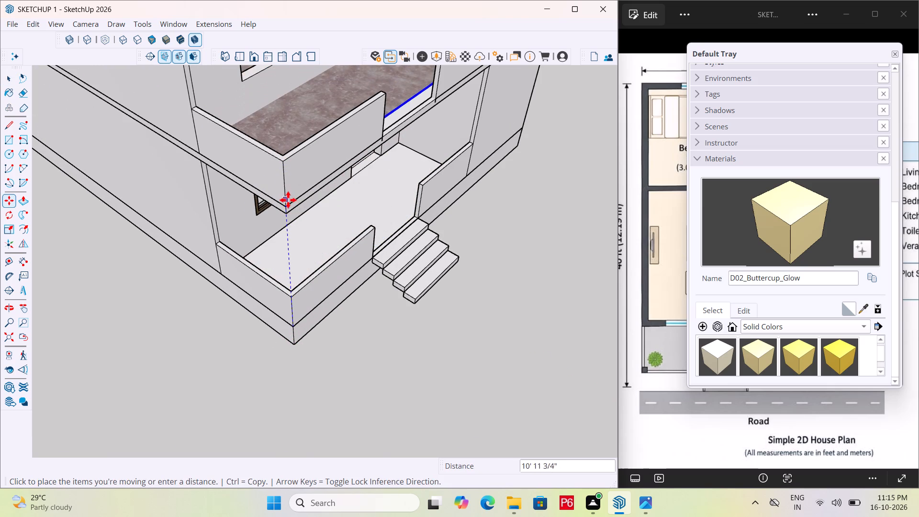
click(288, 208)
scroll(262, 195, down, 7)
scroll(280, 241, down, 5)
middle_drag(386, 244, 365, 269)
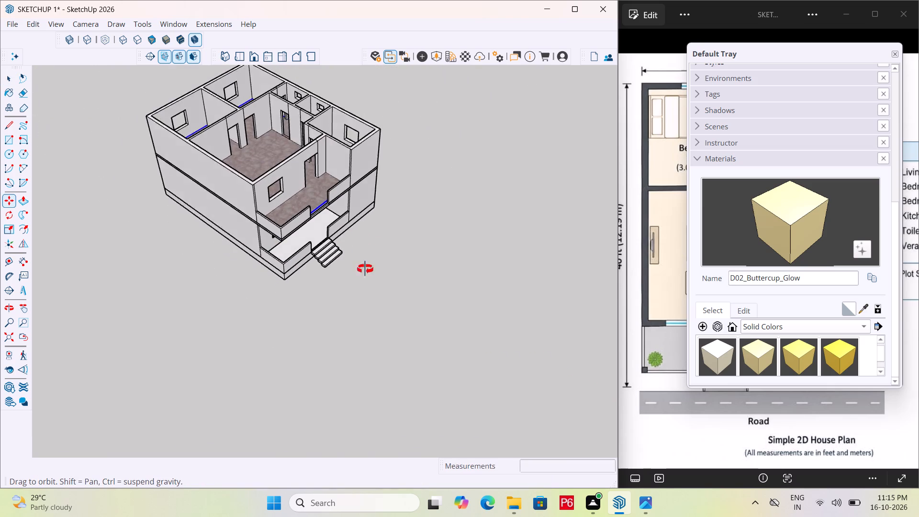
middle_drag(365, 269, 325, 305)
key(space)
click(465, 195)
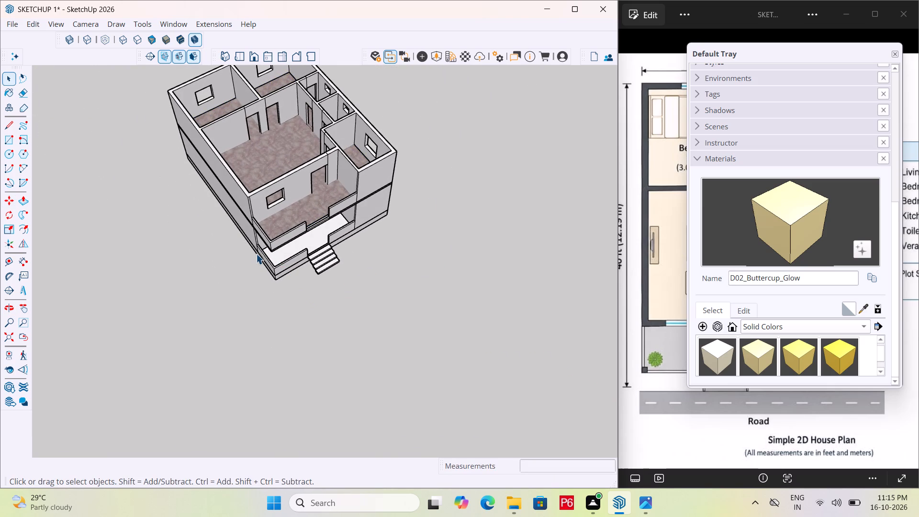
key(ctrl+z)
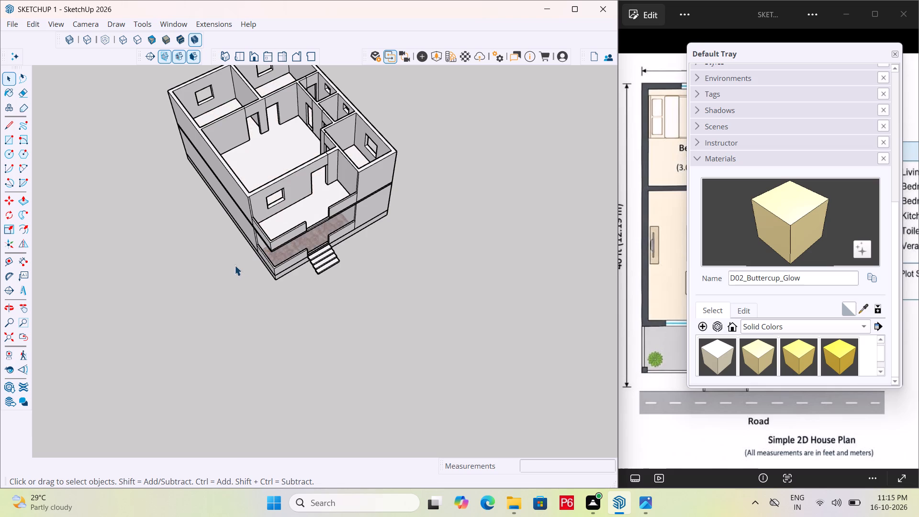
Copy the textured ground-floor flooring vertically from the plinth's upper front corner to the roof slab's upper front corner as the upper-floor flooring.
scroll(273, 275, up, 12)
click(302, 210)
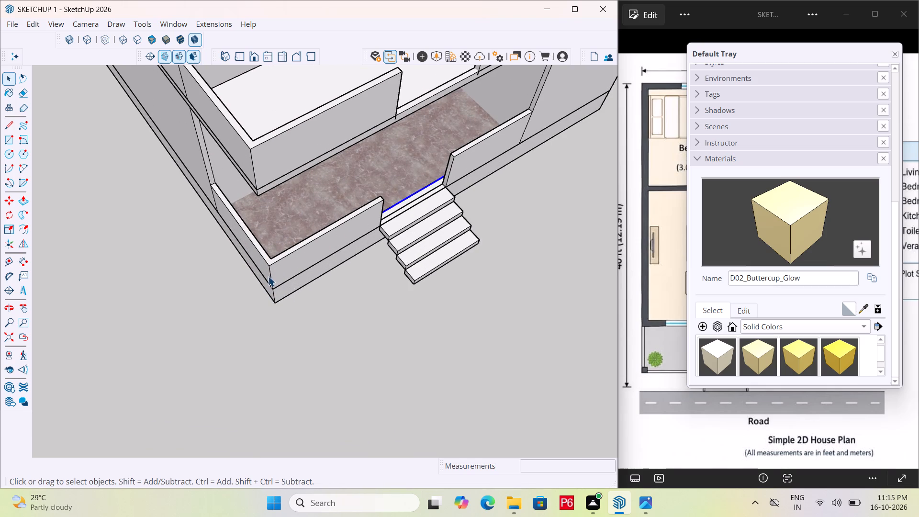
middle_drag(268, 277, 283, 214)
key(m)
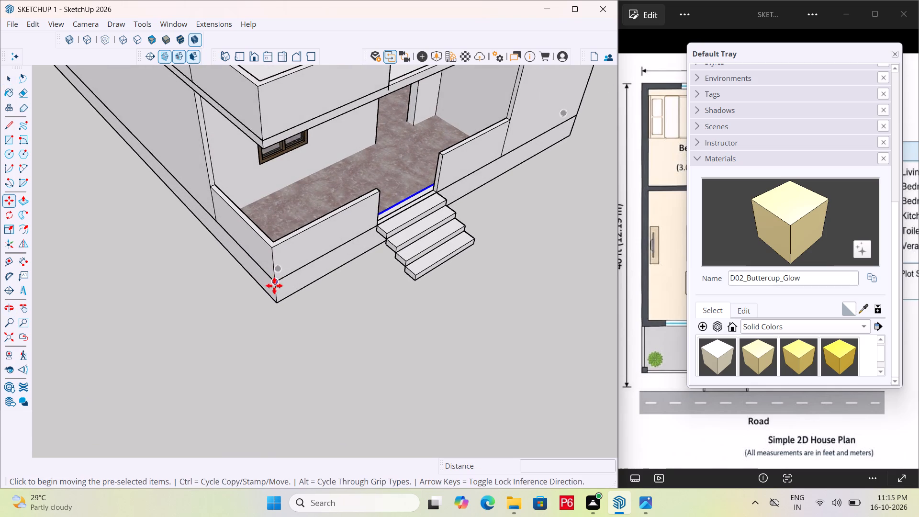
click(277, 282)
scroll(288, 208, down, 4)
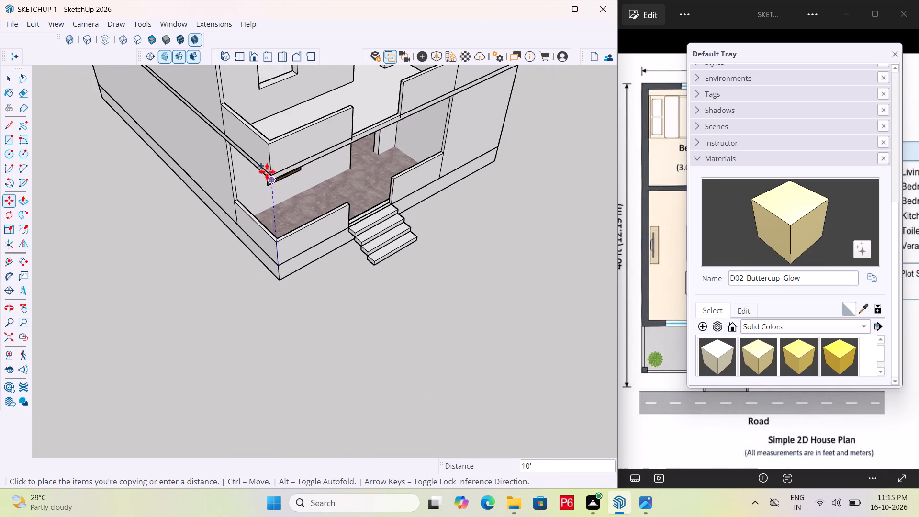
scroll(264, 167, up, 12)
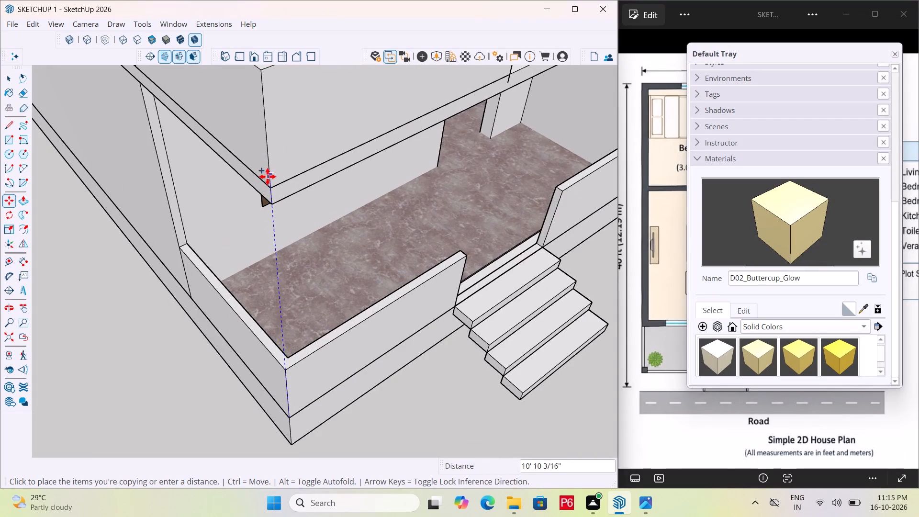
click(269, 187)
scroll(288, 169, down, 7)
scroll(282, 248, down, 7)
middle_drag(283, 259, 280, 266)
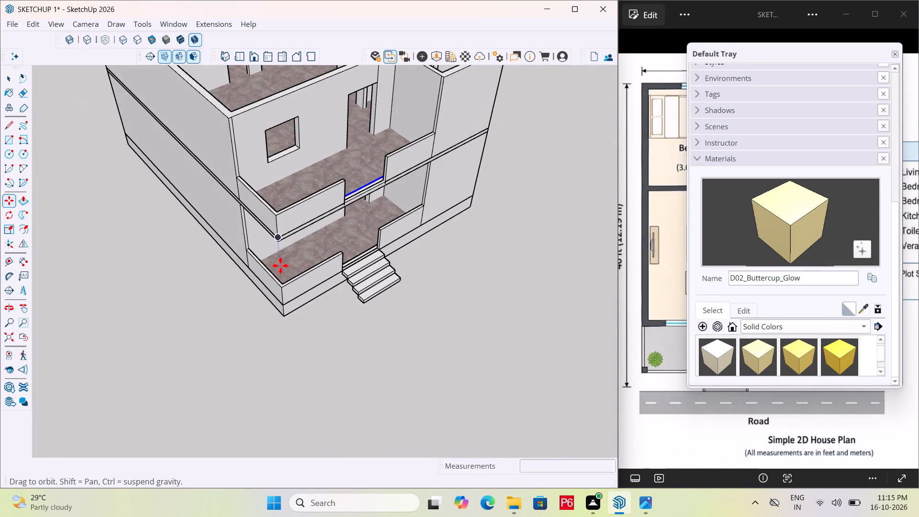
key(space)
drag(531, 196, 525, 196)
scroll(227, 252, down, 4)
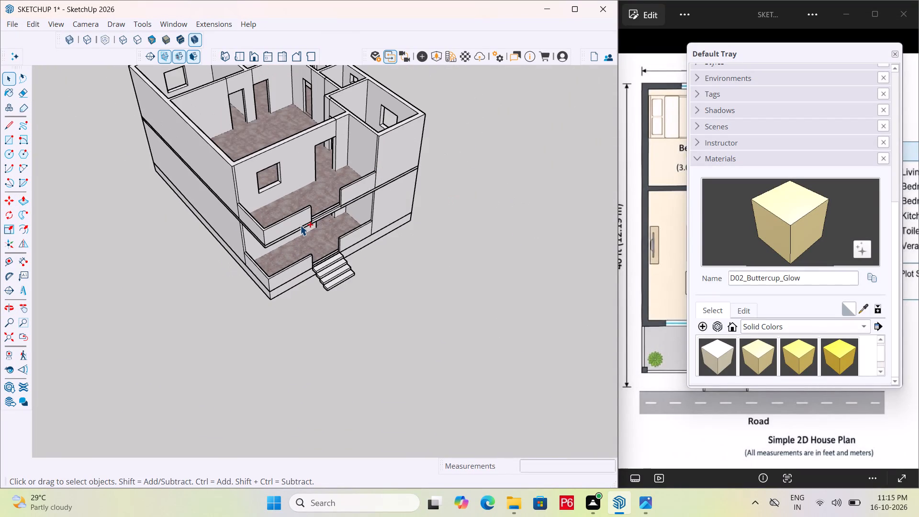
Save the model with the upper-floor flooring in place.
key(ctrl+s)
key(ctrl+s)
key(ctrl+s)
key(ctrl+s)
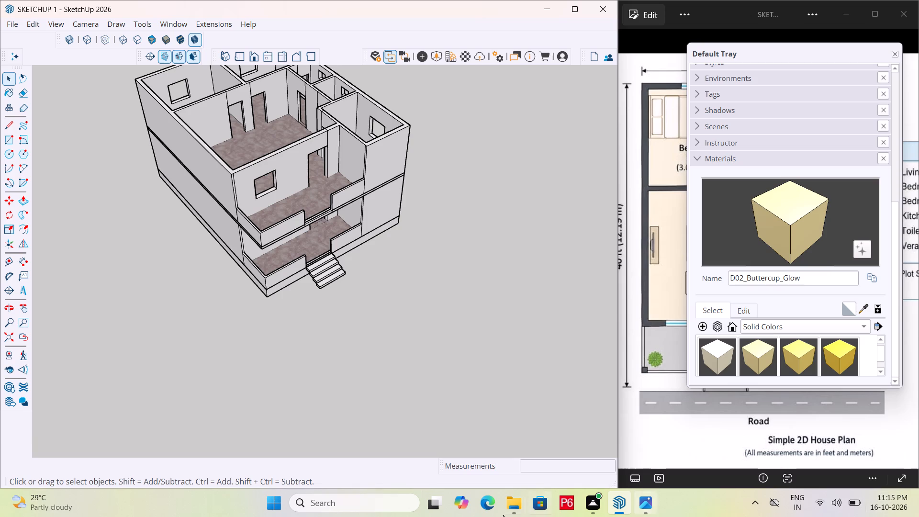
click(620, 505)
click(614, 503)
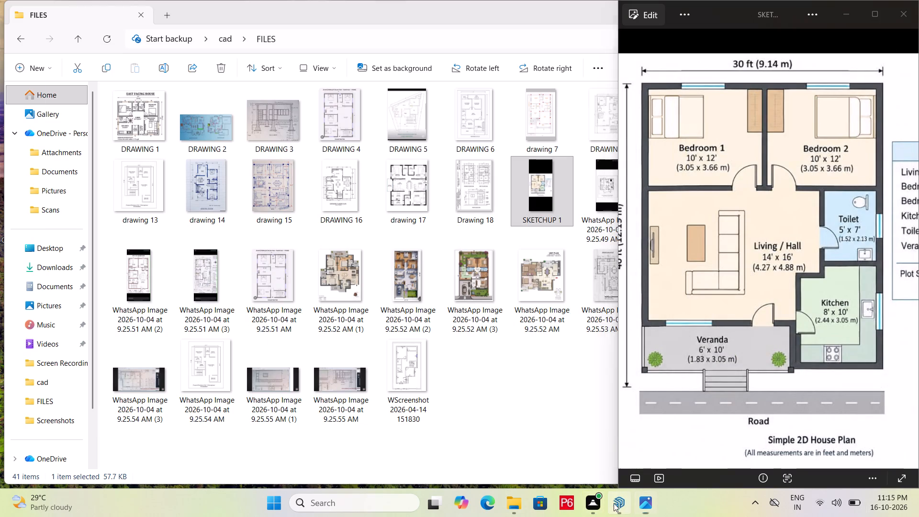